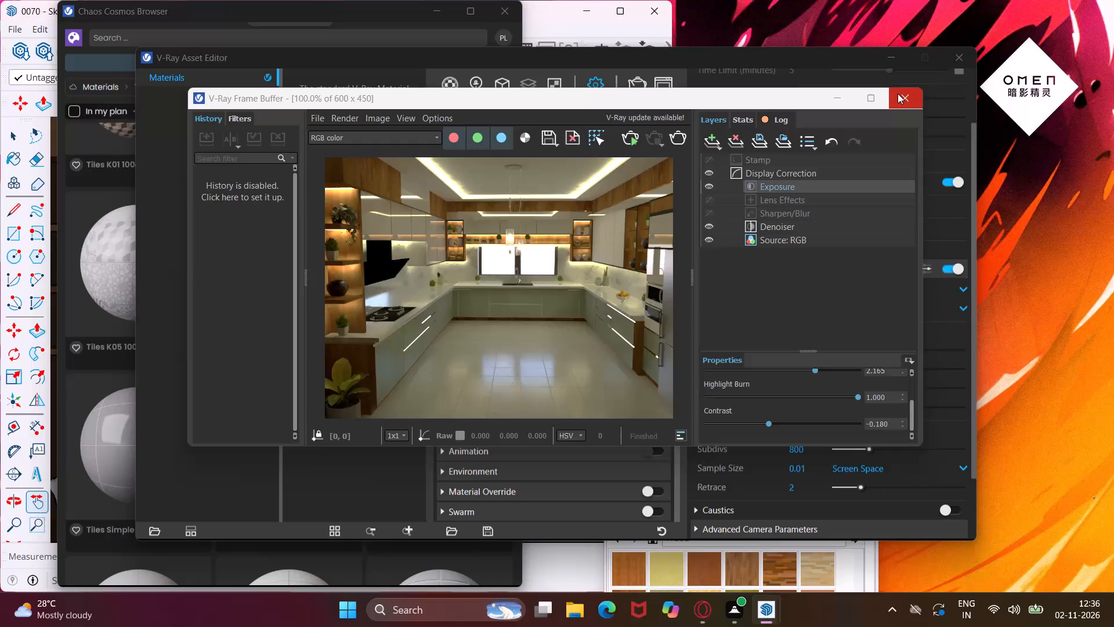
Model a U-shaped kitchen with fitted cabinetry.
Close the render frame buffer, V-Ray Asset Editor, colour picker and Chaos Cosmos Browser windows to return to the kitchen model.
left_click(898, 93)
left_click(957, 66)
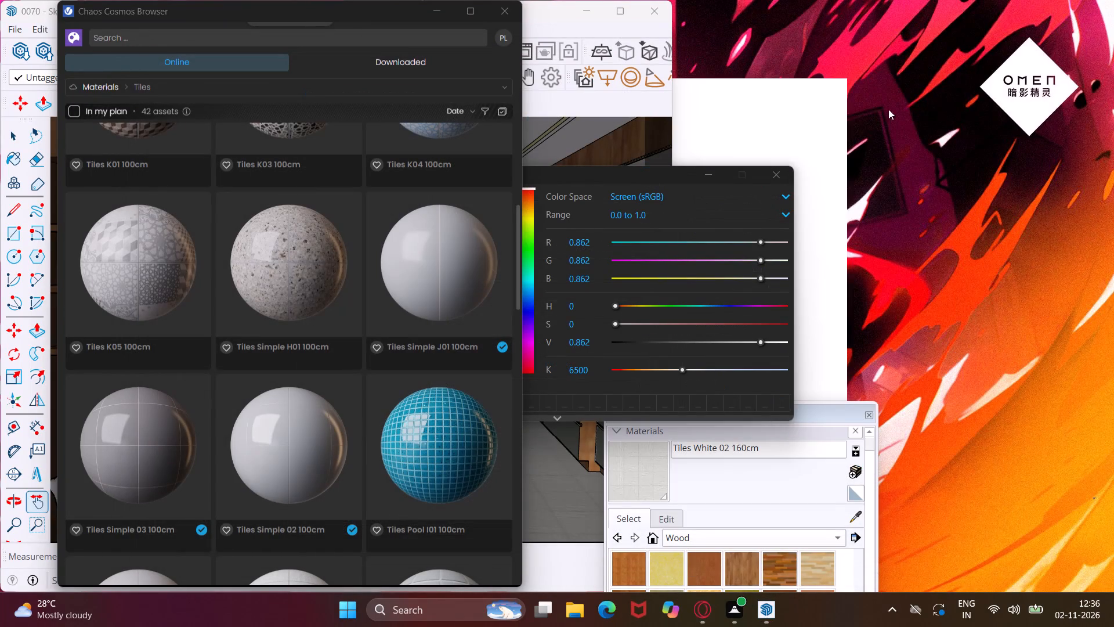
left_click(777, 178)
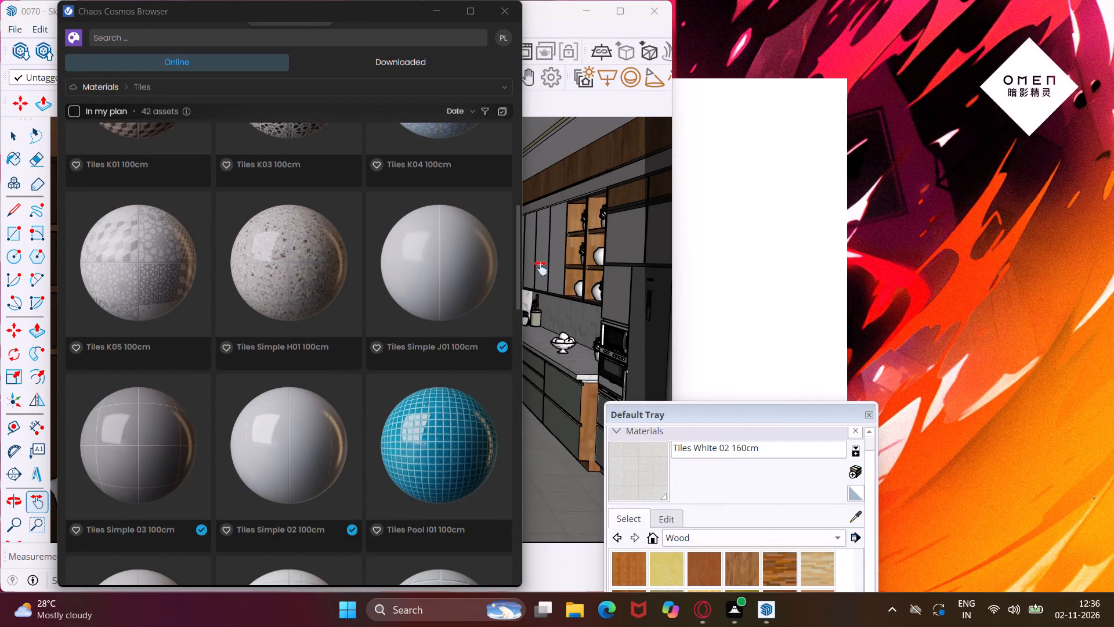
left_click(501, 16)
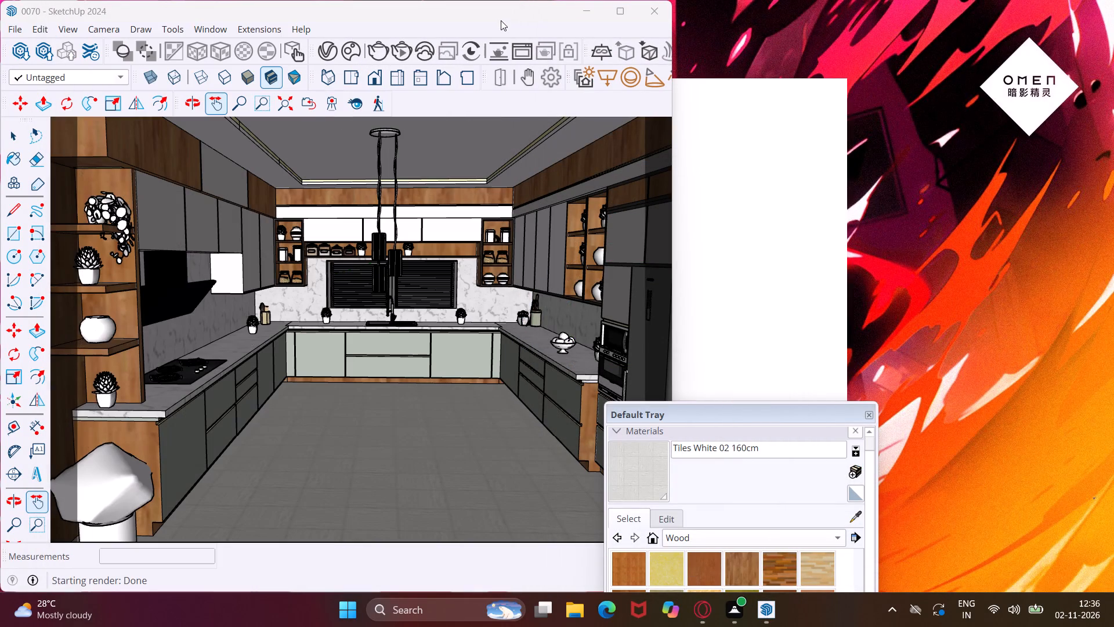
Start a new empty model.
left_click(10, 34)
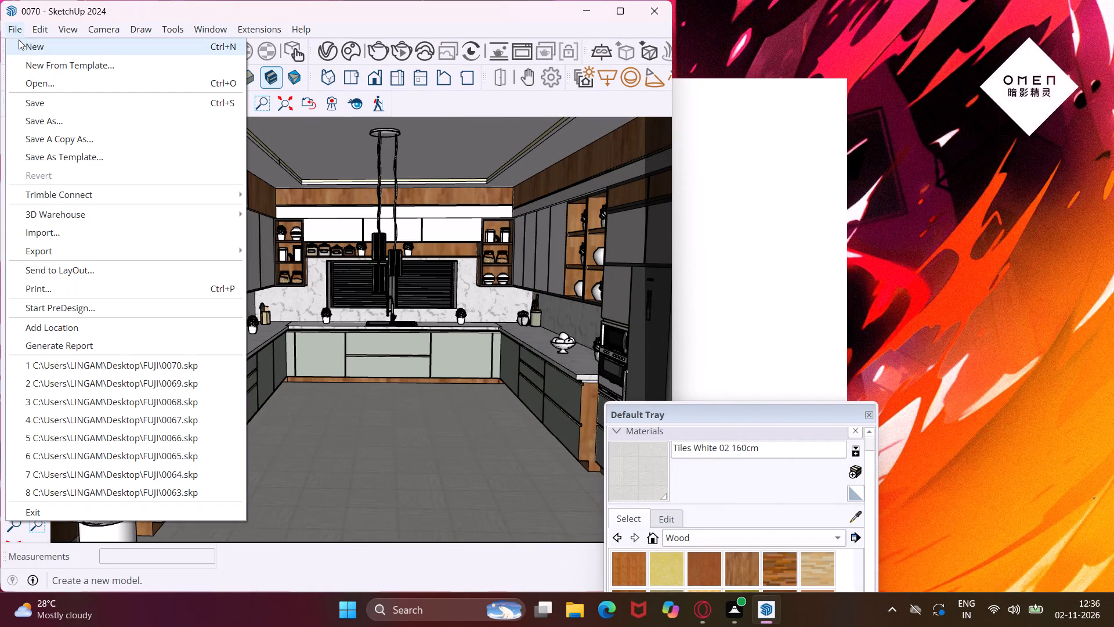
left_click(21, 42)
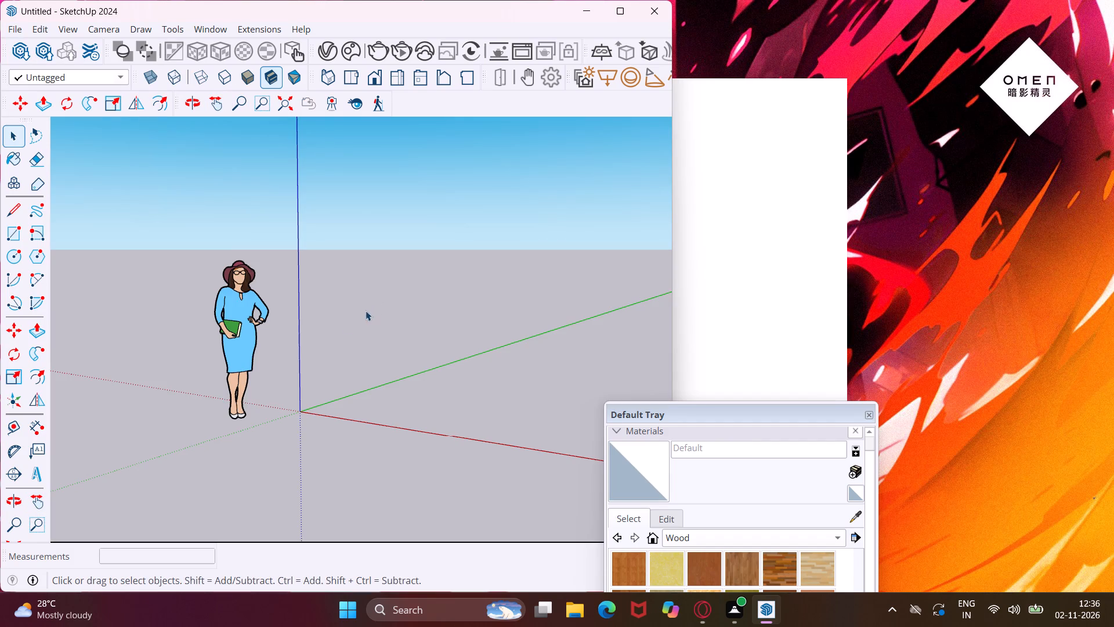
Delete the default human scale figure standing near the origin.
left_click_drag(277, 251, 215, 443)
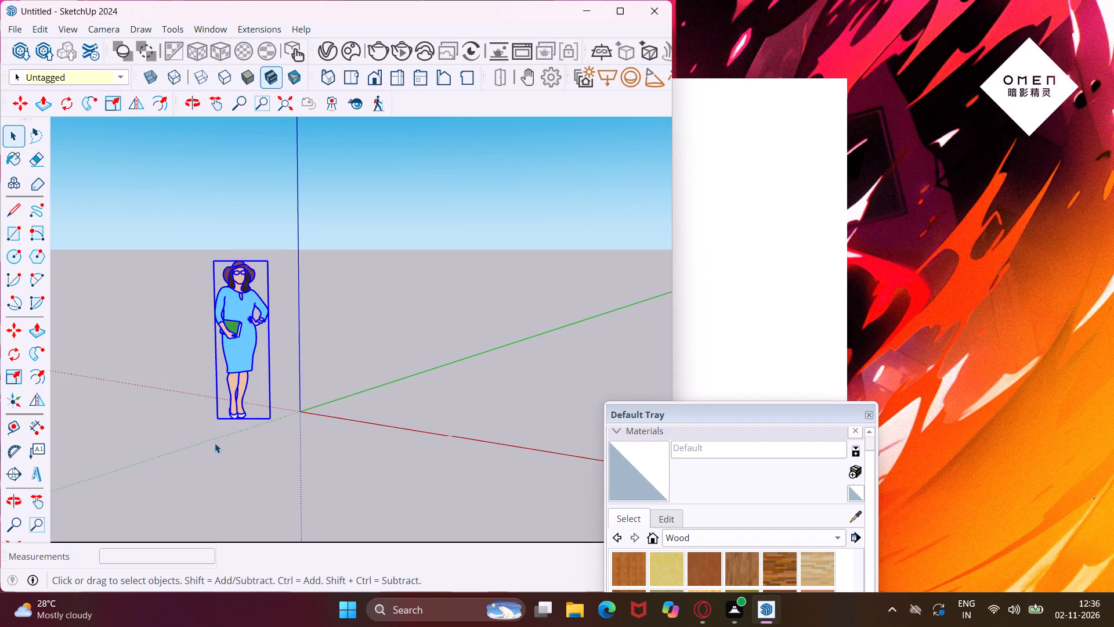
key("Delete")
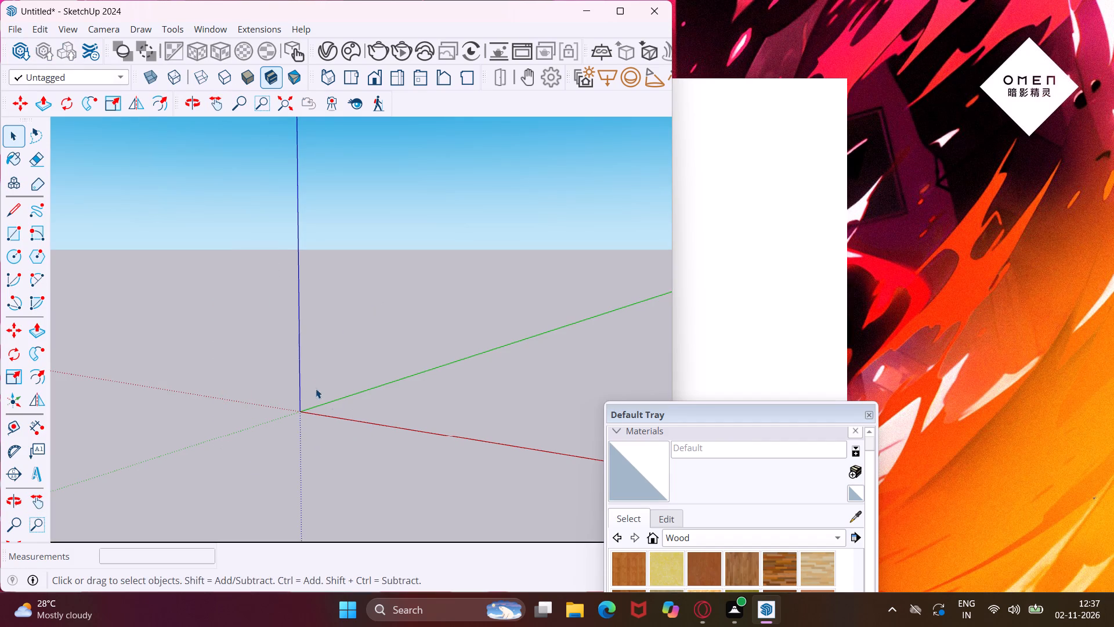
Draw a 15' by 20' rectangle flat on the ground near the origin, beside the red axis.
scroll(295, 376, "down", 9)
middle_click_drag(361, 366, 355, 491)
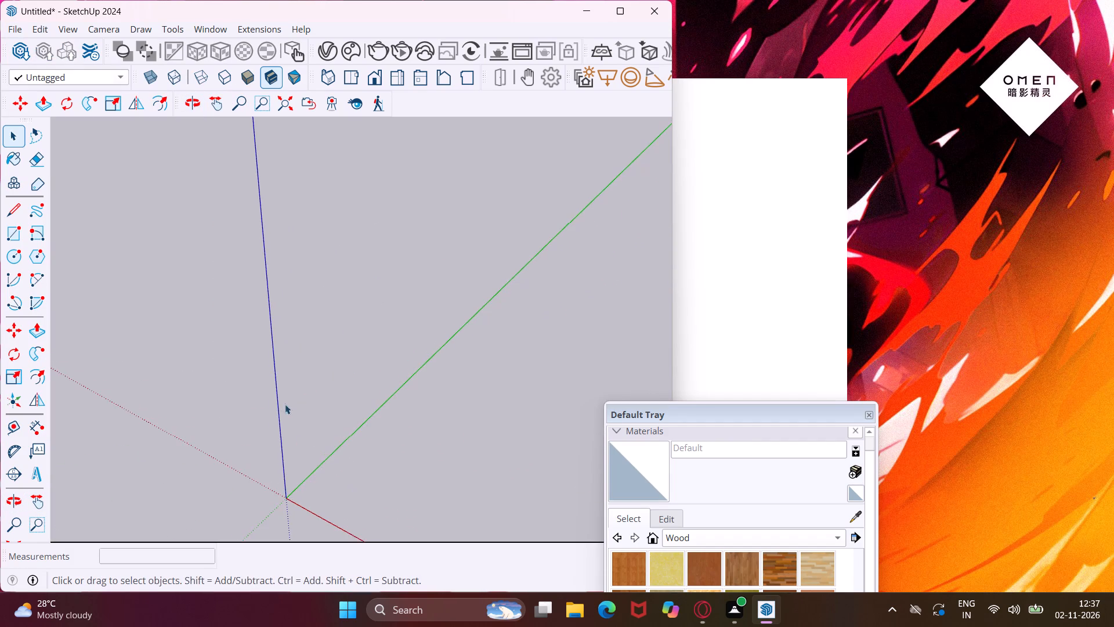
scroll(278, 403, "down", 5)
scroll(241, 376, "down", 5)
left_click(7, 234)
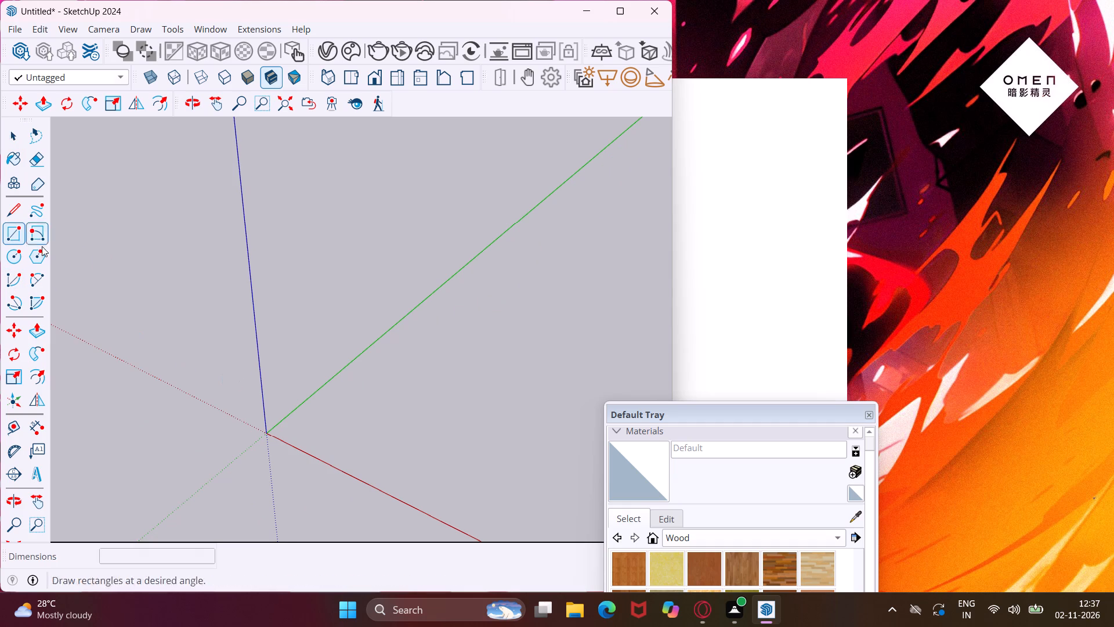
left_click(328, 435)
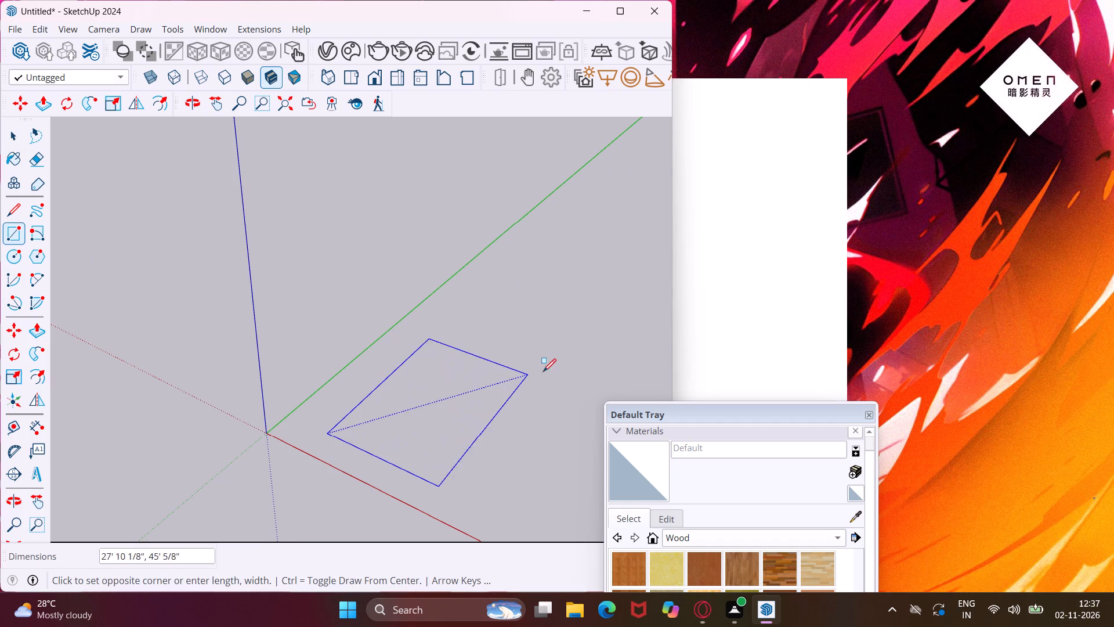
left_click(574, 364)
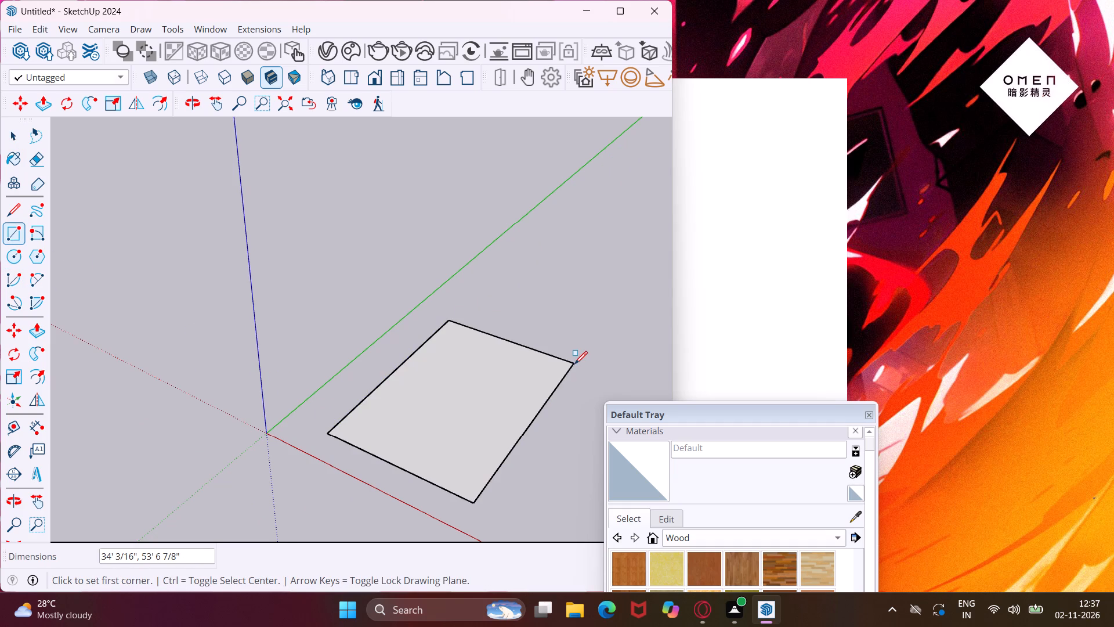
type("15',20'")
key("Return")
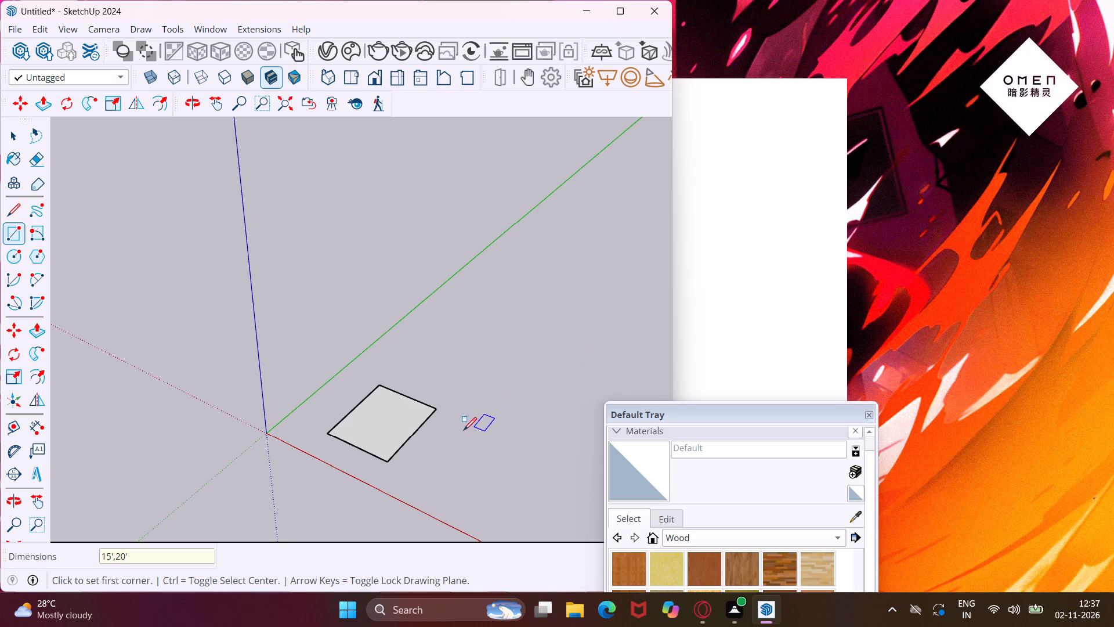
key("Escape")
key("space")
Offset the rectangle's outline outward by 9" to form the wall thickness.
scroll(394, 433, "up", 8)
left_click(394, 433)
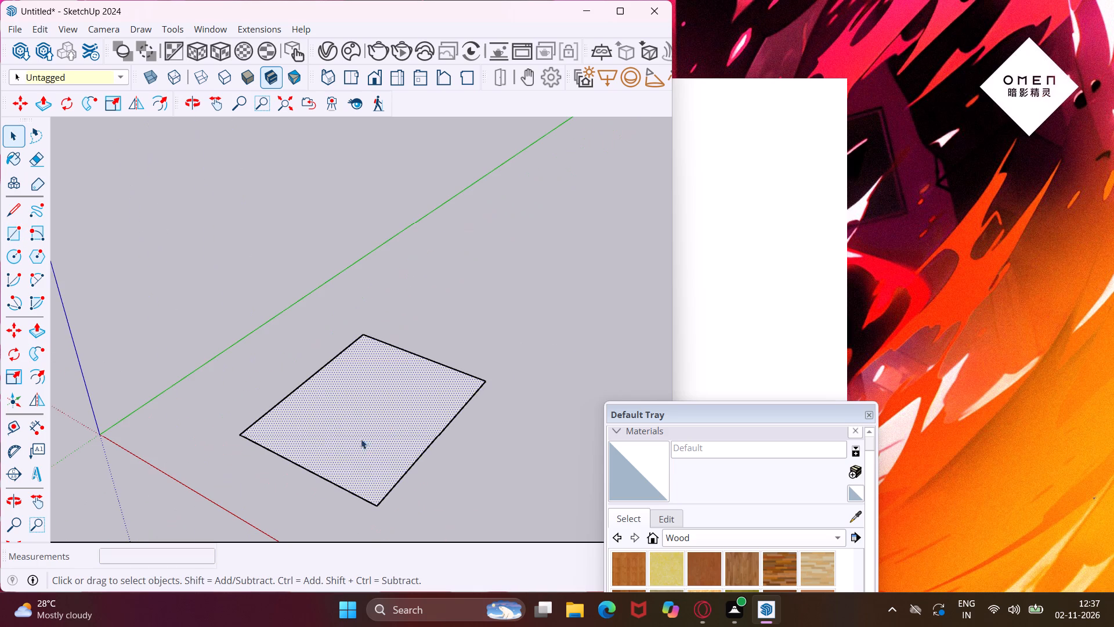
left_click(32, 376)
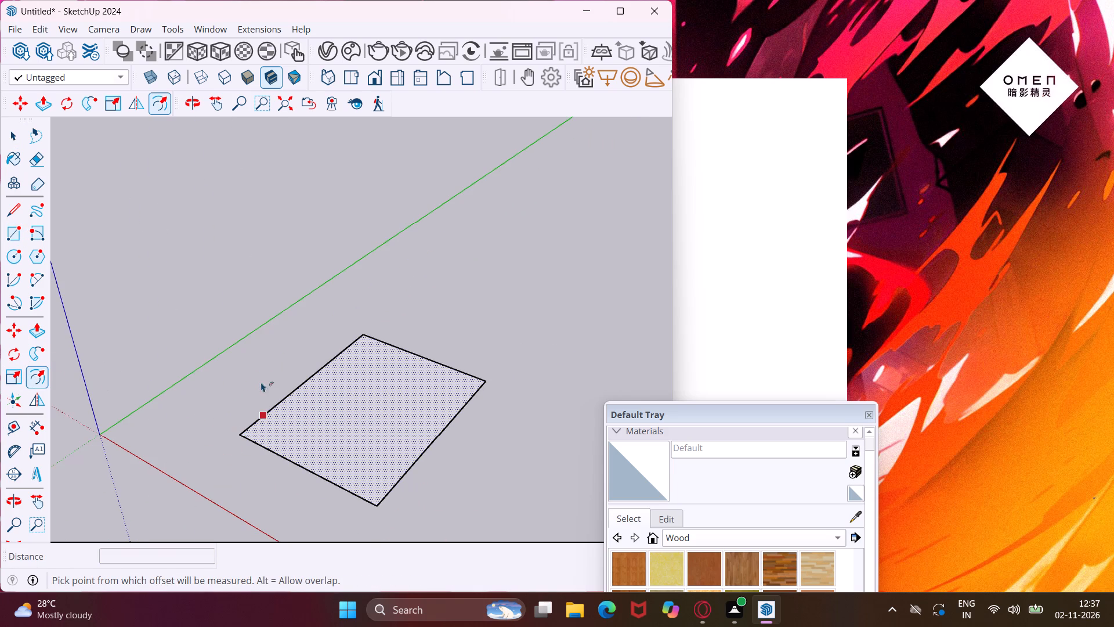
left_click(282, 400)
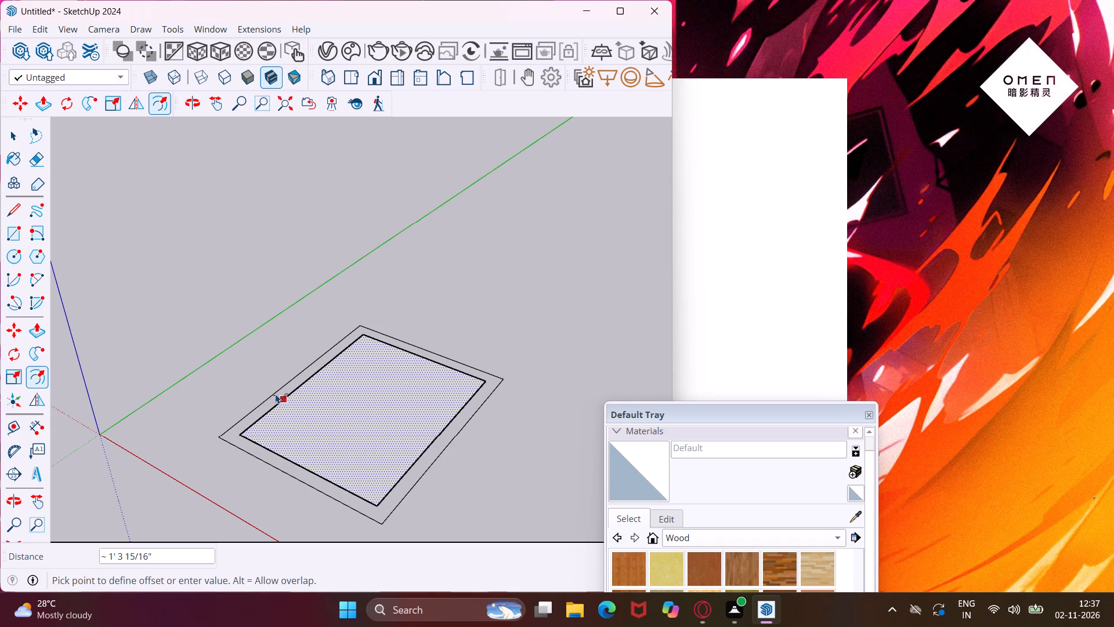
key("9")
key("shift+quotedbl")
key("Return")
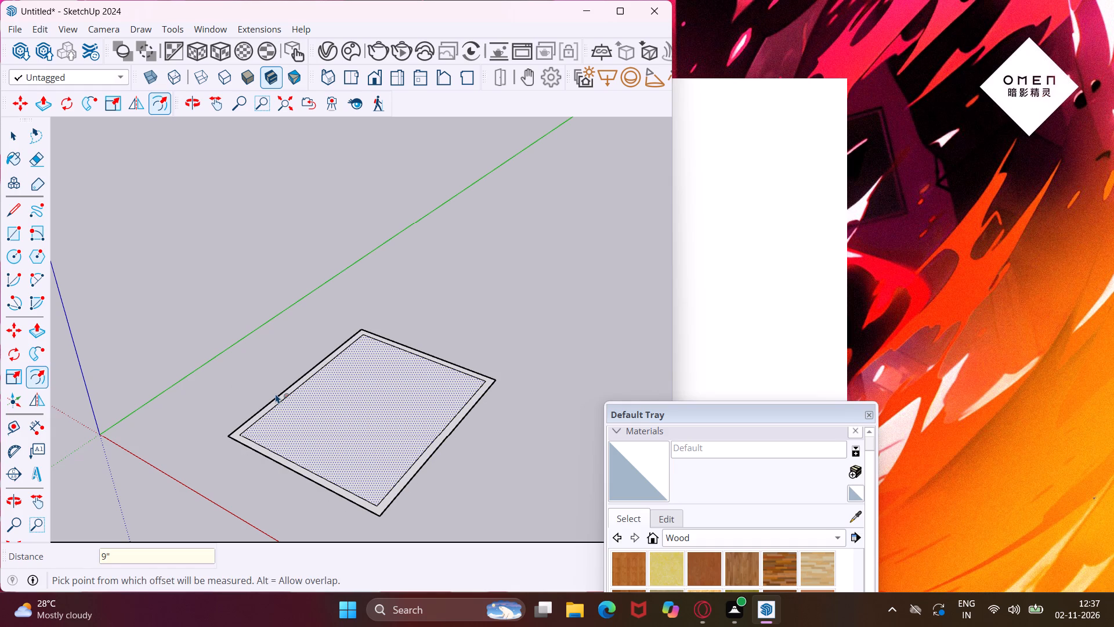
key("Escape")
key("space")
Move the inner edge on the front short side outward 9" so it lies on the outer outline.
scroll(375, 509, "up", 6)
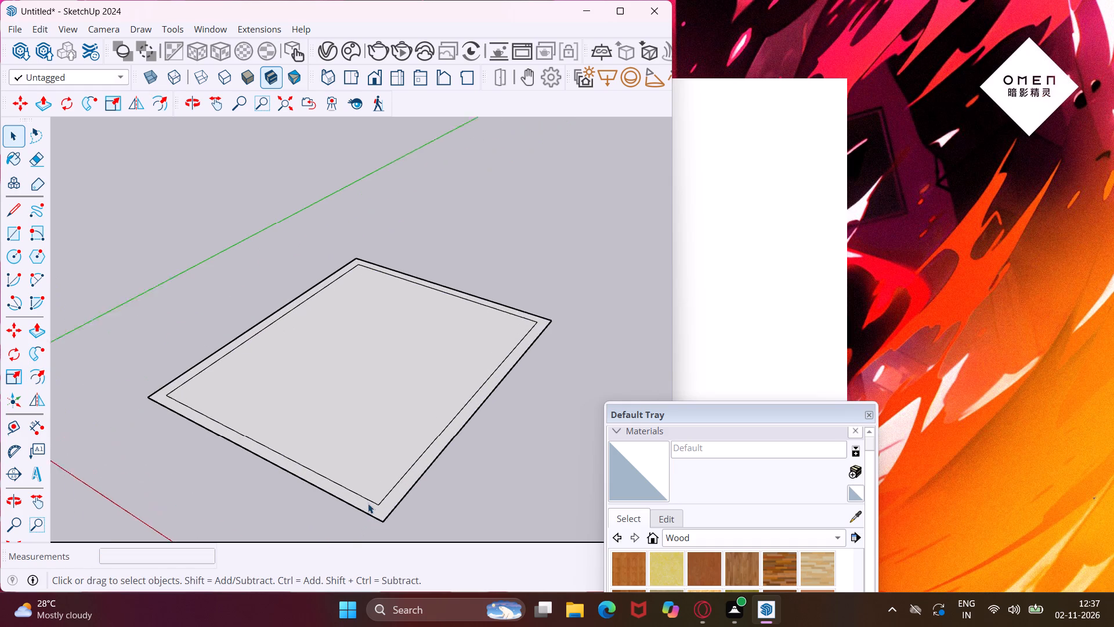
scroll(368, 503, "up", 1)
left_click(361, 496)
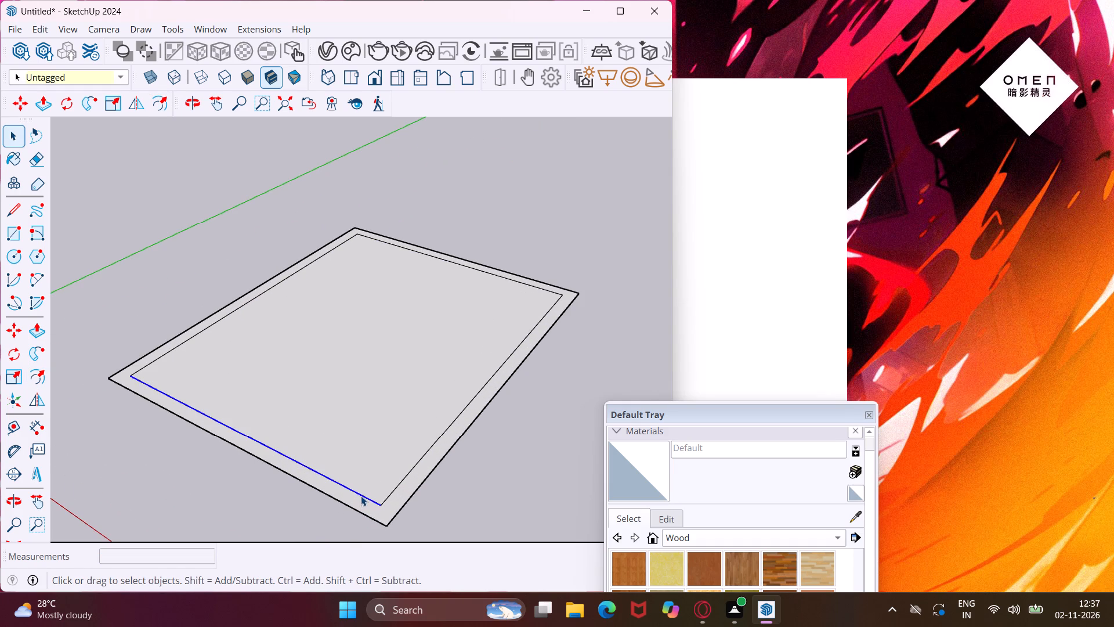
key("m")
scroll(379, 510, "up", 1)
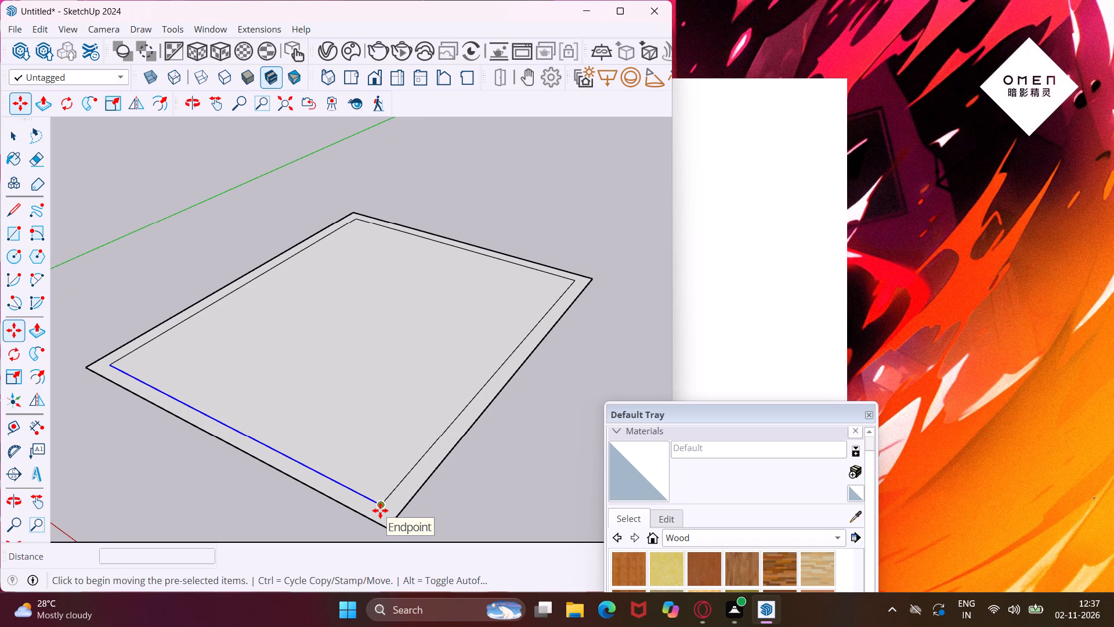
left_click(380, 510)
left_click(368, 519)
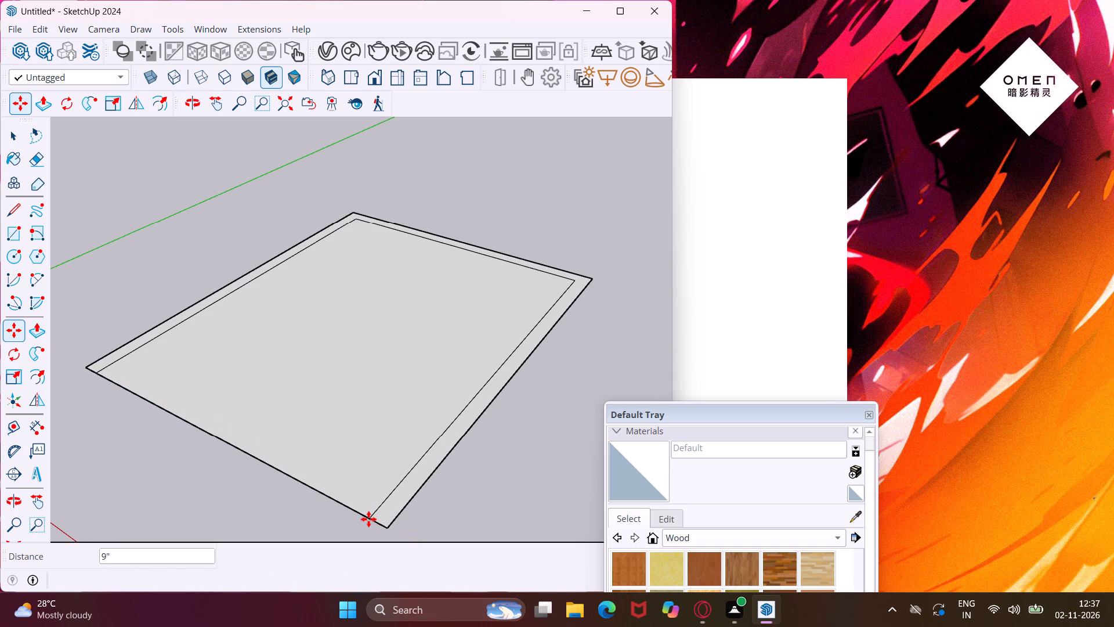
key("Escape")
key("space")
Erase the front short edge between the two side walls, leaving a U-shaped wall outline.
key("e")
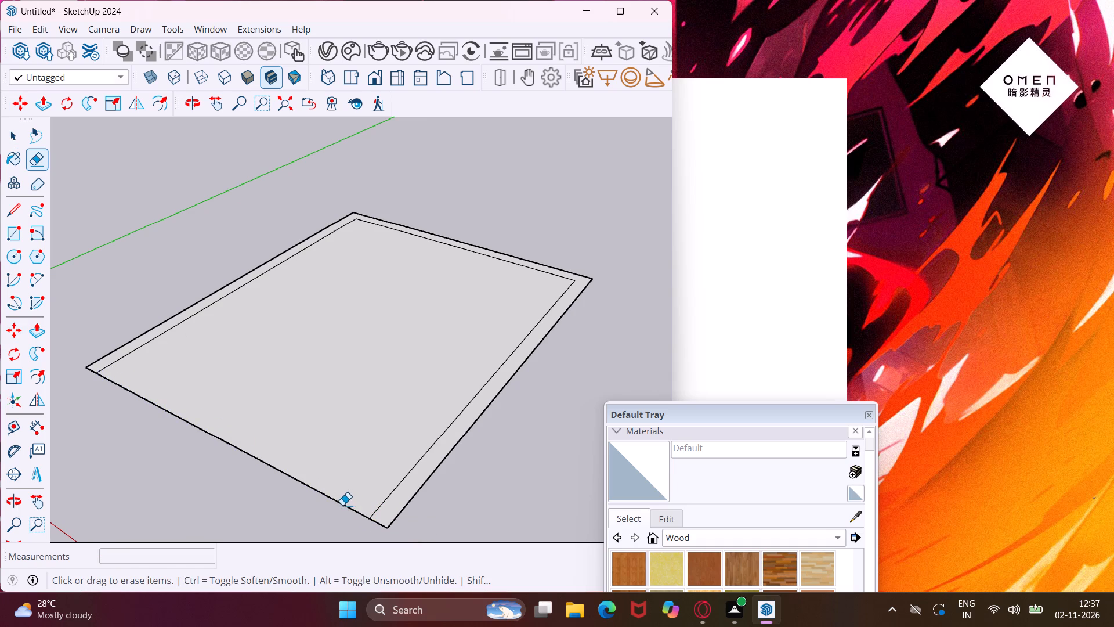
left_click(342, 505)
key("Escape")
key("space")
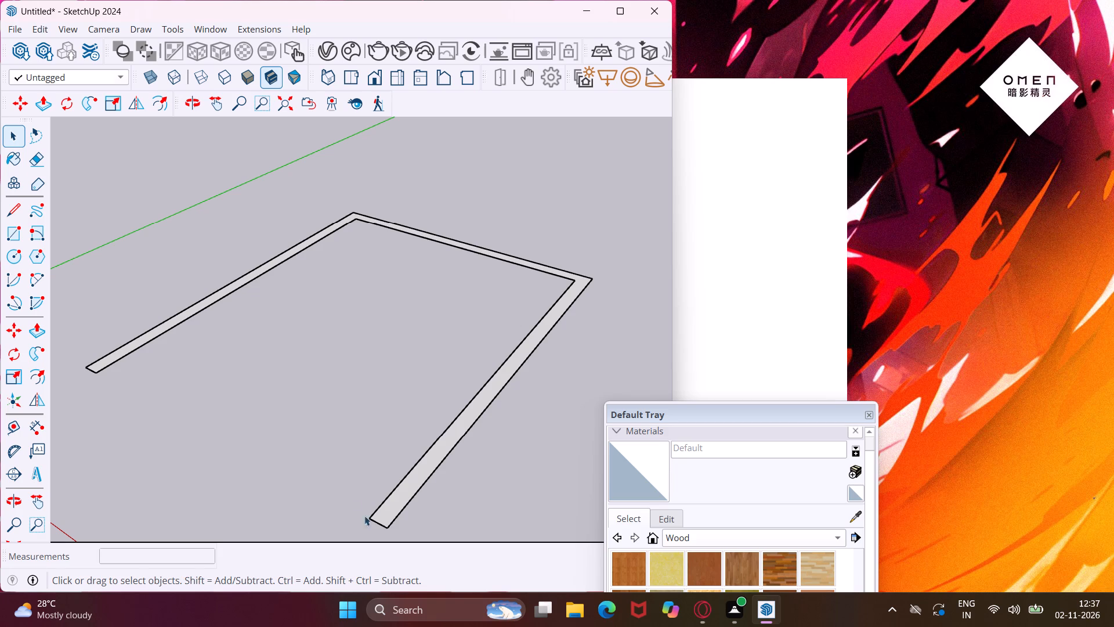
Push/Pull the U-shaped wall face up to a height of 10'.
scroll(380, 518, "up", 3)
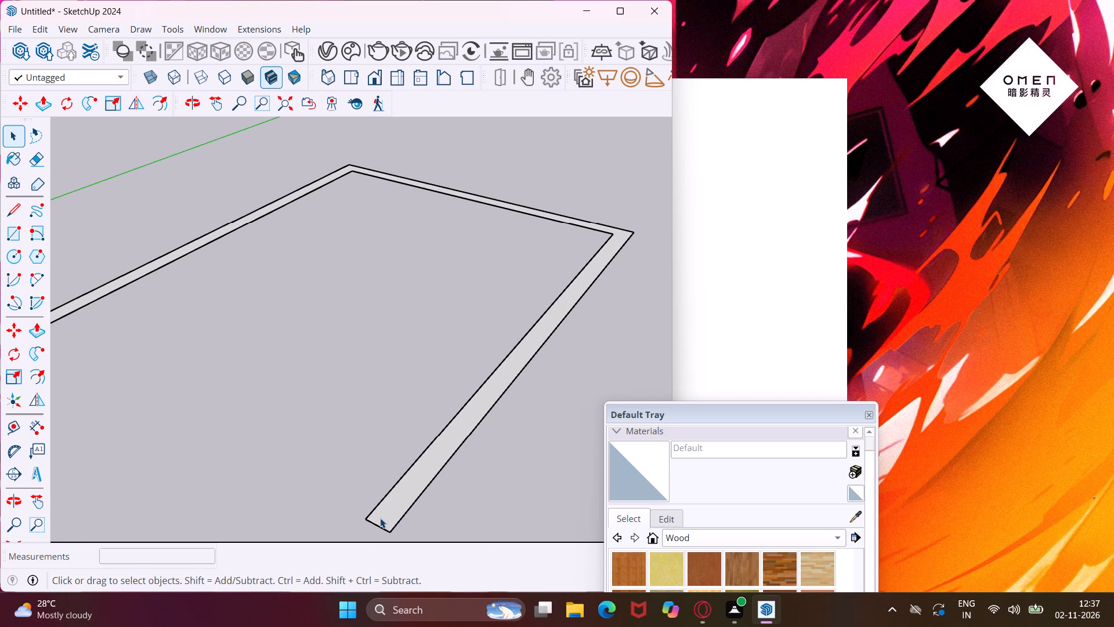
left_click(380, 518)
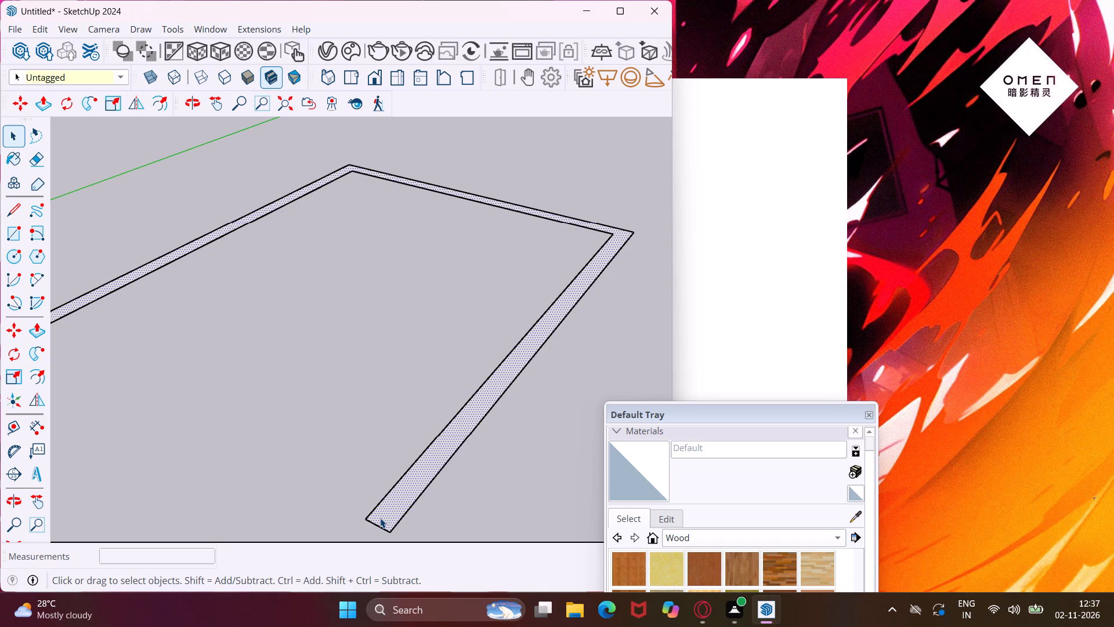
key("p")
left_click(380, 518)
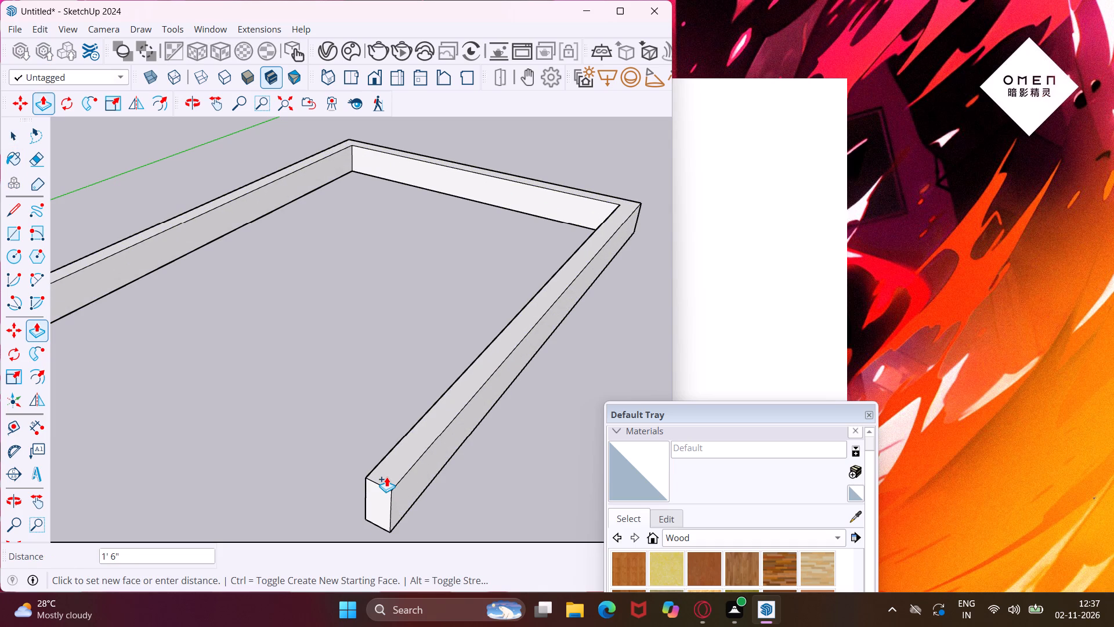
type("10'")
key("Return")
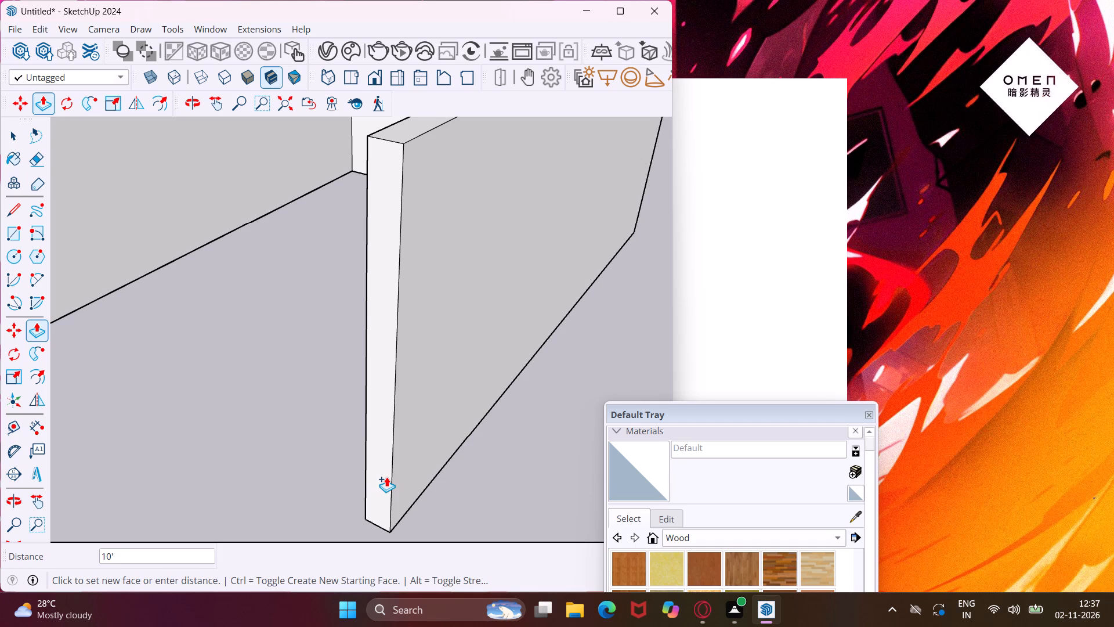
key("Escape")
key("space")
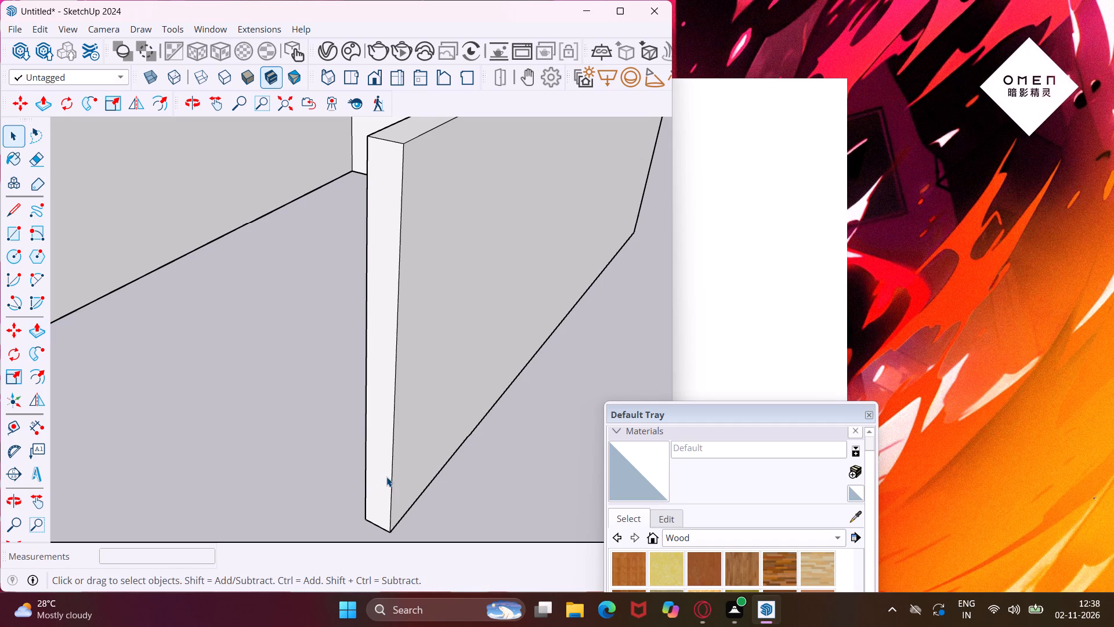
Draw a vertical 16' 6" by 6" rotated rectangle downward from the bottom outer edge of the back wall.
middle_click_drag(386, 477, 323, 380)
scroll(323, 380, "down", 5)
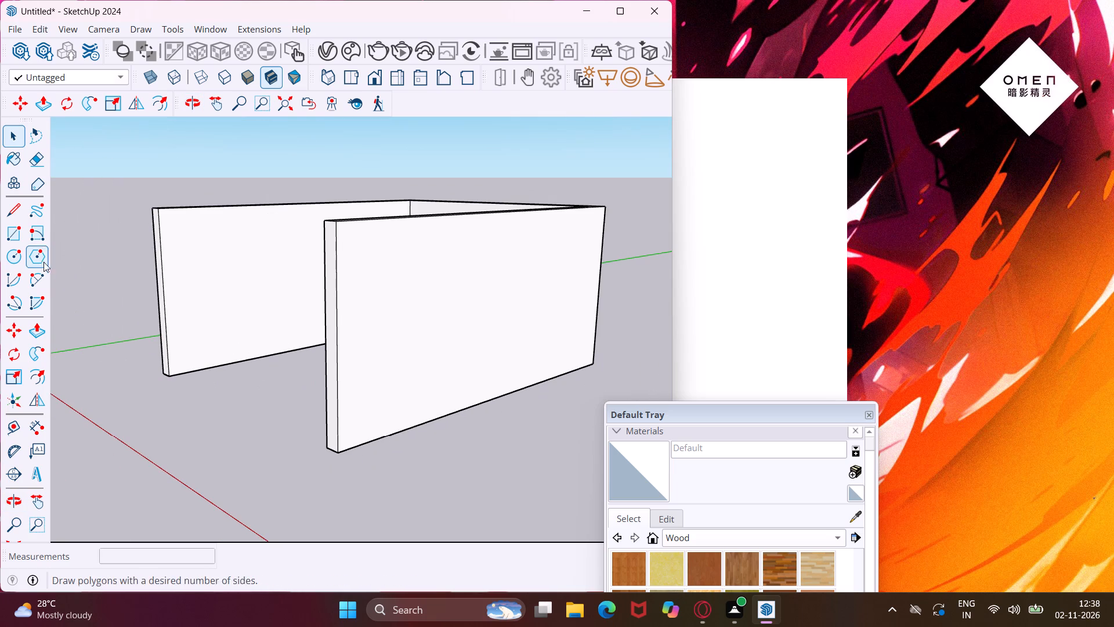
left_click(43, 242)
scroll(233, 333, "up", 4)
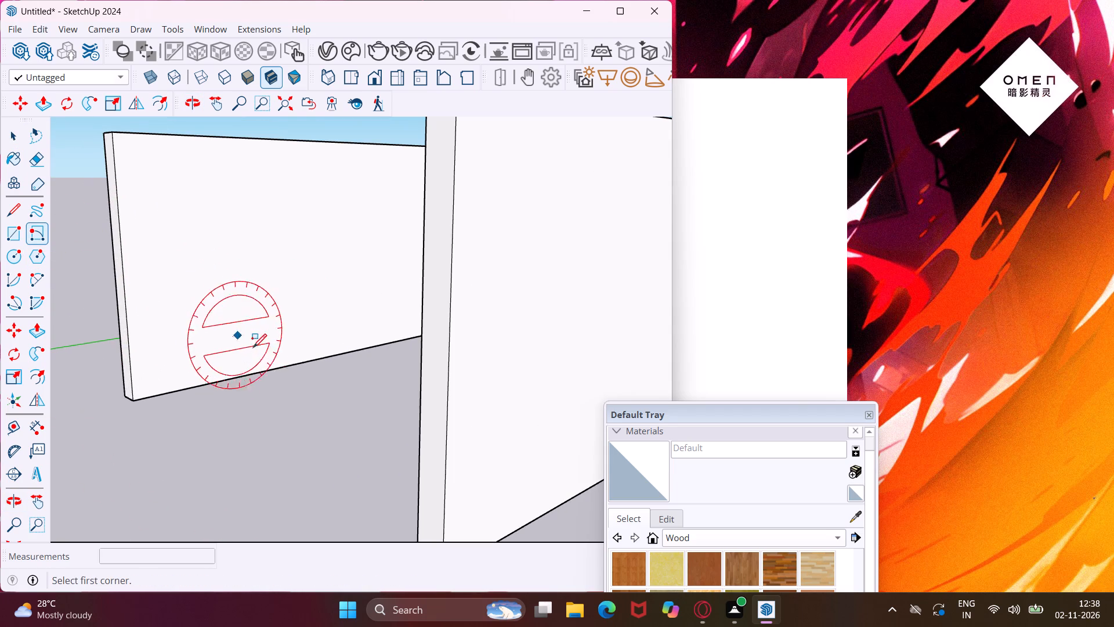
middle_click_drag(320, 415, 153, 284)
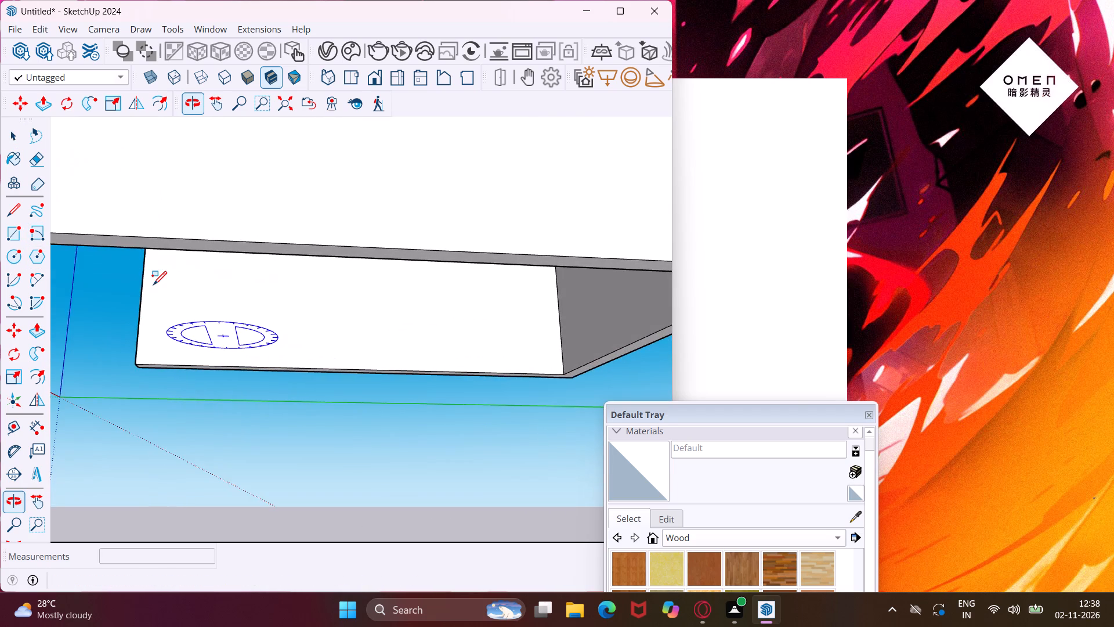
scroll(153, 284, "down", 3)
scroll(451, 379, "up", 6)
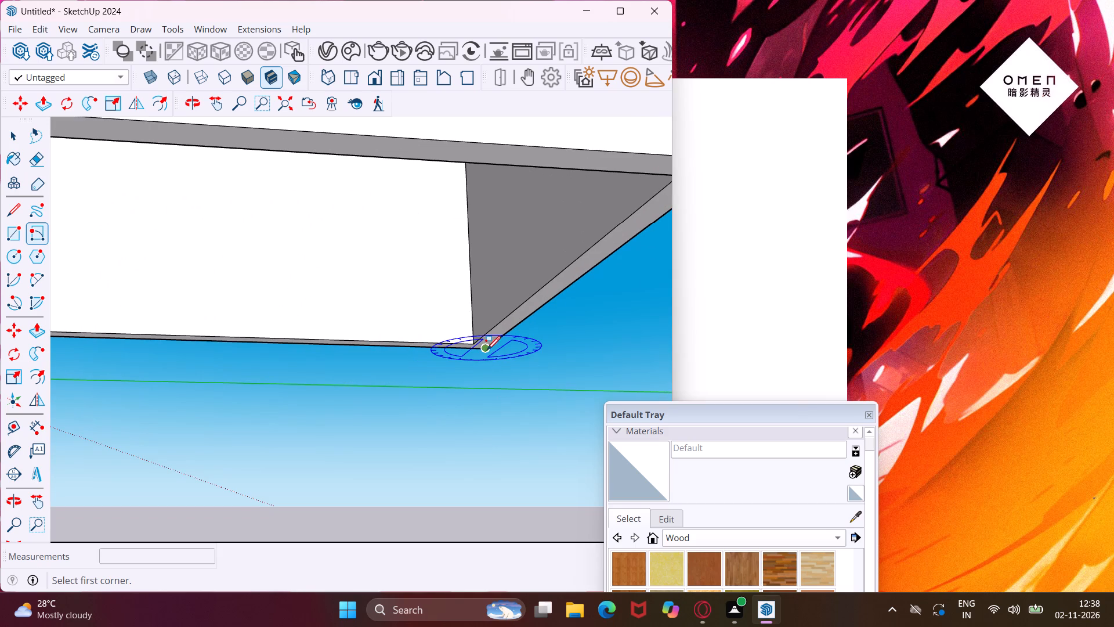
left_click(486, 349)
scroll(472, 316, "down", 7)
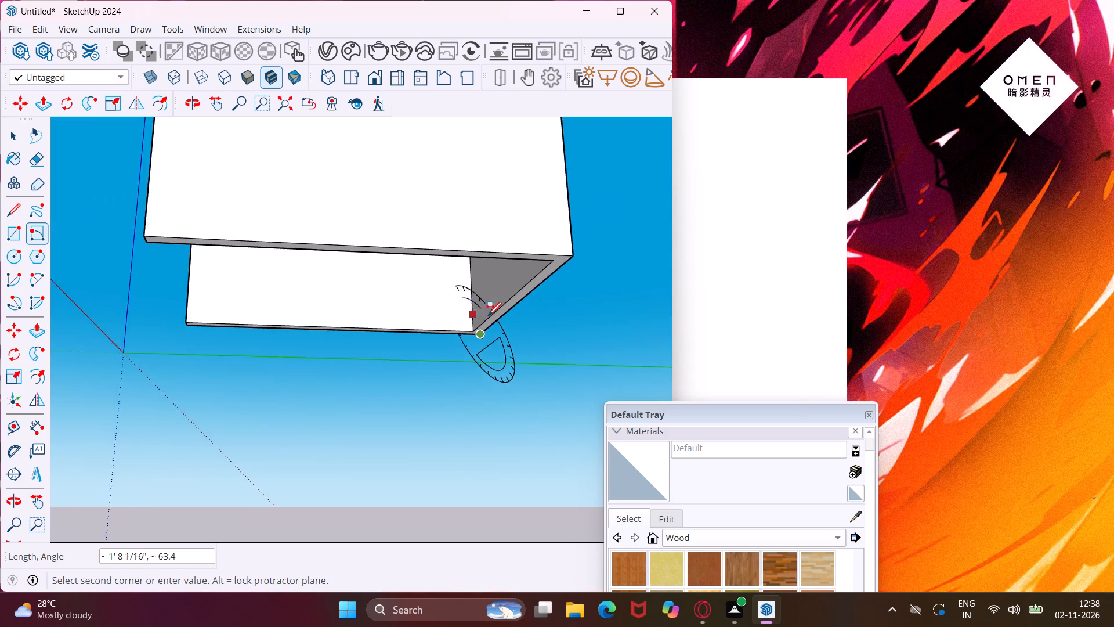
left_click(559, 261)
middle_click_drag(559, 261, 570, 372)
scroll(566, 358, "up", 2)
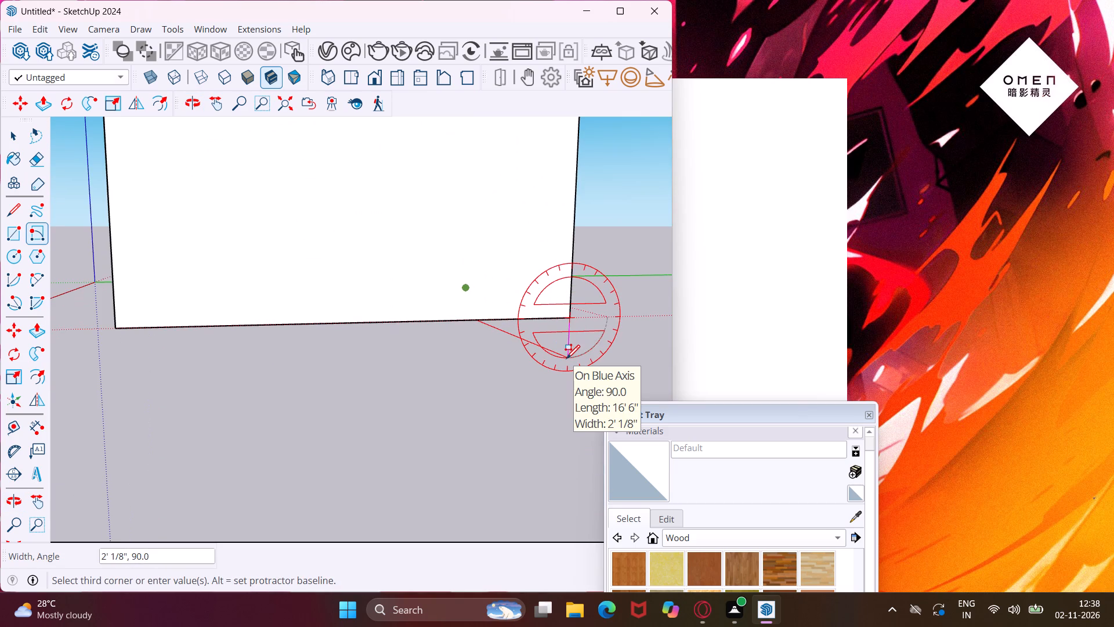
type("6\"")
key("Return")
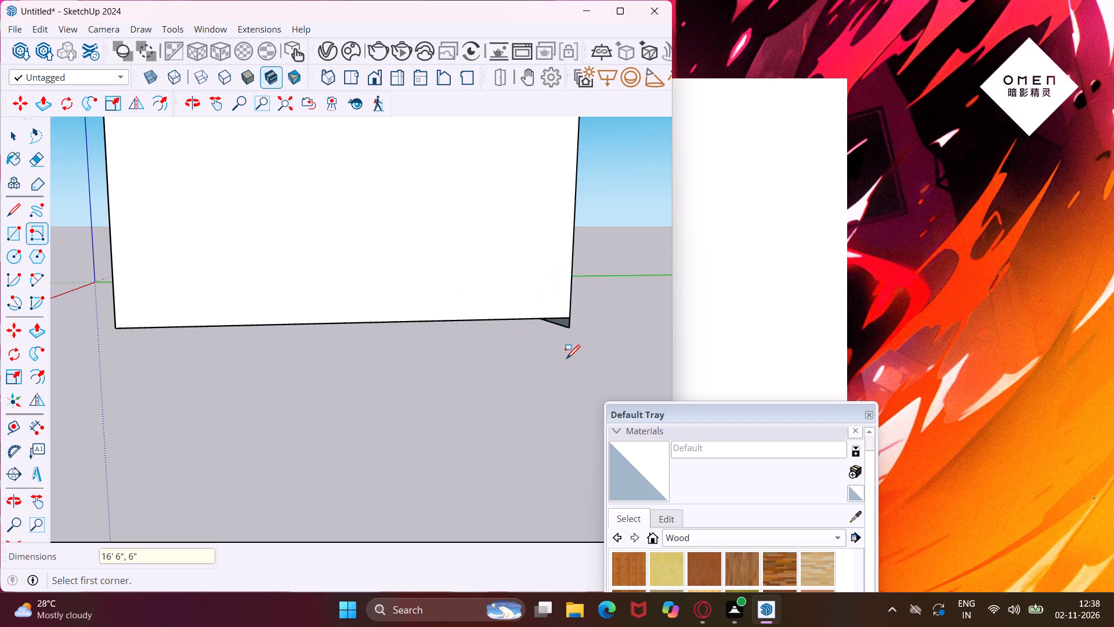
key("Escape")
key("space")
scroll(552, 308, "up", 6)
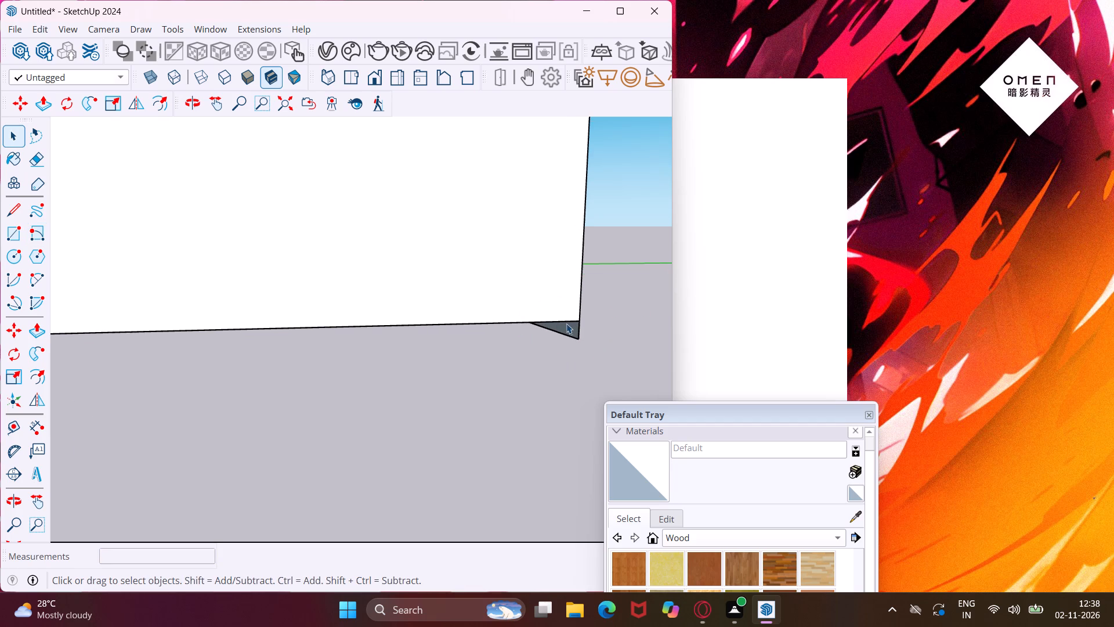
Push/Pull the 6" high strip below the back wall 21' 6" under the whole room to form the base slab.
left_click(572, 326)
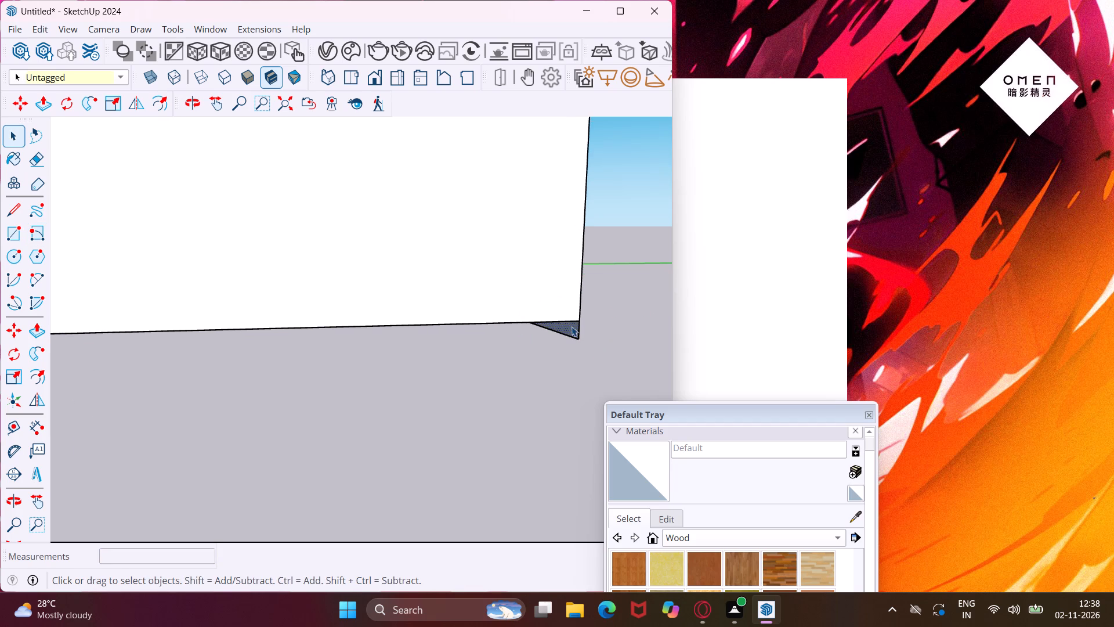
key("p")
left_click(572, 326)
scroll(557, 330, "down", 3)
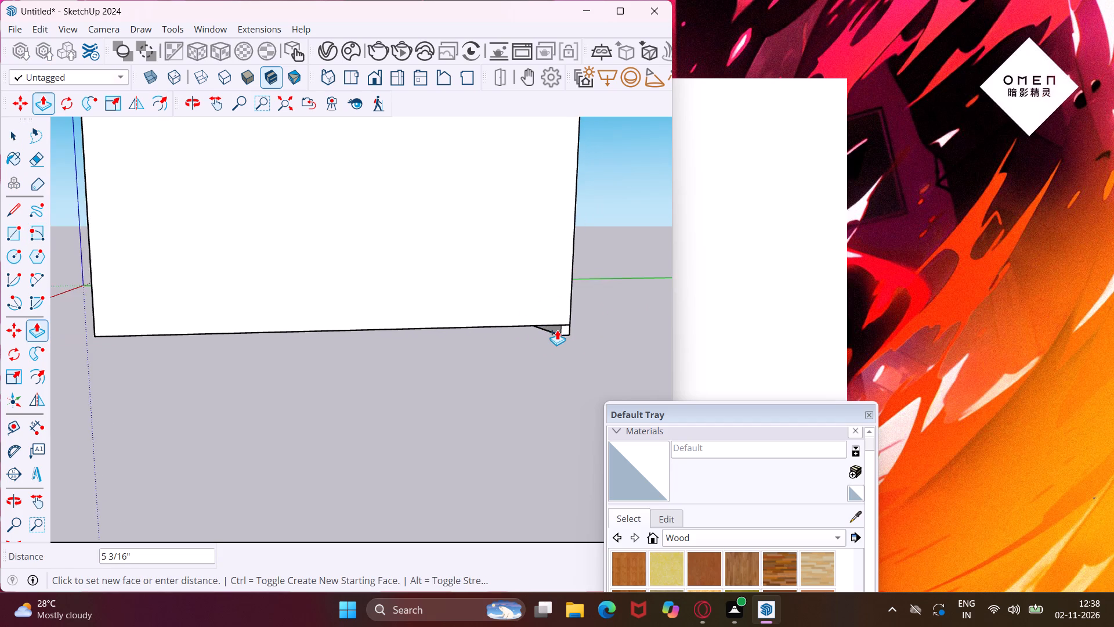
scroll(557, 330, "down", 8)
left_click(277, 304)
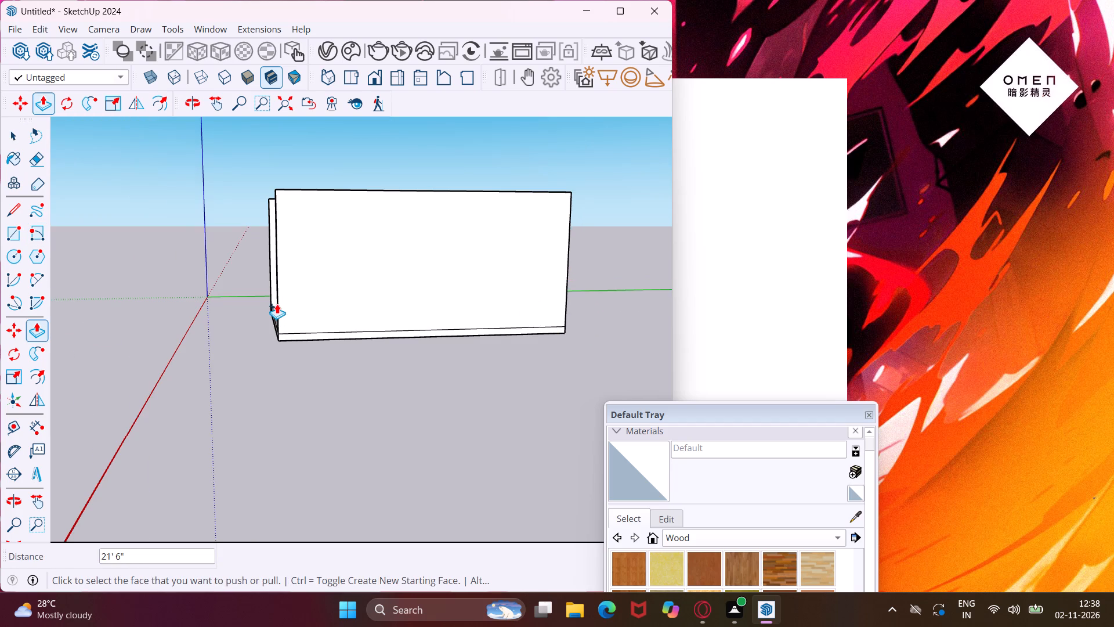
middle_click_drag(277, 304, 418, 341)
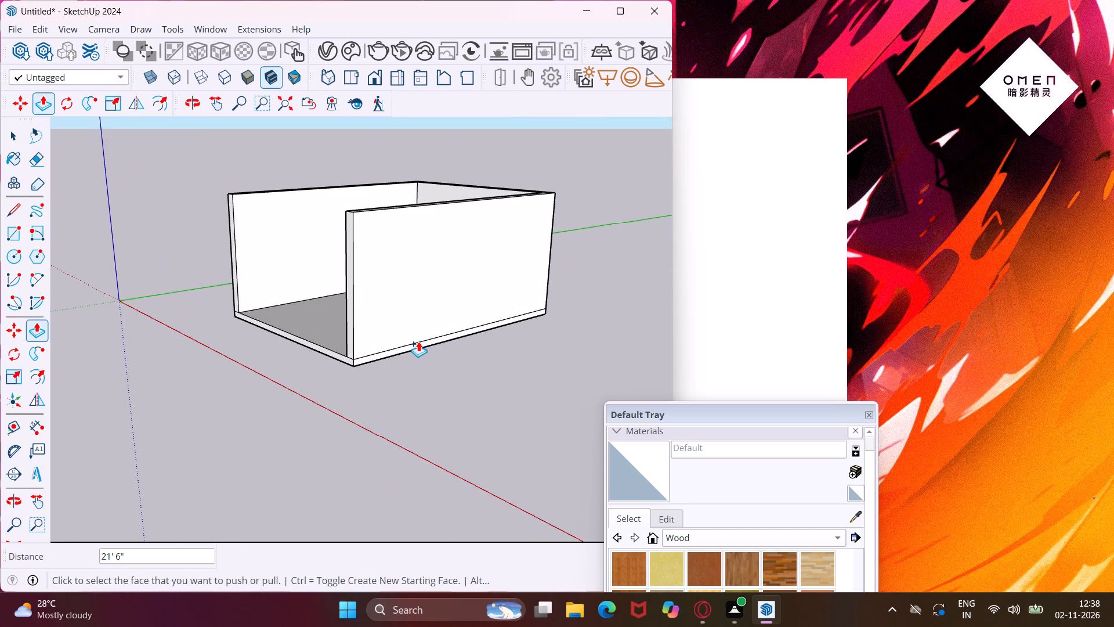
scroll(418, 341, "down", 4)
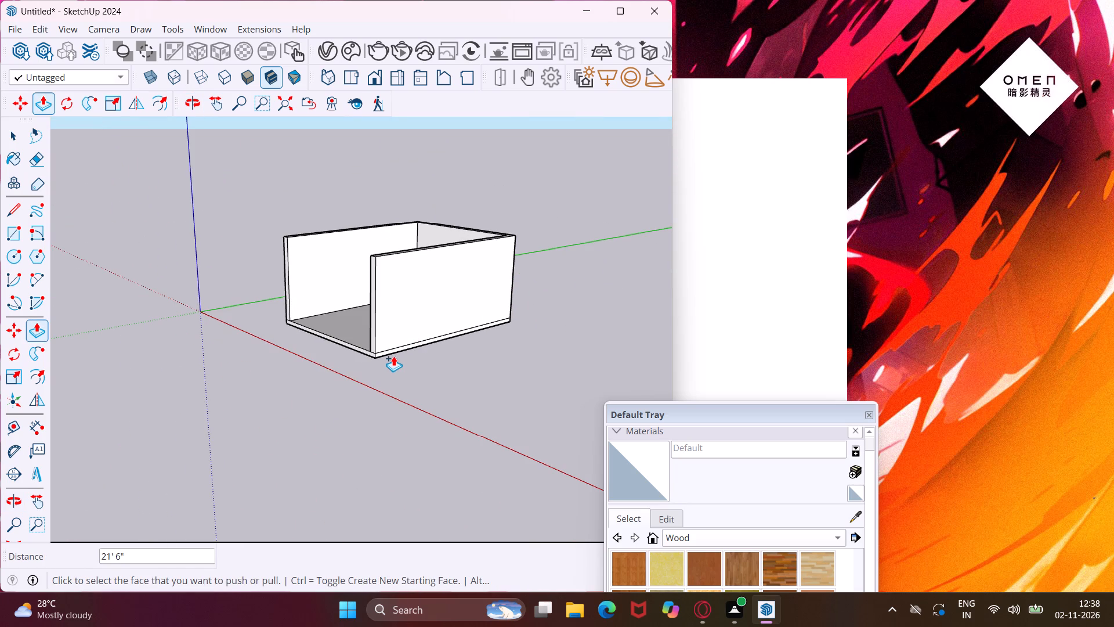
key("Escape")
key("space")
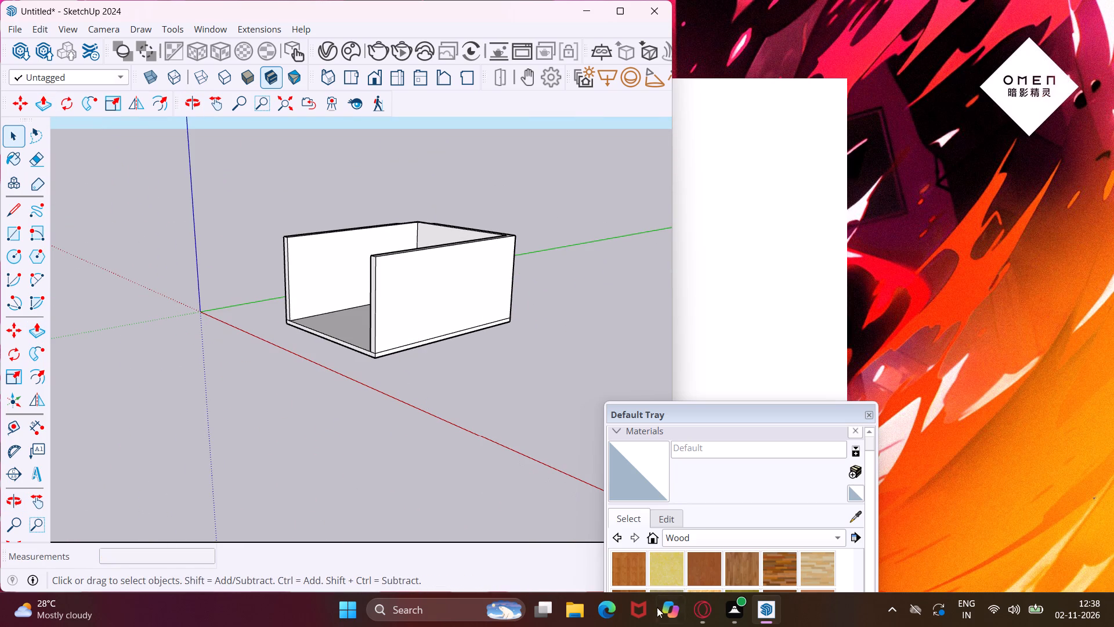
Open the second kitchen picture from today in the elevation folder of Downloads as a reference, and close the file browser window.
left_click(583, 615)
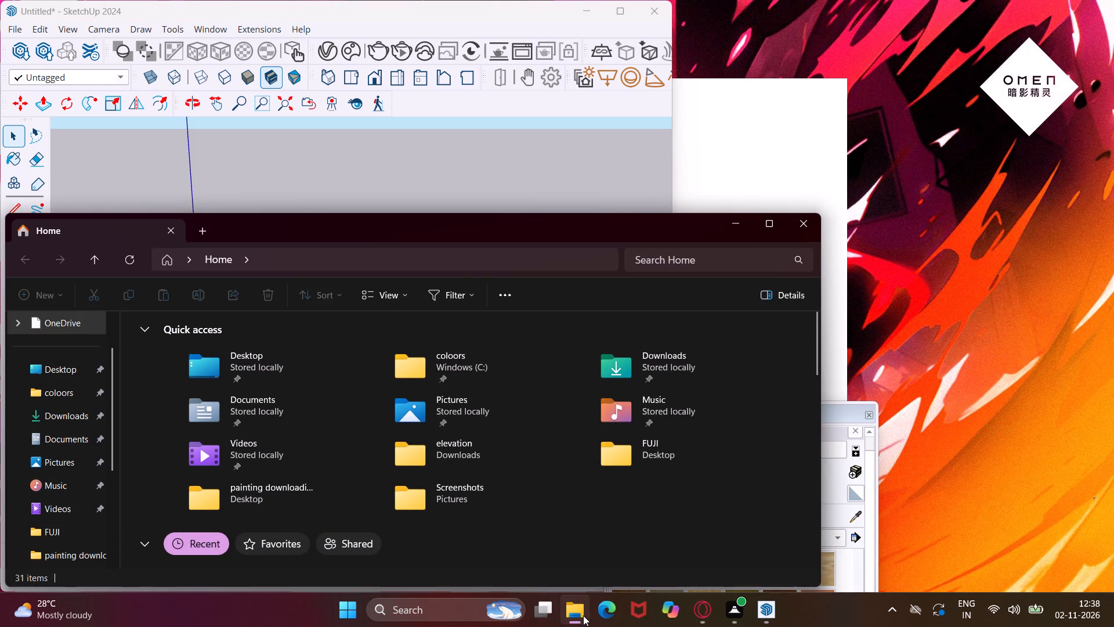
left_click(85, 427)
left_click(81, 420)
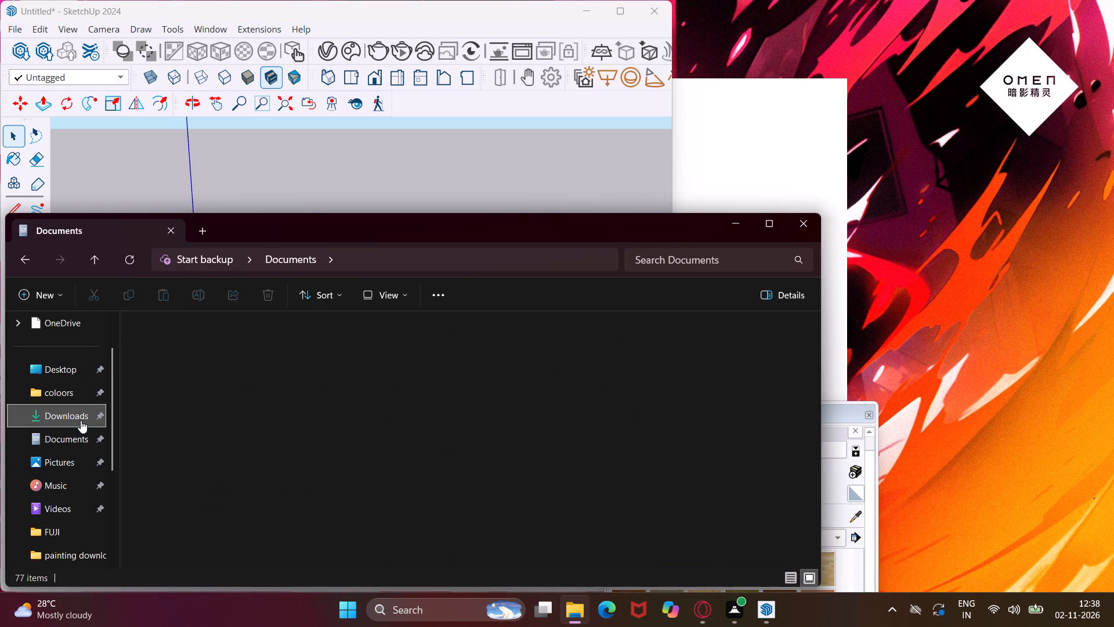
double_click(164, 385)
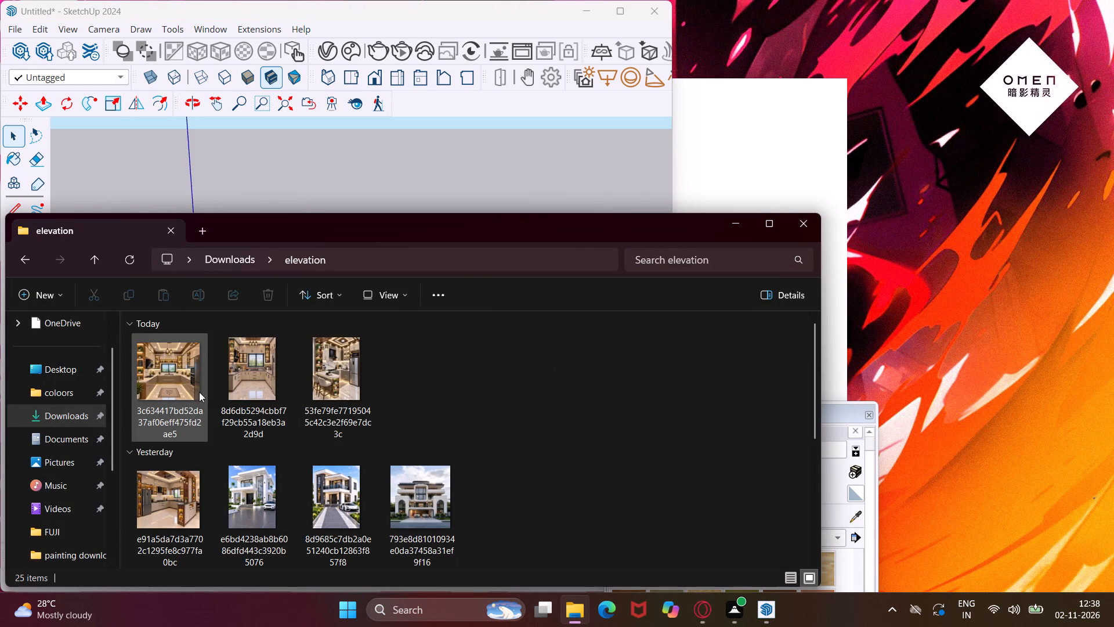
double_click(230, 397)
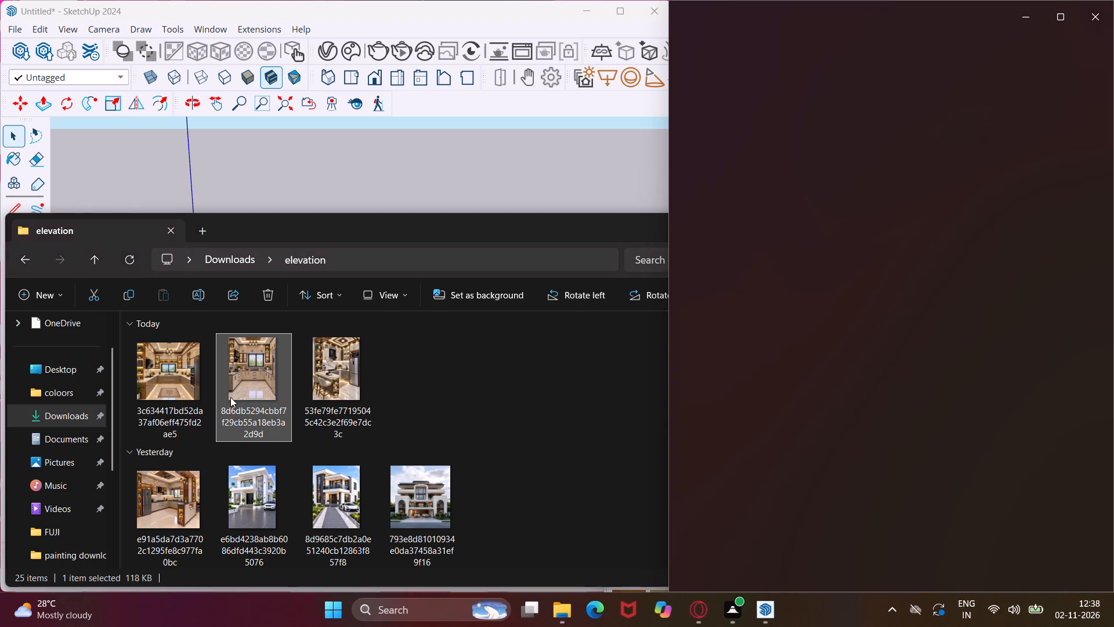
left_click(421, 233)
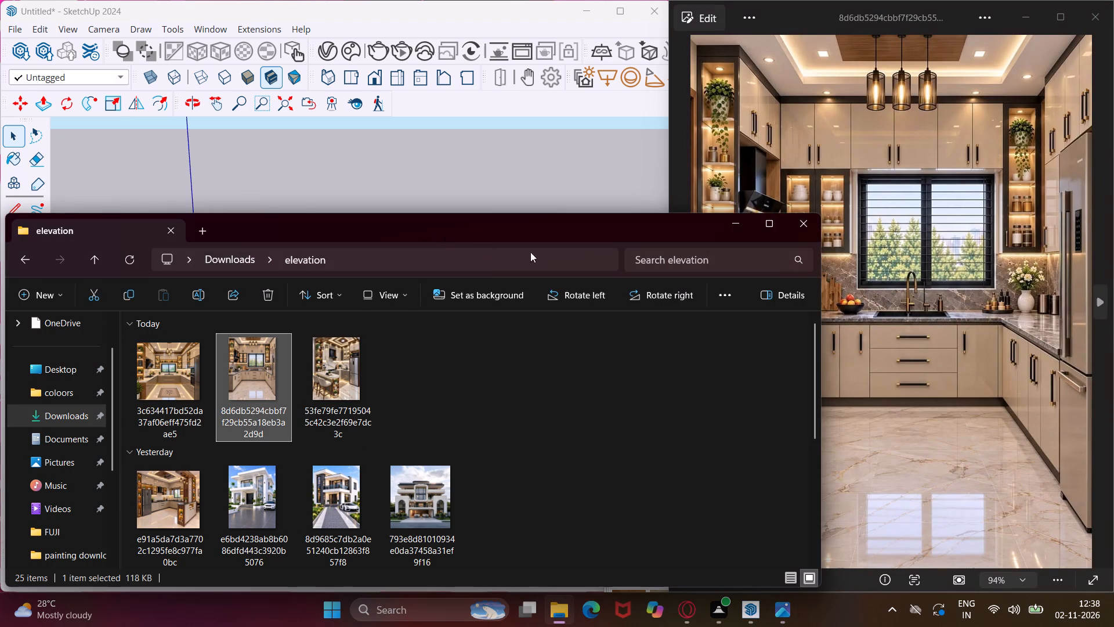
left_click(801, 228)
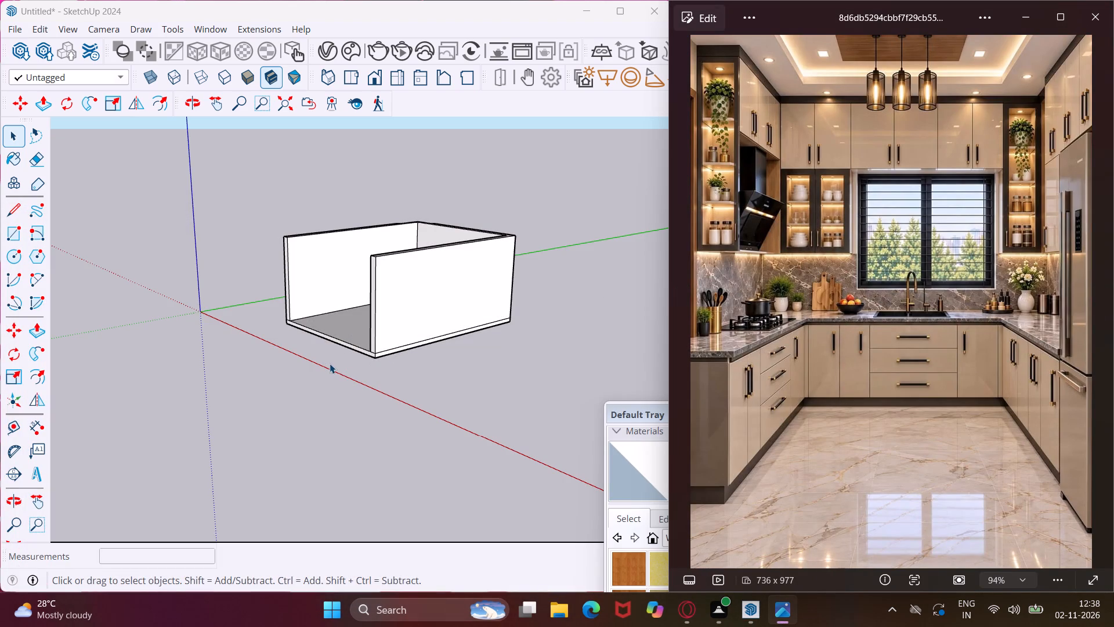
Move the Default Tray lower so it clears the model view and the kitchen reference picture.
scroll(364, 246, "up", 5)
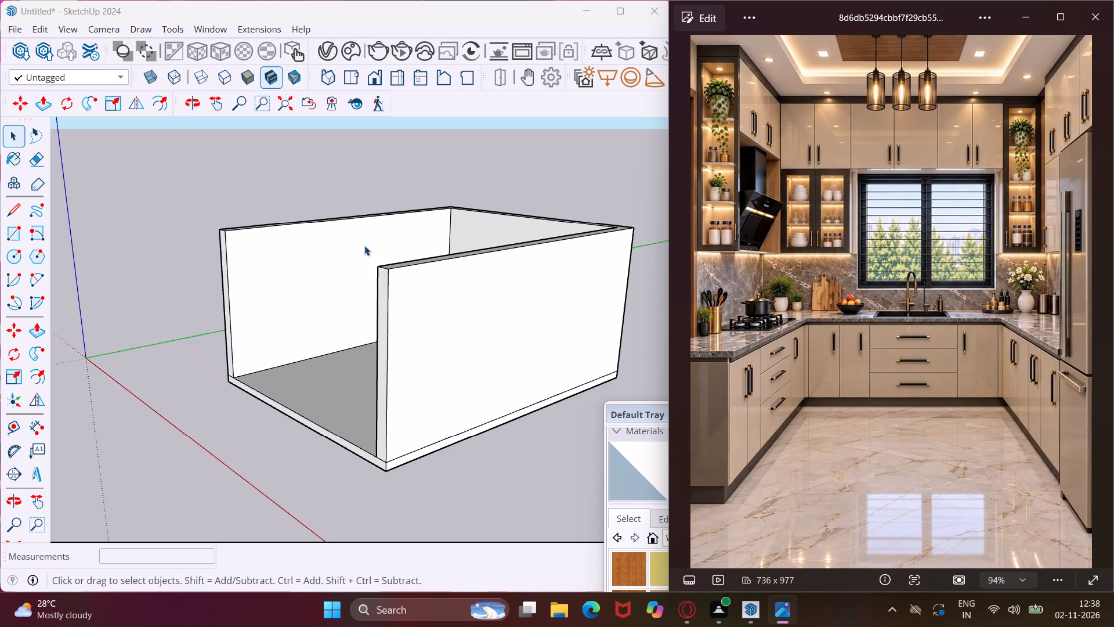
middle_click_drag(364, 246, 442, 256)
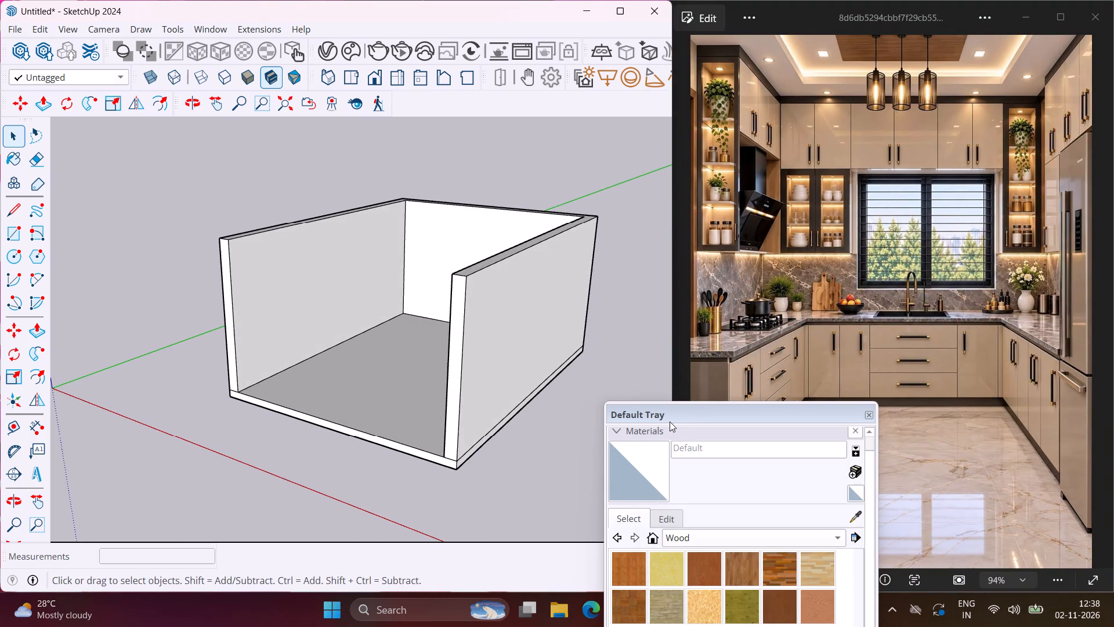
left_click_drag(678, 414, 529, 561)
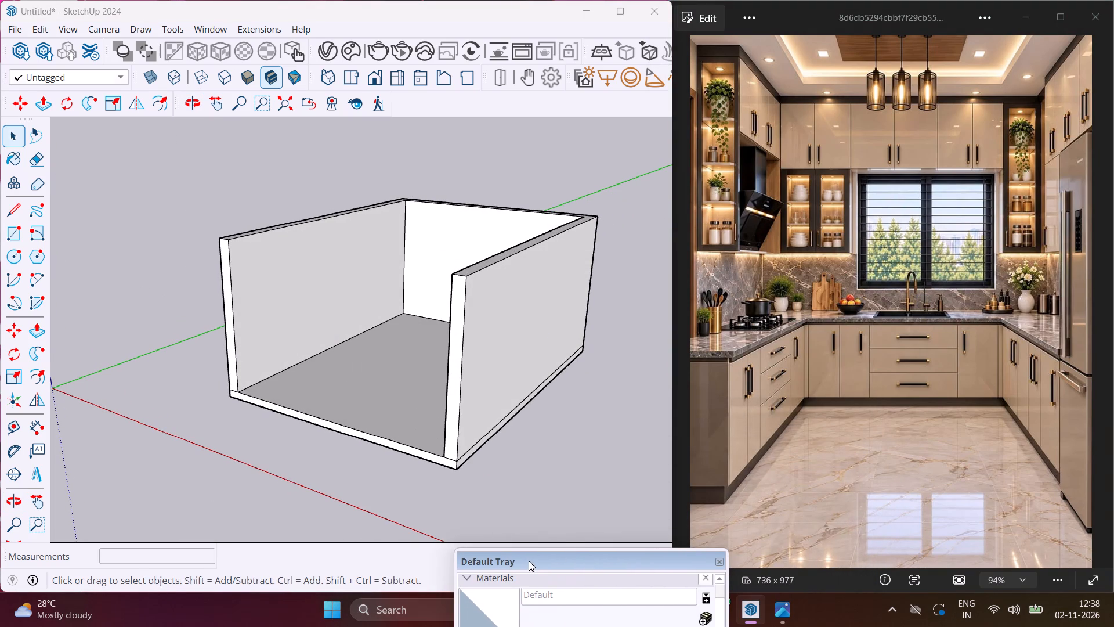
left_click_drag(529, 561, 500, 548)
Place a Tape Measure guide on the floor 2' inward from the left side wall's bottom inner edge.
scroll(442, 158, "up", 2)
middle_click_drag(442, 158, 565, 186)
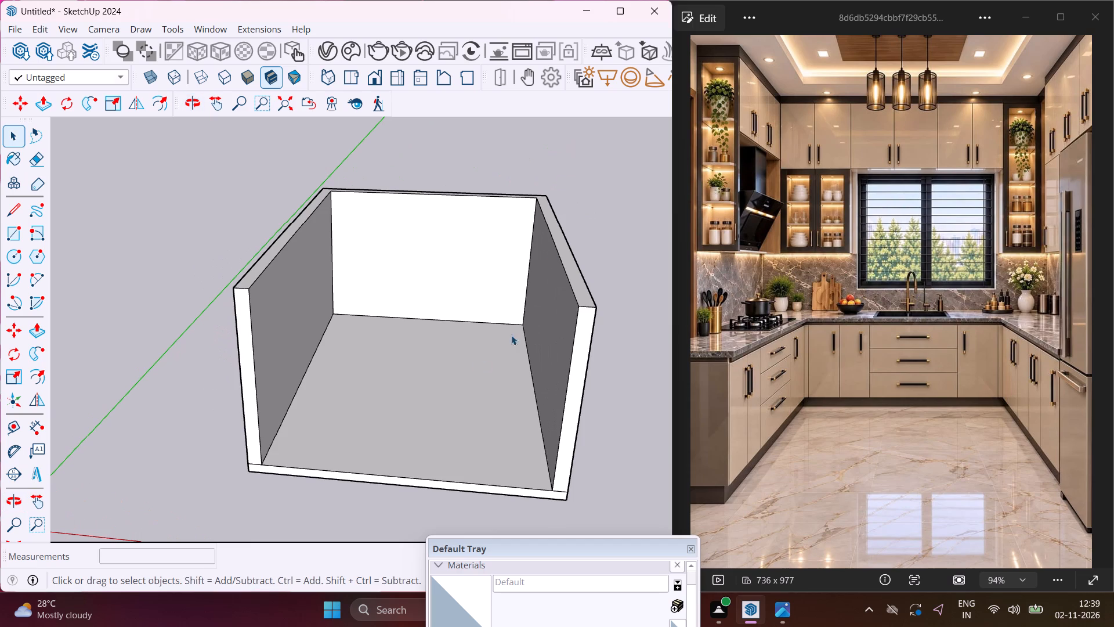
left_click(3, 438)
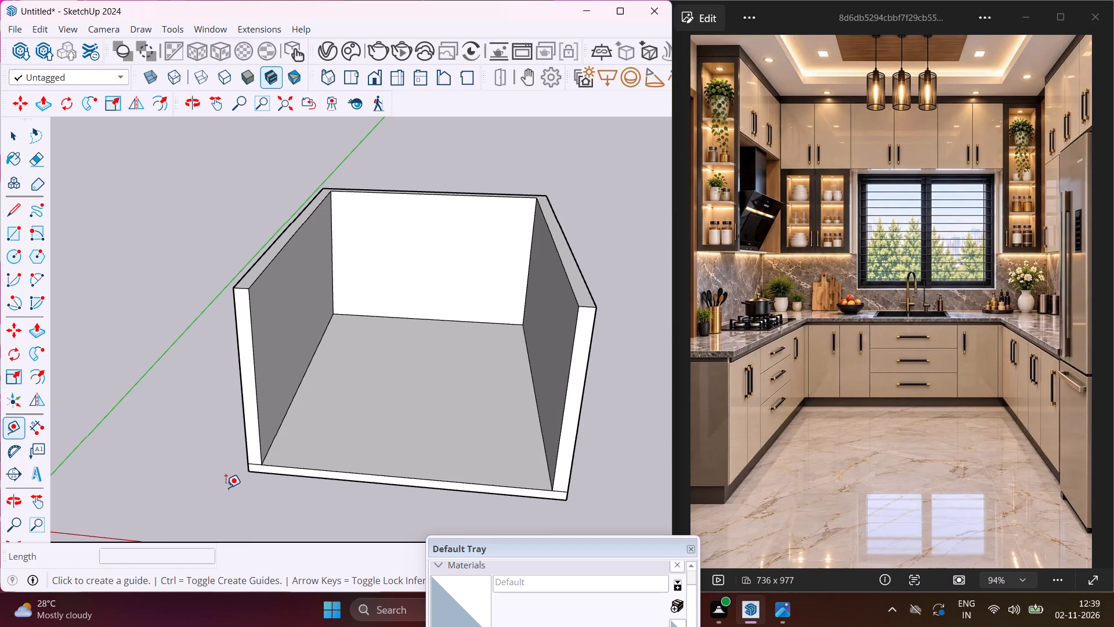
scroll(226, 488, "up", 4)
scroll(285, 421, "up", 1)
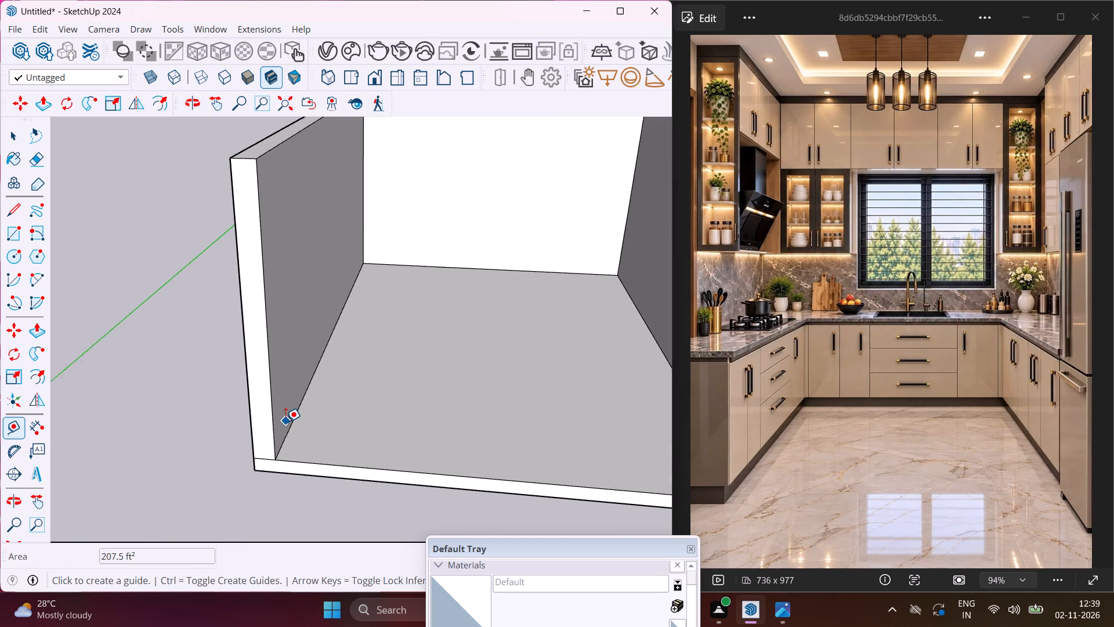
scroll(285, 421, "up", 1)
left_click(290, 421)
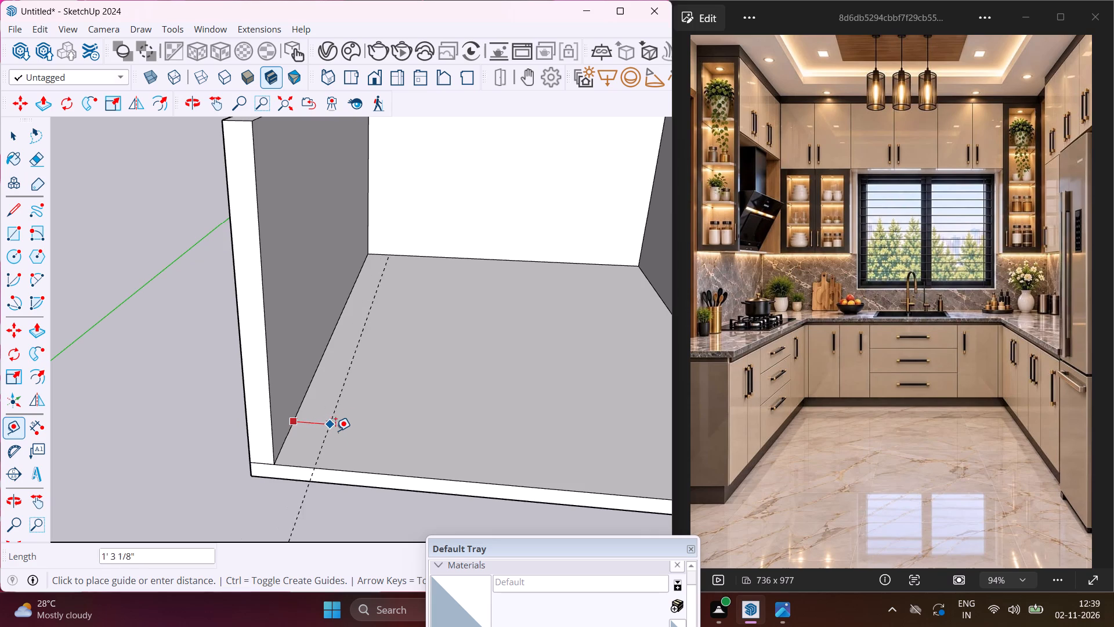
type("2'")
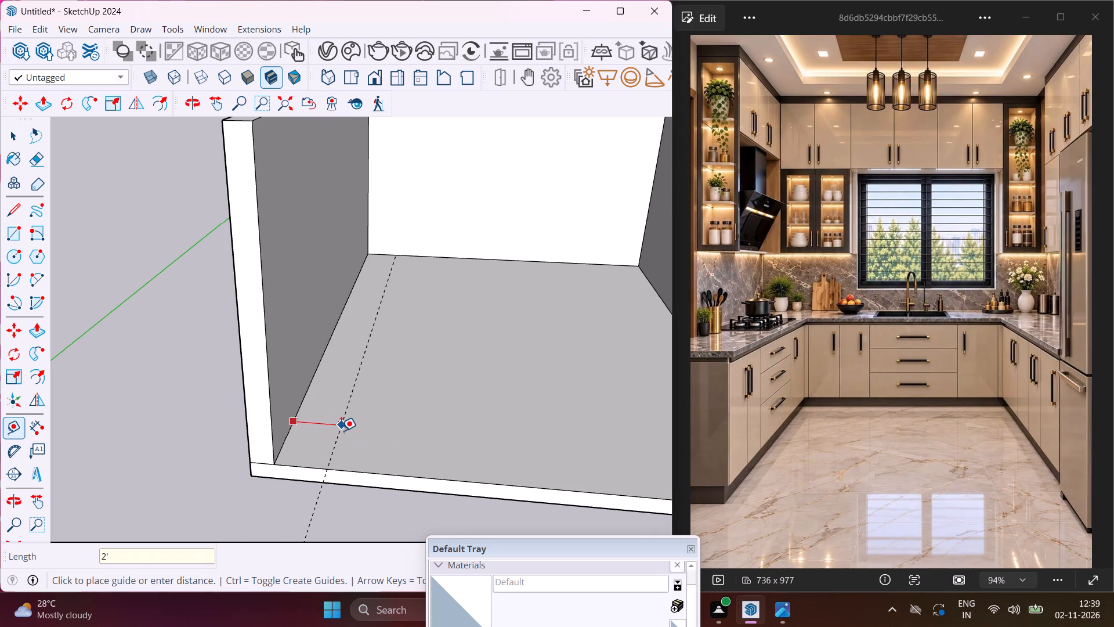
key("Return")
Place floor guides 2' inward from the bottom inner edges of the right side wall and the back wall.
scroll(273, 409, "down", 4)
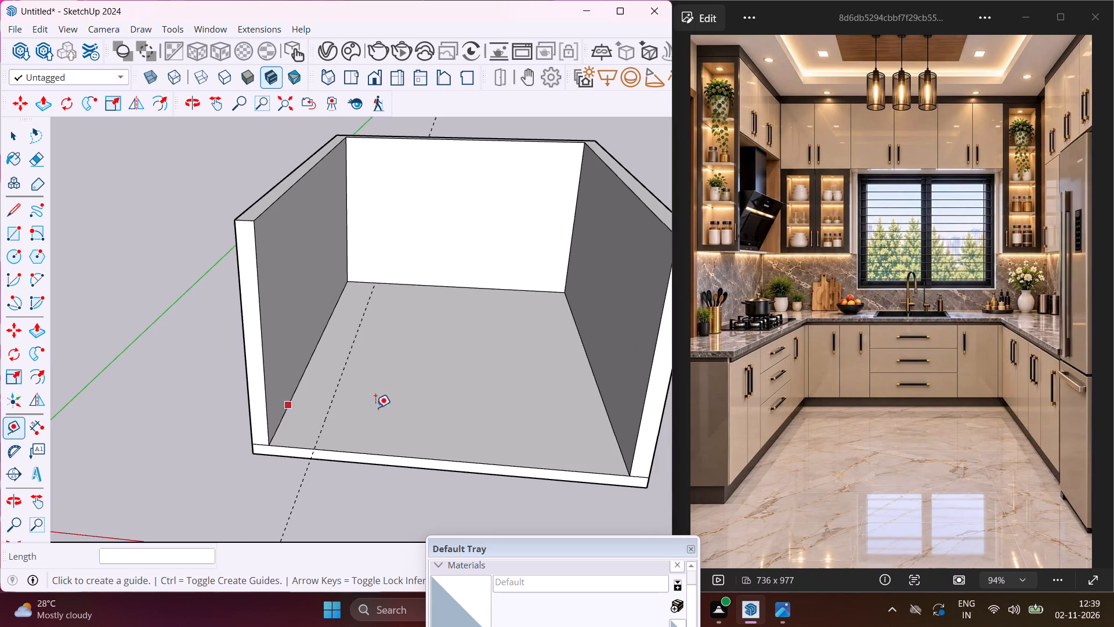
scroll(563, 457, "up", 1)
left_click(628, 455)
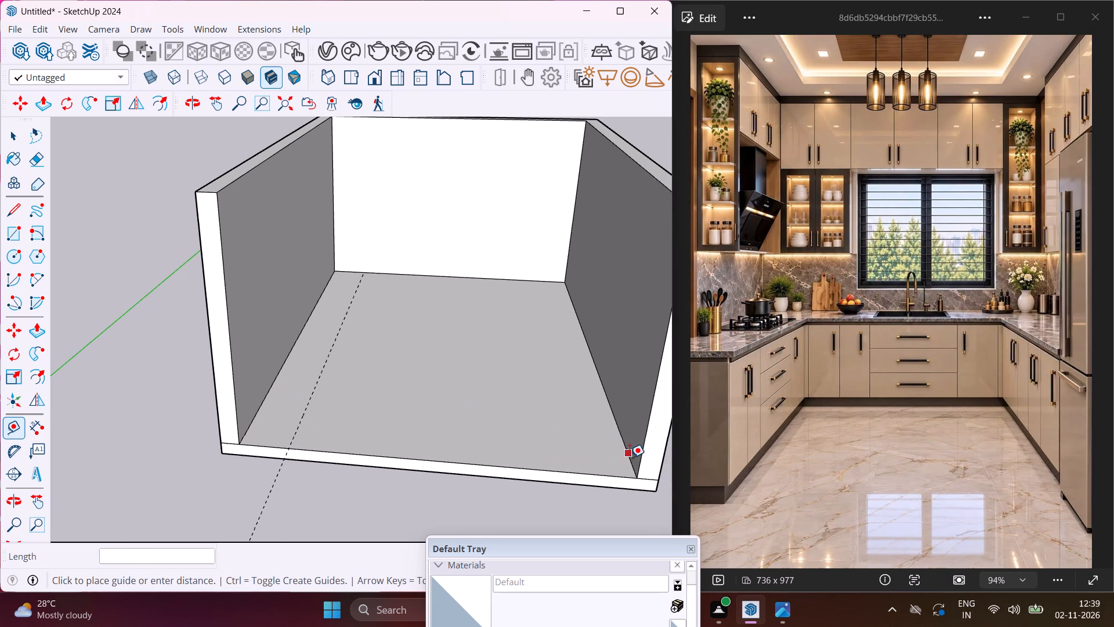
key("2")
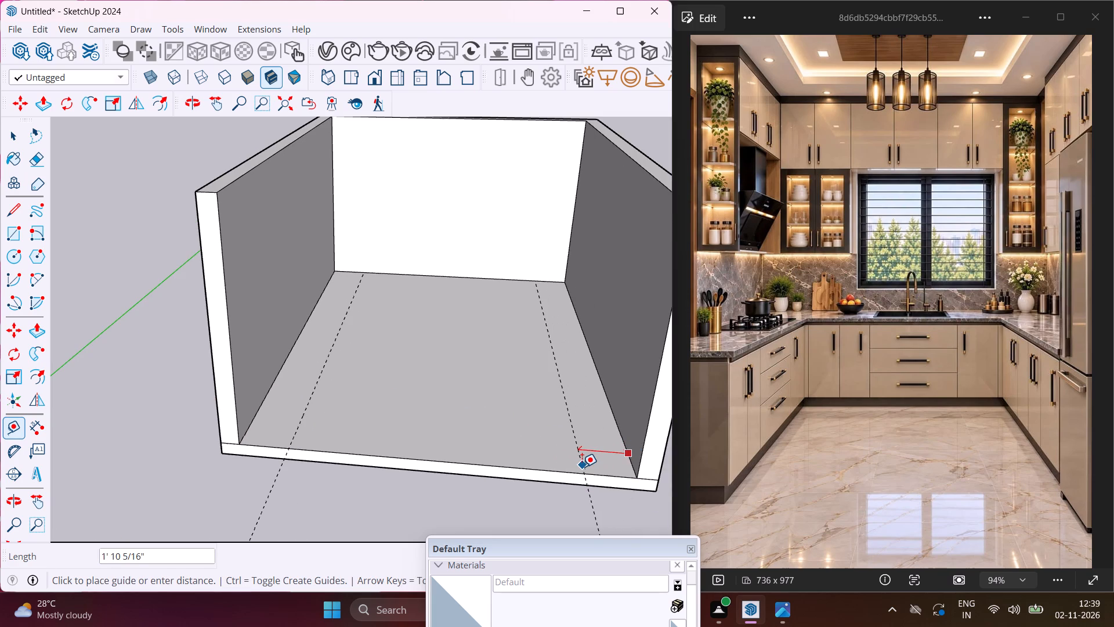
key("apostrophe")
key("Return")
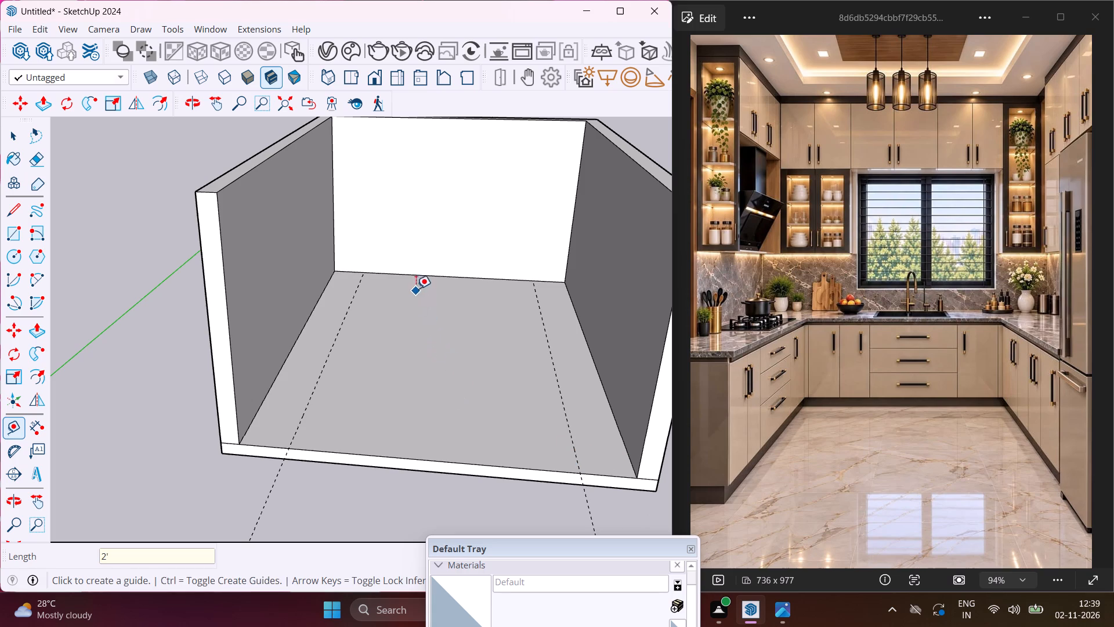
left_click(417, 273)
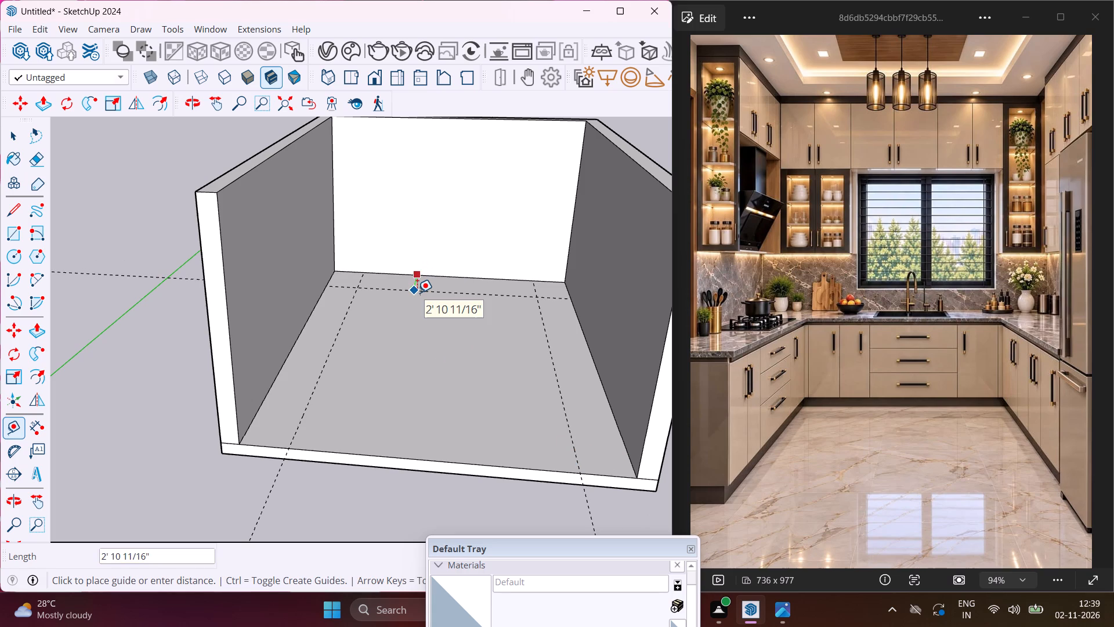
type("2'")
key("Return")
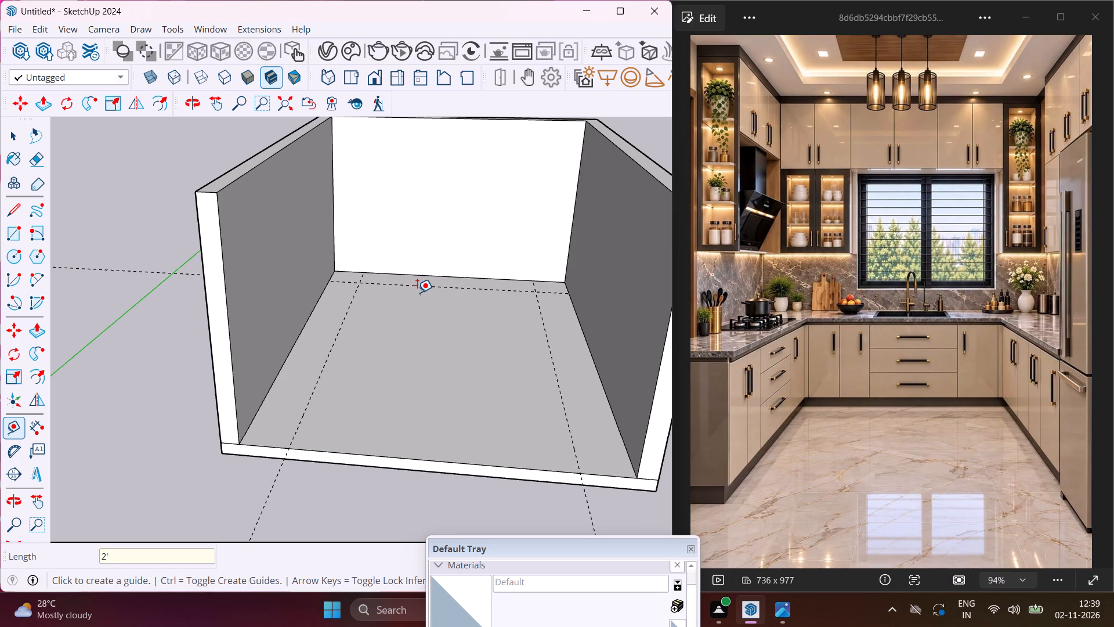
Place guides 3' above the floor on the inner faces of the left side wall and the back wall.
scroll(417, 293, "down", 2)
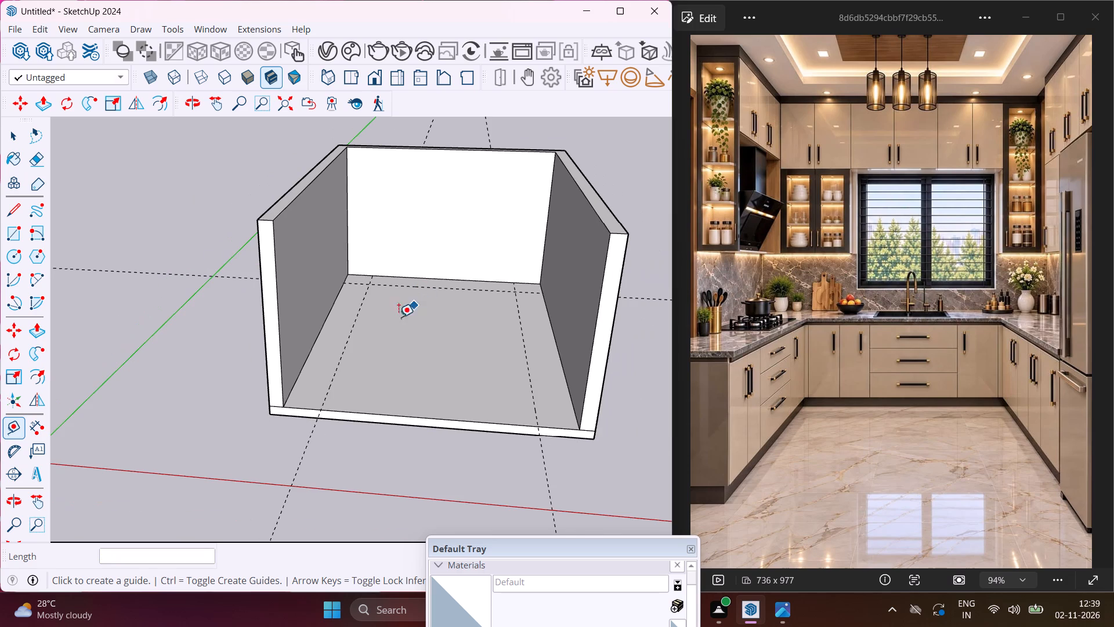
middle_click_drag(379, 326, 345, 312)
scroll(305, 336, "up", 3)
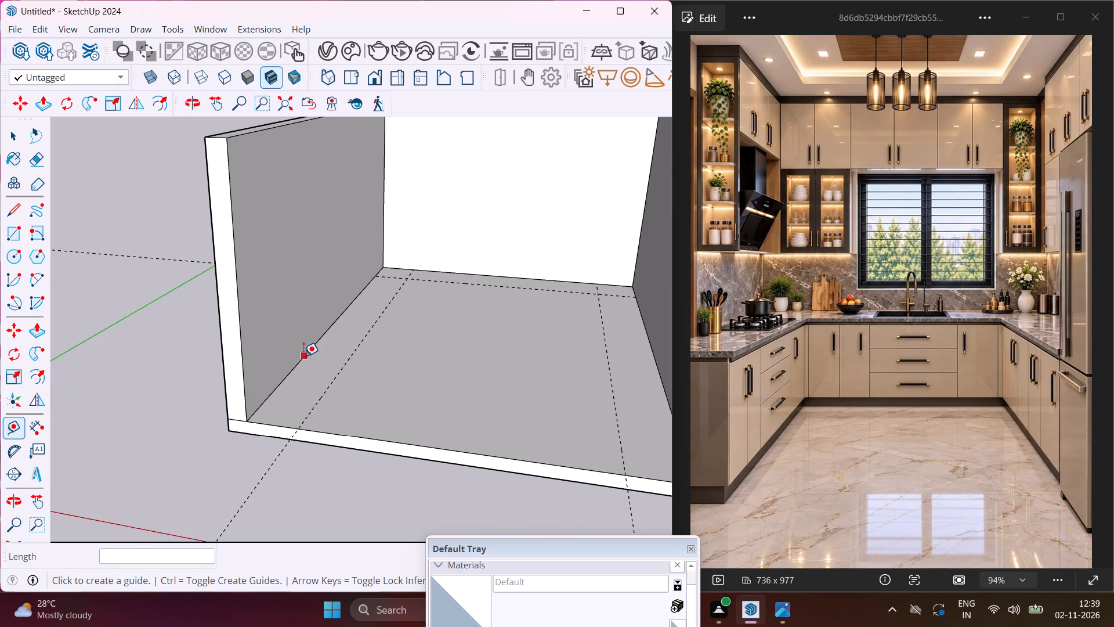
left_click(303, 356)
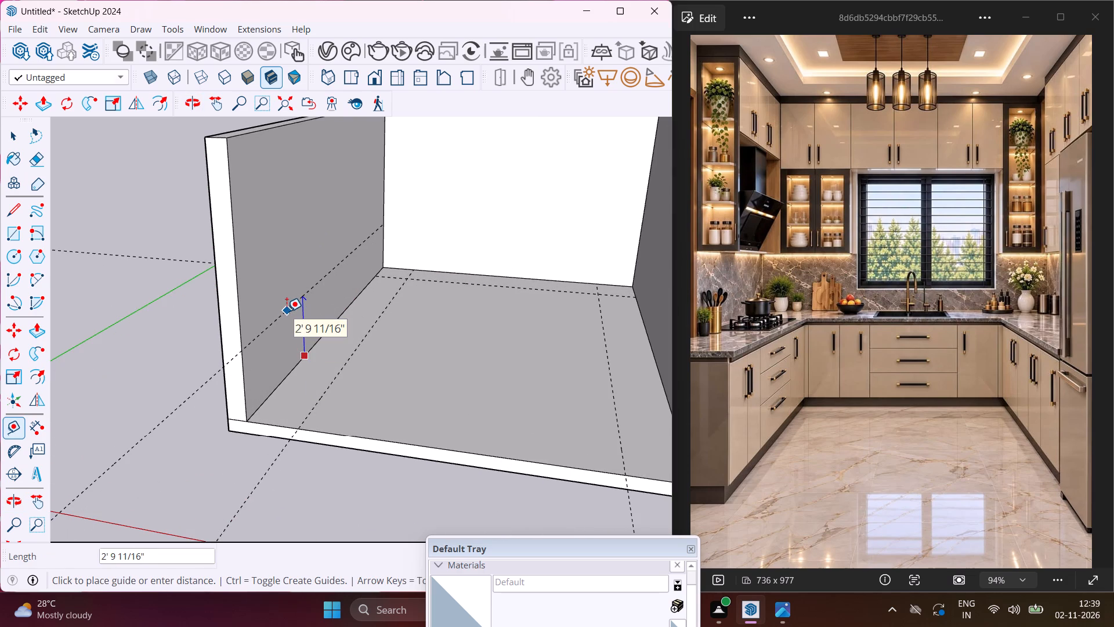
type("3'")
key("Return")
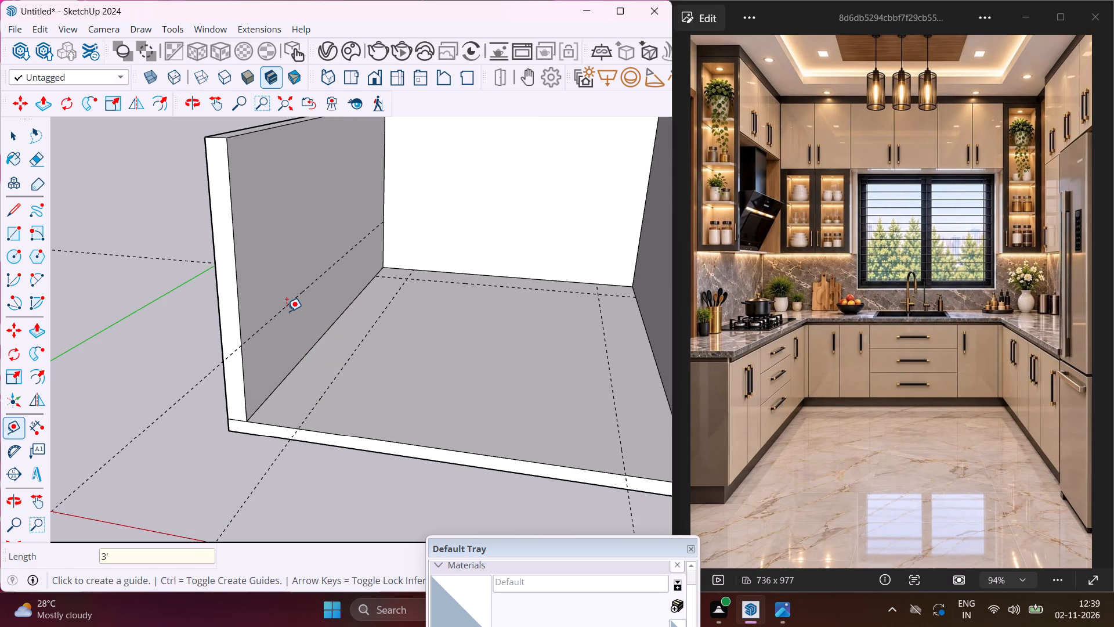
left_click(482, 273)
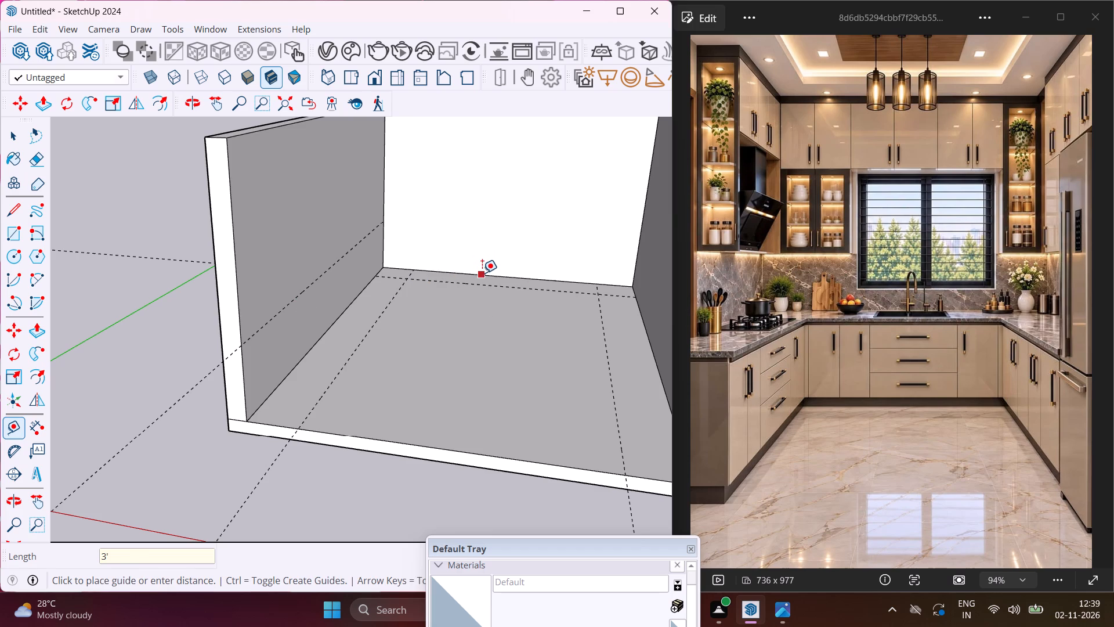
type("3'")
key("Return")
Place a guide 3' above the floor on the inner face of the right side wall.
scroll(480, 218, "down", 2)
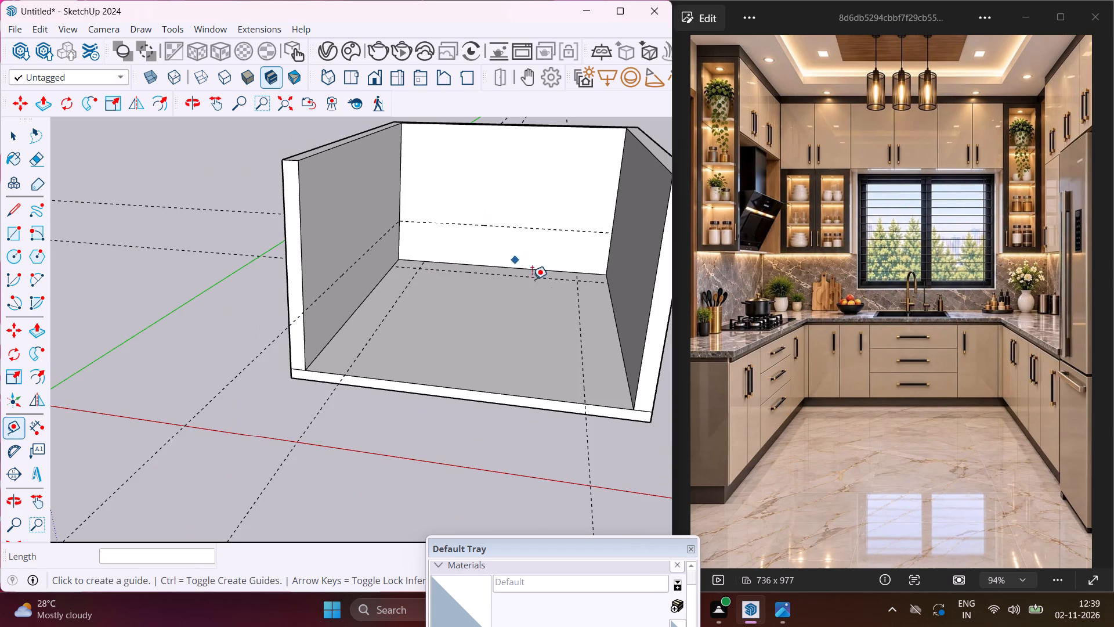
middle_click_drag(619, 337, 654, 347)
scroll(632, 344, "up", 2)
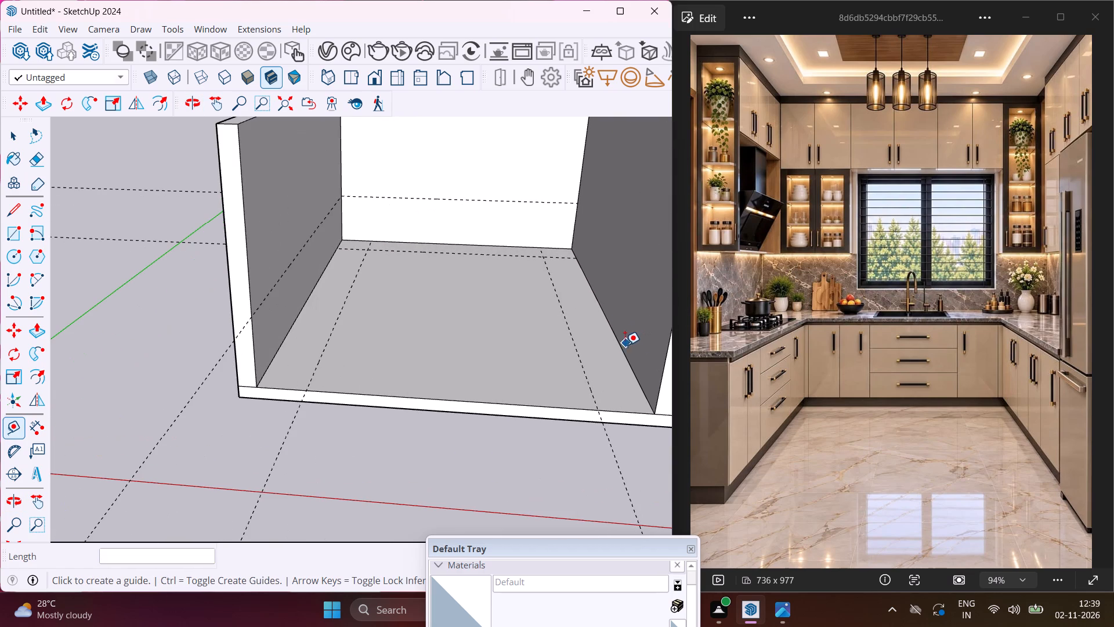
left_click(624, 345)
type("3'")
key("Return")
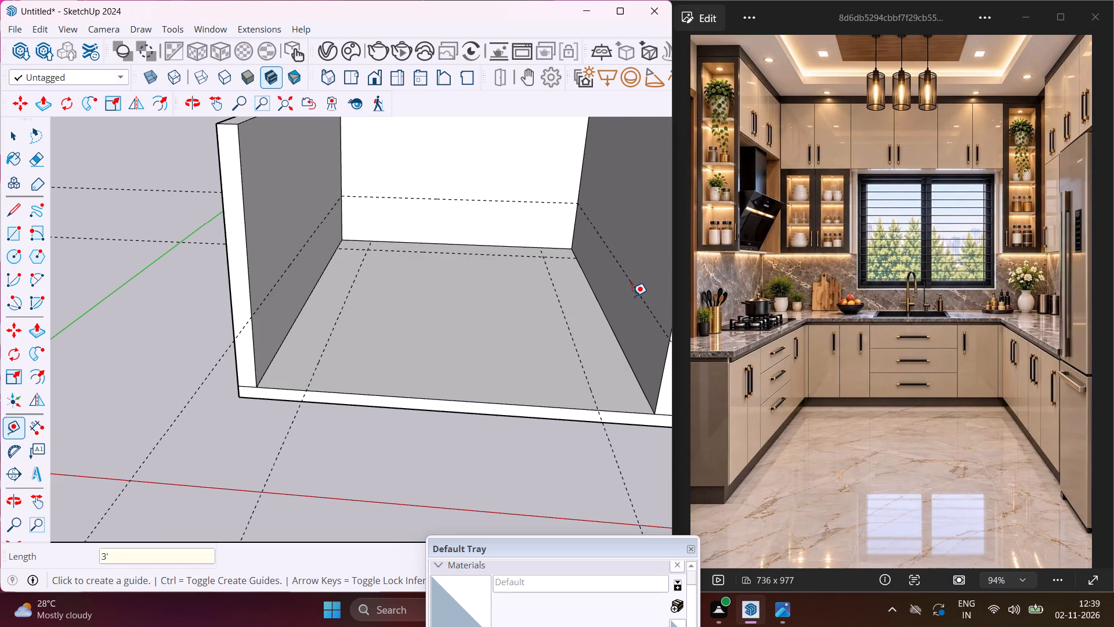
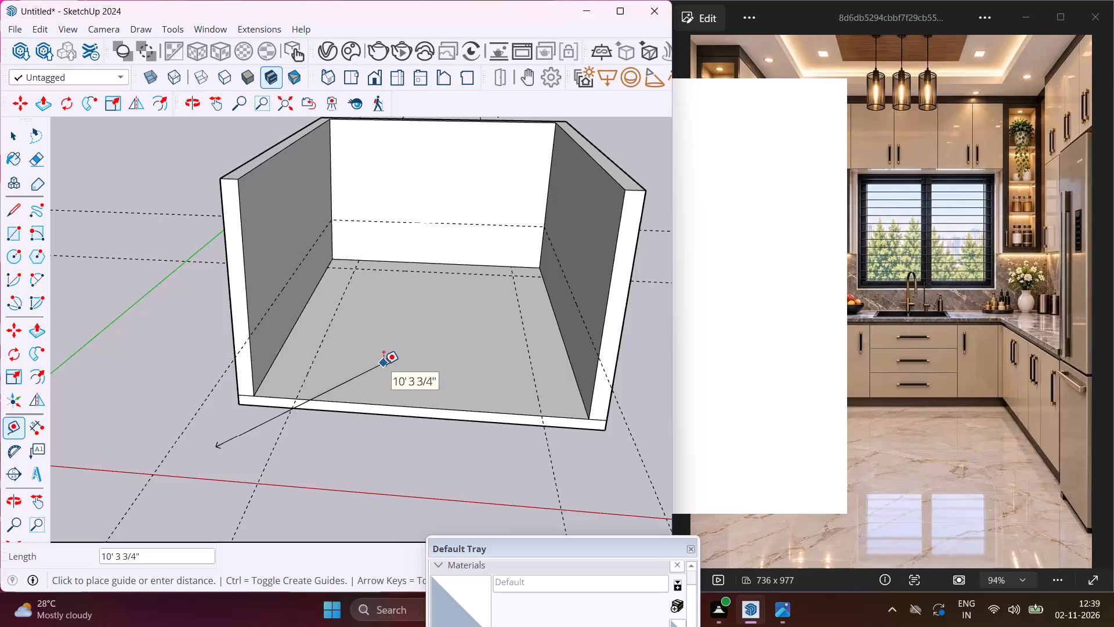
Place a Tape Measure guide 2' above the existing 3'-high guide on the left side wall's inner face.
key("Escape")
key("space")
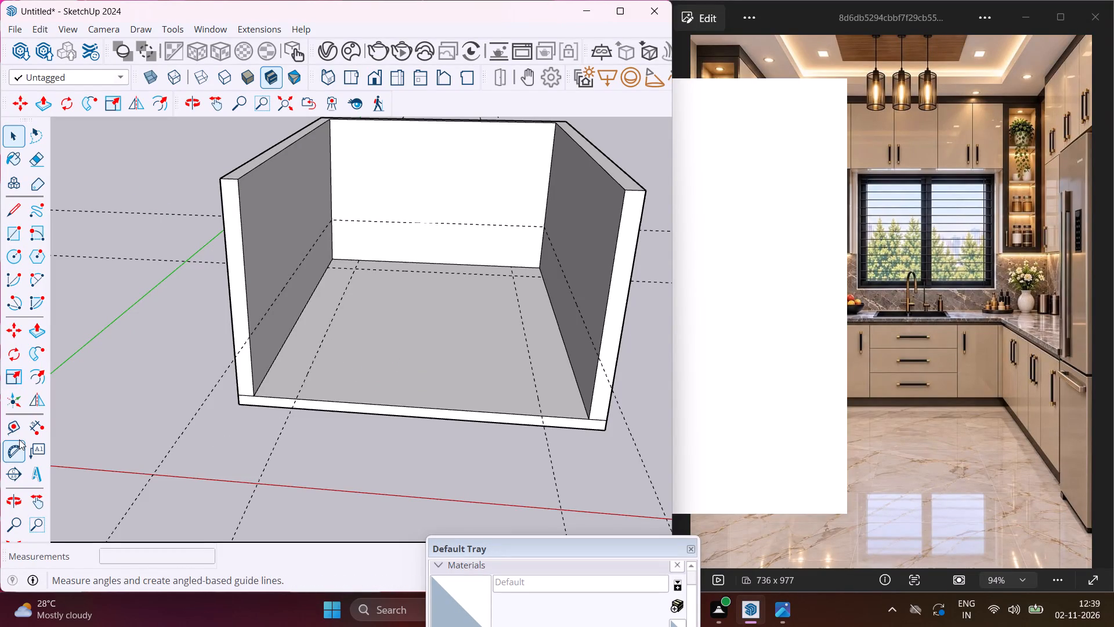
left_click(15, 424)
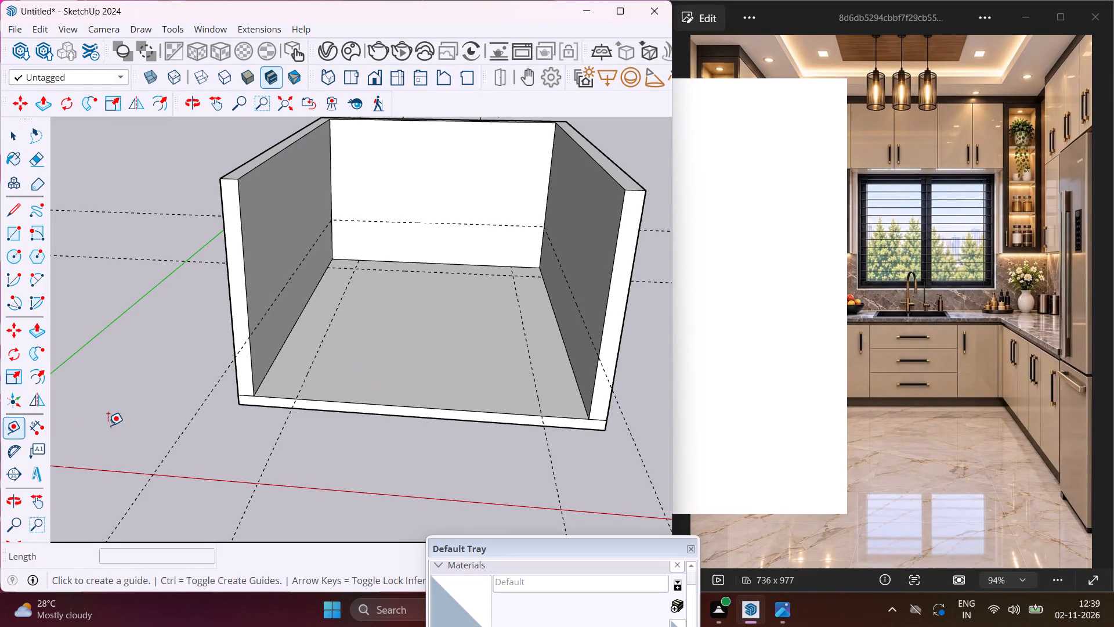
scroll(207, 427, "down", 1)
middle_click_drag(207, 427, 183, 408)
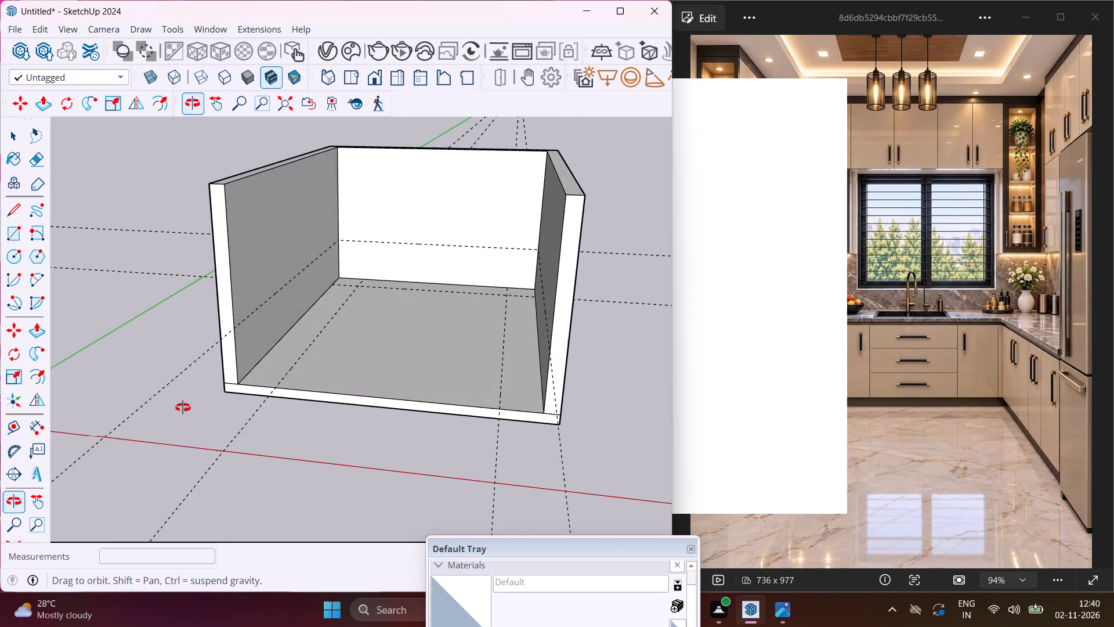
middle_click_drag(183, 408, 167, 400)
scroll(244, 189, "up", 4)
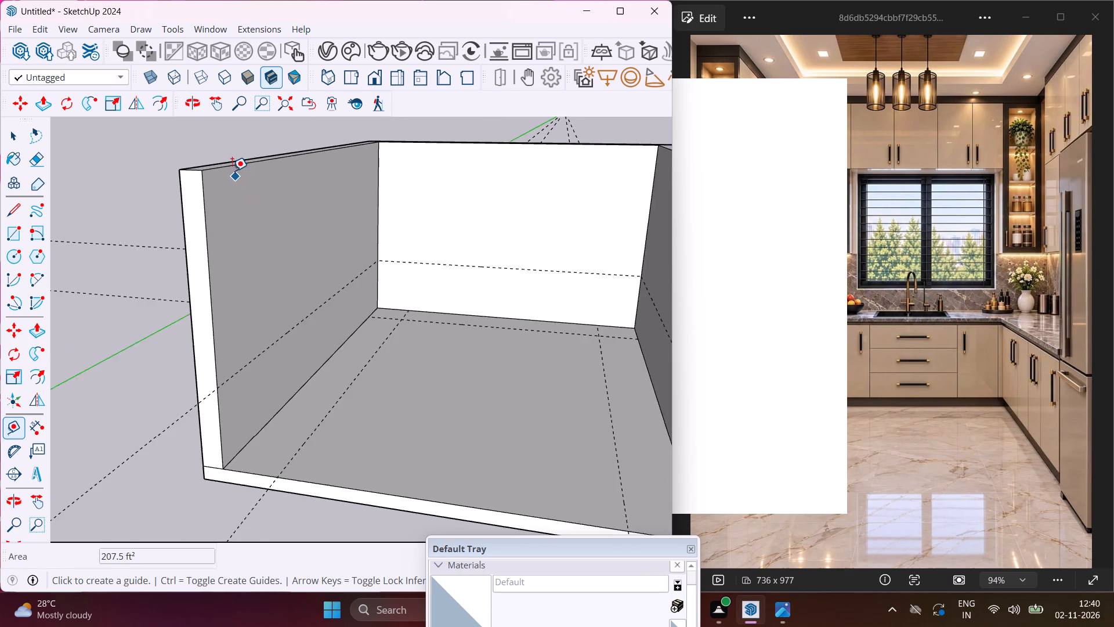
scroll(232, 170, "up", 2)
left_click(232, 170)
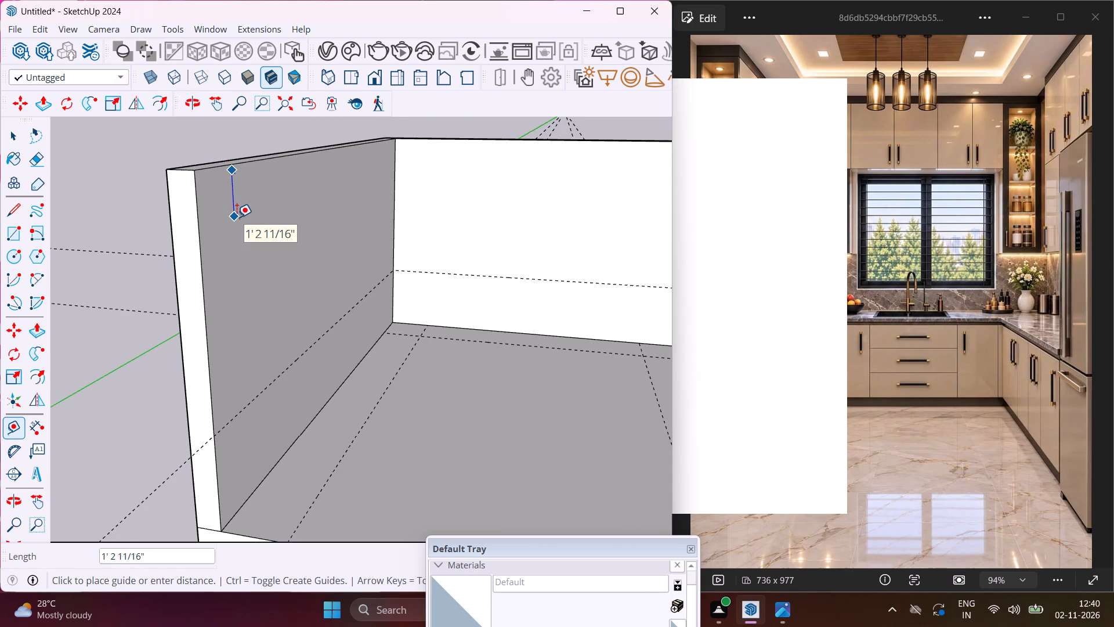
key("Escape")
left_click(279, 380)
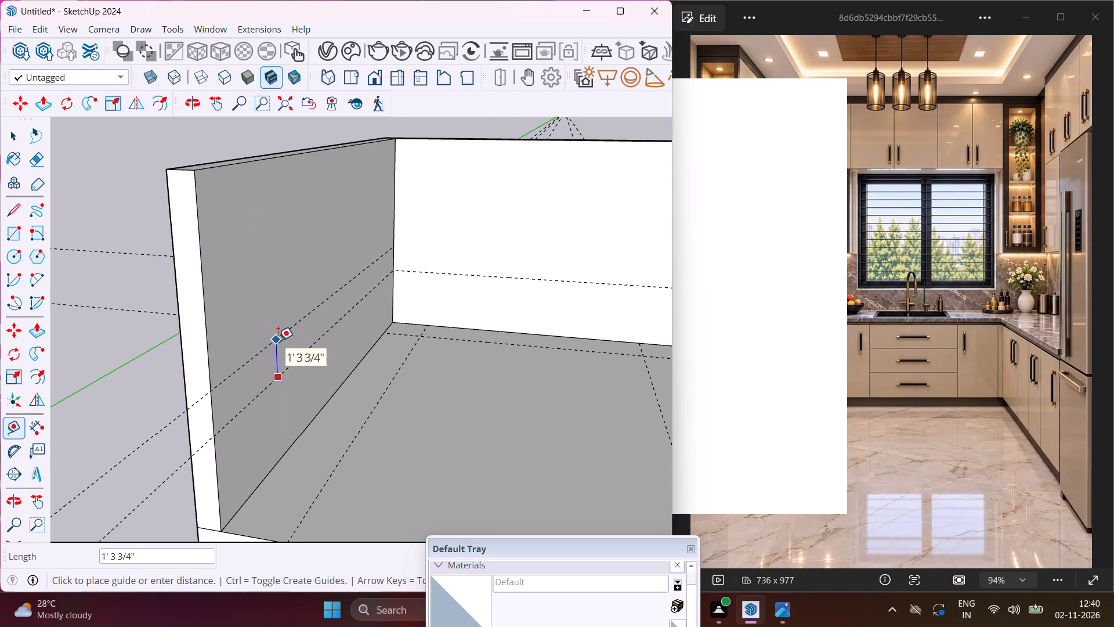
type("2'")
key("Return")
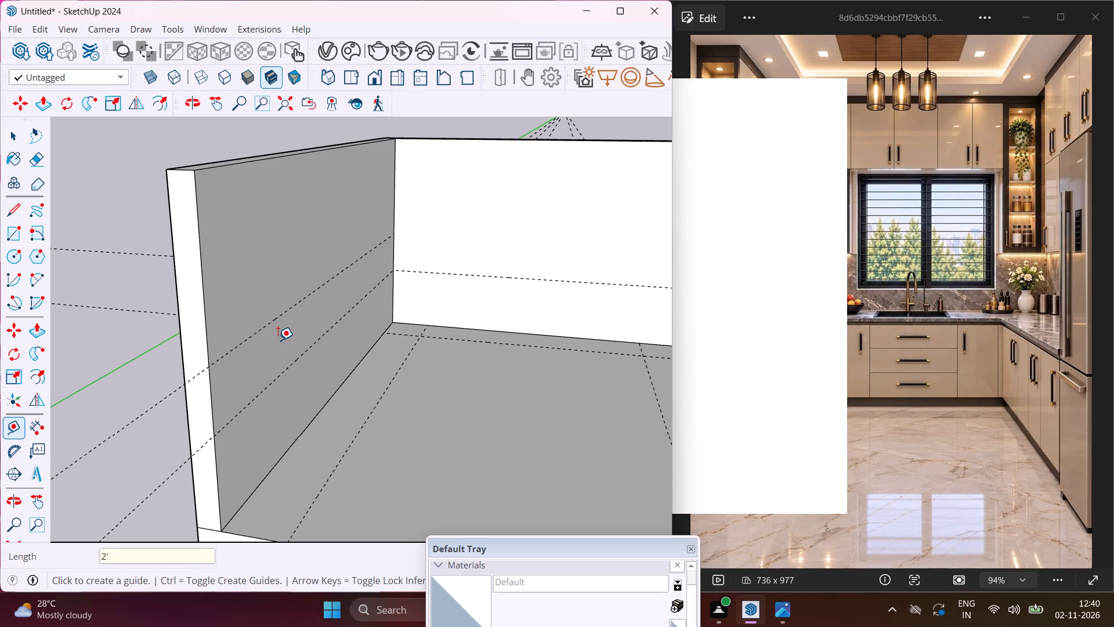
Place guides 2' above the 3'-high guides on the inner faces of the right side wall and the back wall.
scroll(278, 340, "down", 3)
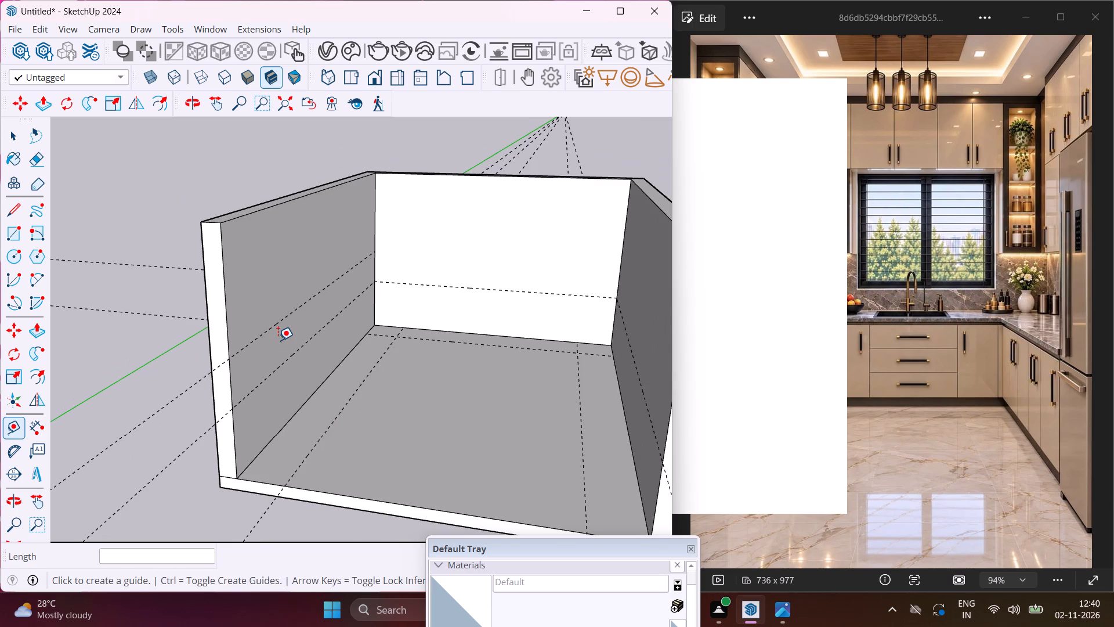
scroll(308, 341, "down", 1)
middle_click_drag(348, 352, 426, 362)
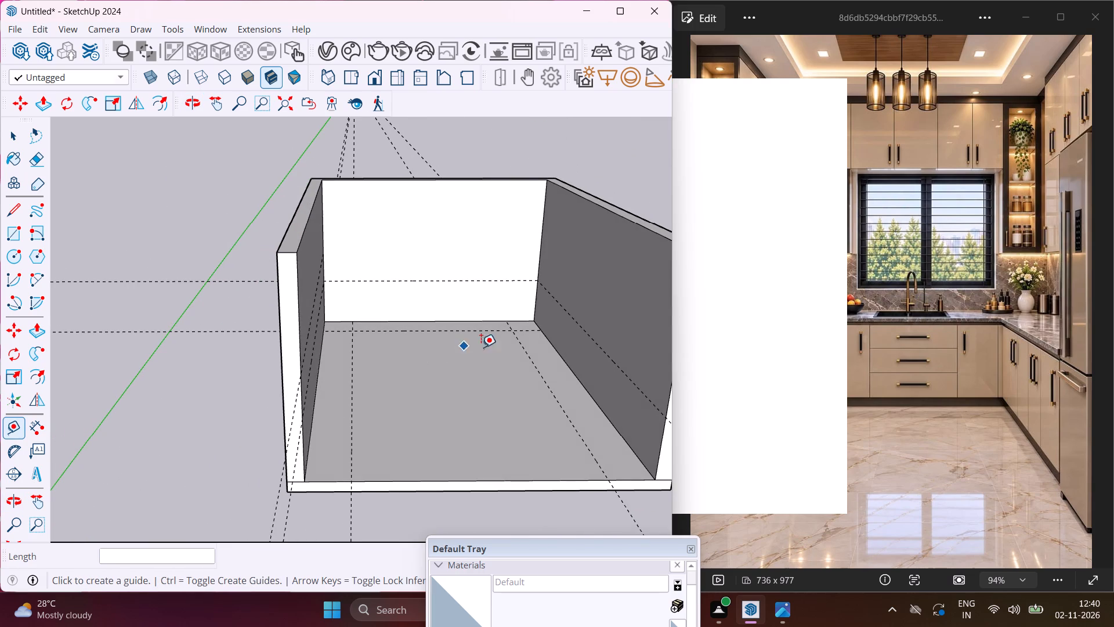
scroll(600, 362, "up", 3)
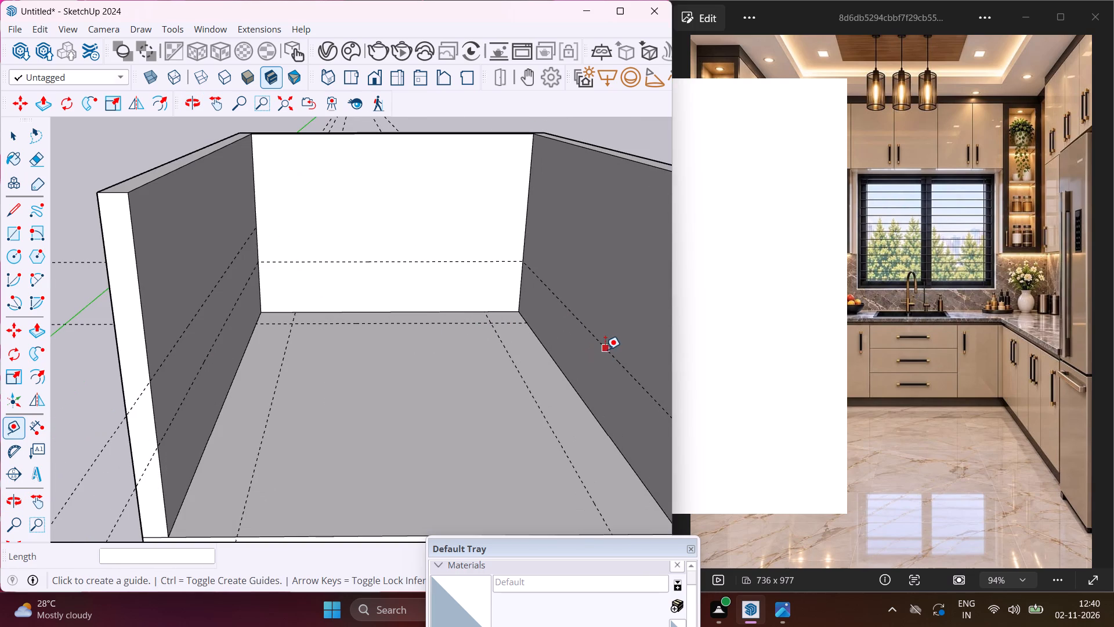
left_click(605, 349)
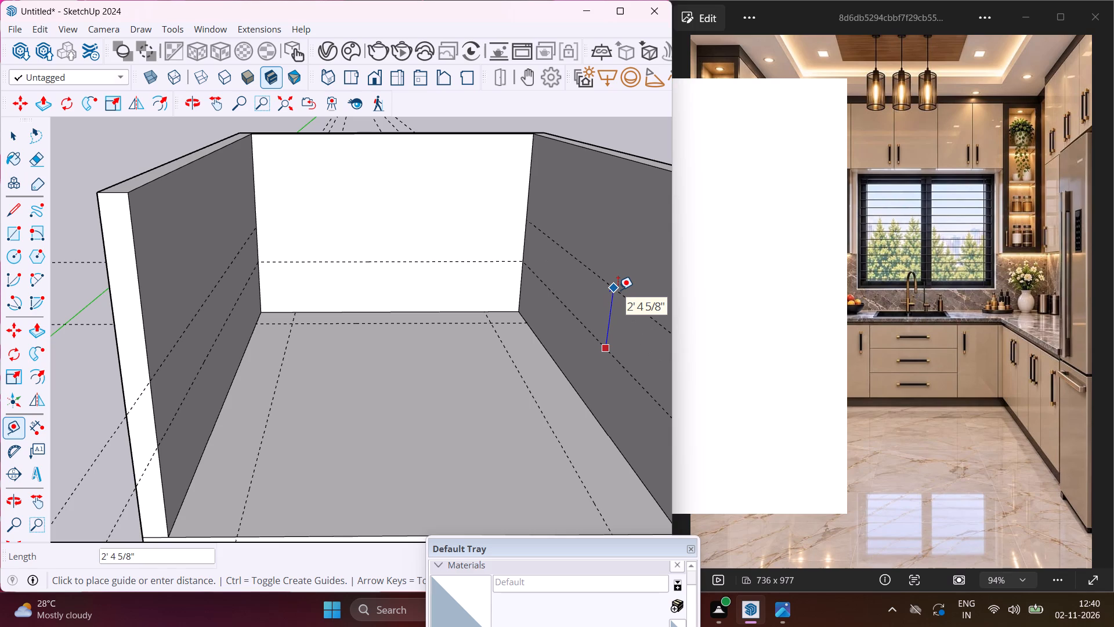
type("2'")
key("Return")
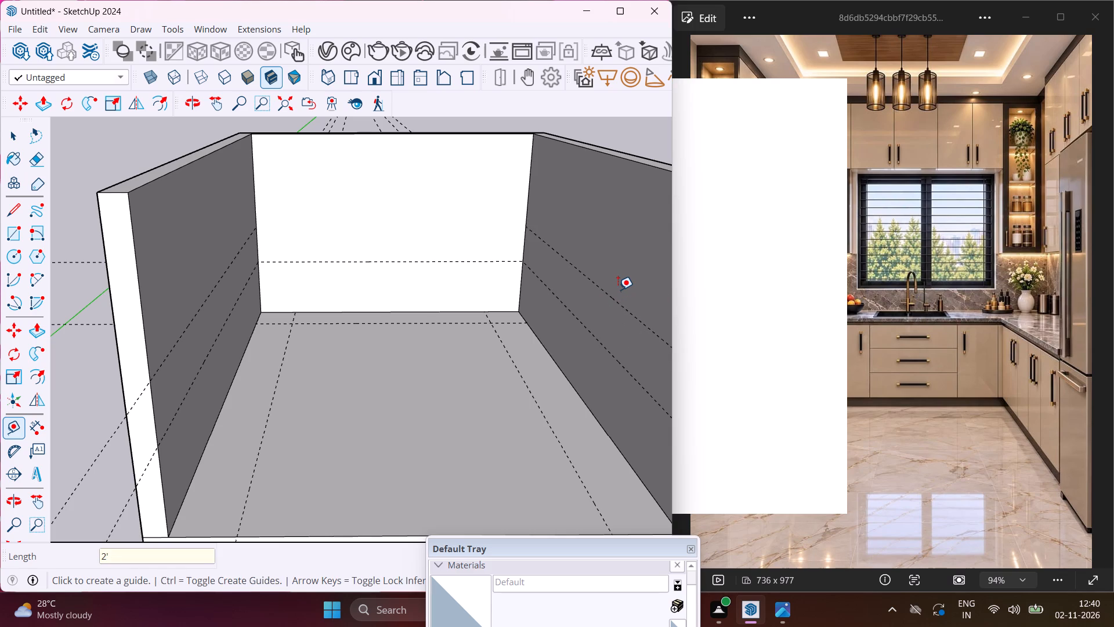
scroll(494, 248, "up", 3)
left_click(509, 265)
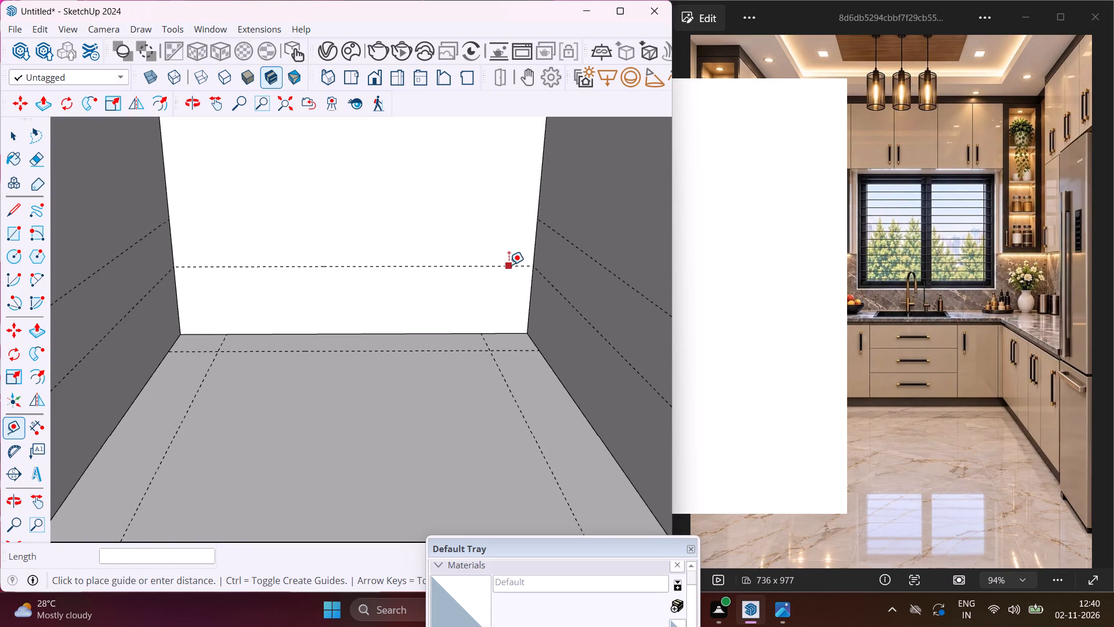
type("2'")
key("Return")
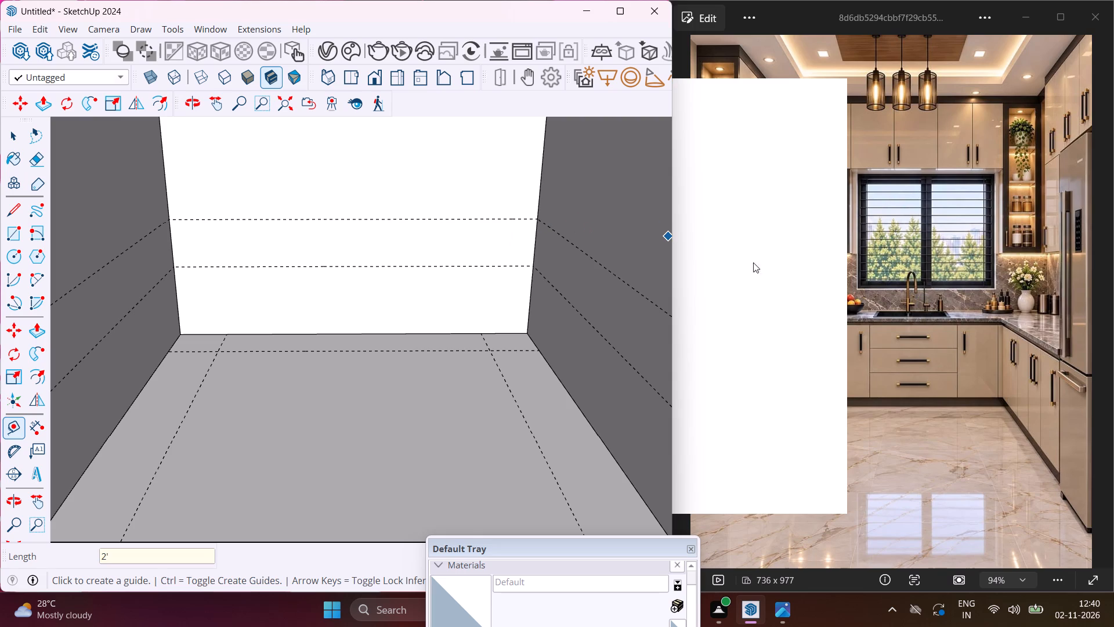
Bring the kitchen reference picture in the photo viewer to the front to consult it.
left_click(901, 307)
Place a guide 3' above the upper guide on the left side wall's inner face.
scroll(271, 278, "down", 3)
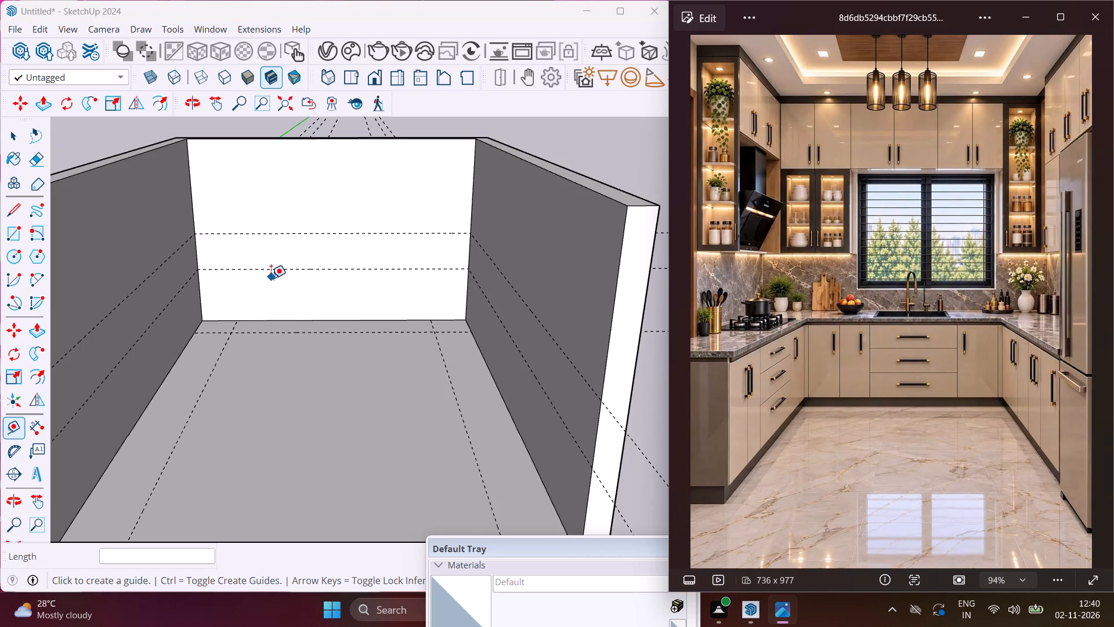
scroll(262, 265, "down", 3)
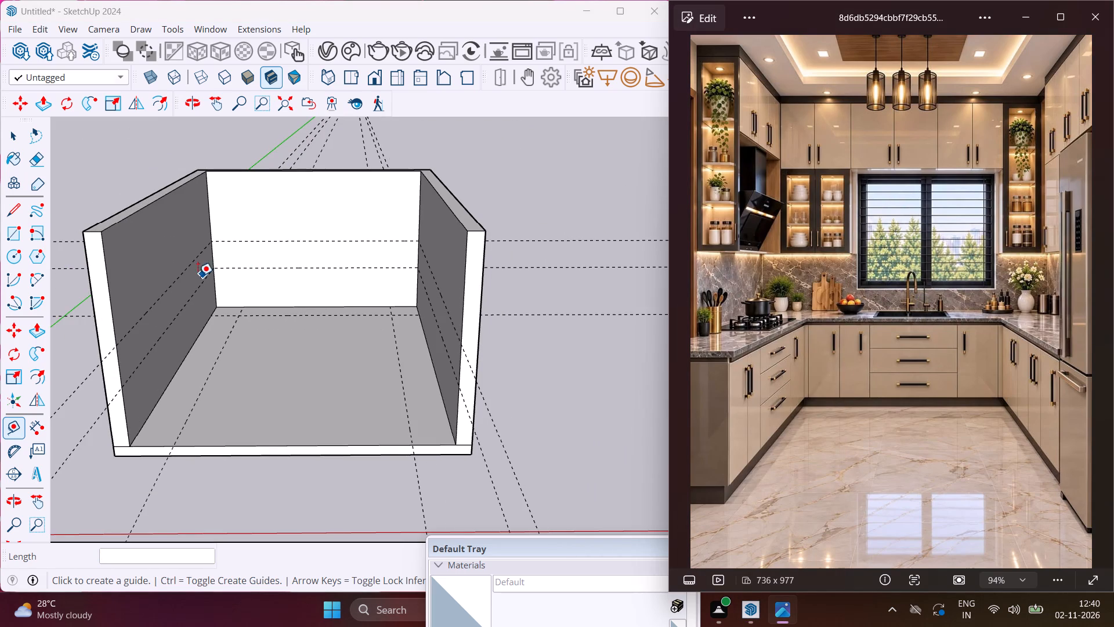
scroll(169, 283, "up", 3)
middle_click_drag(169, 283, 189, 281)
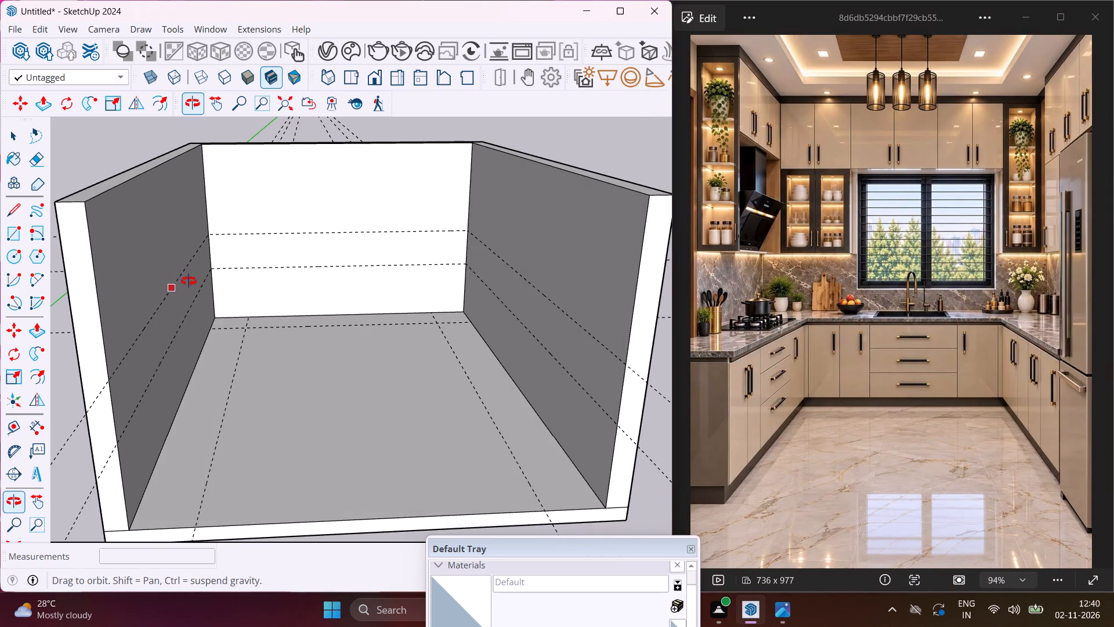
middle_click_drag(189, 281, 140, 279)
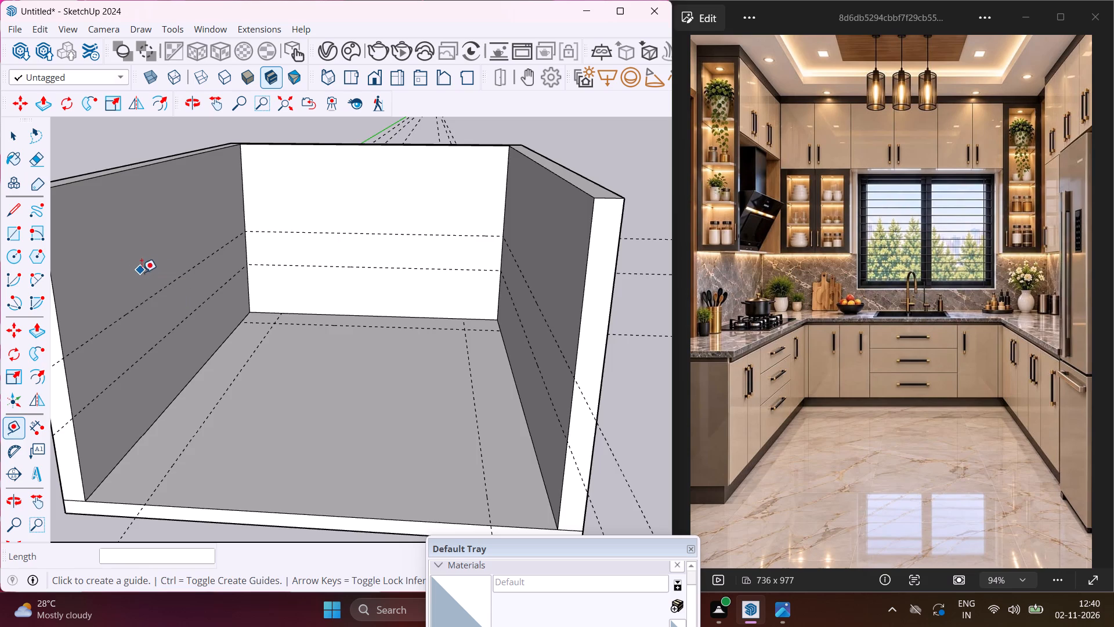
middle_click_drag(160, 278, 185, 280)
left_click(155, 301)
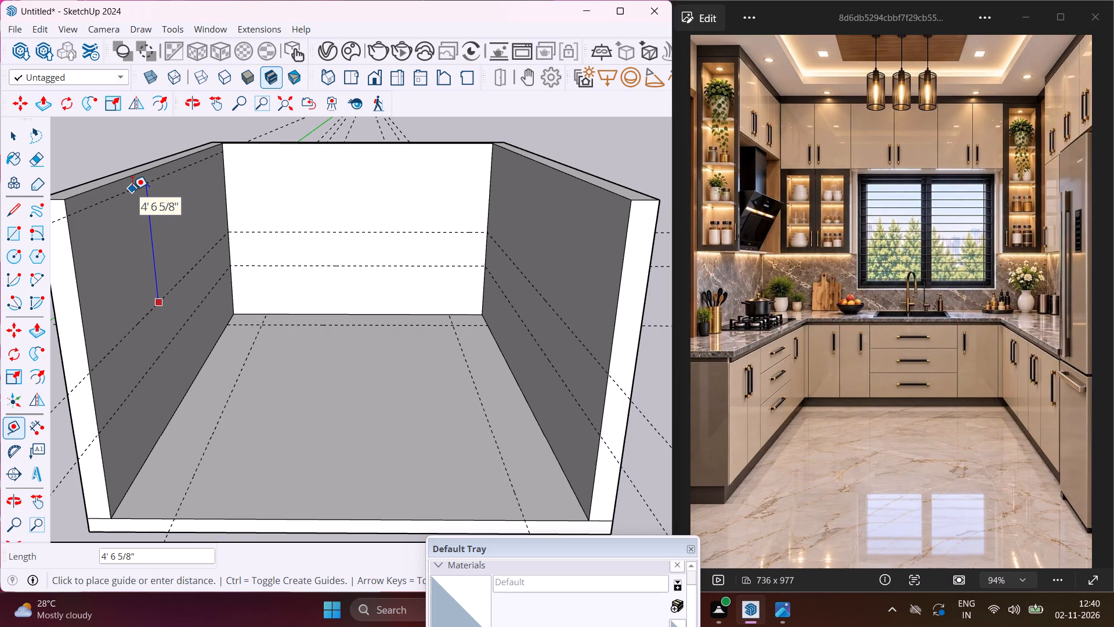
type("3'")
key("Return")
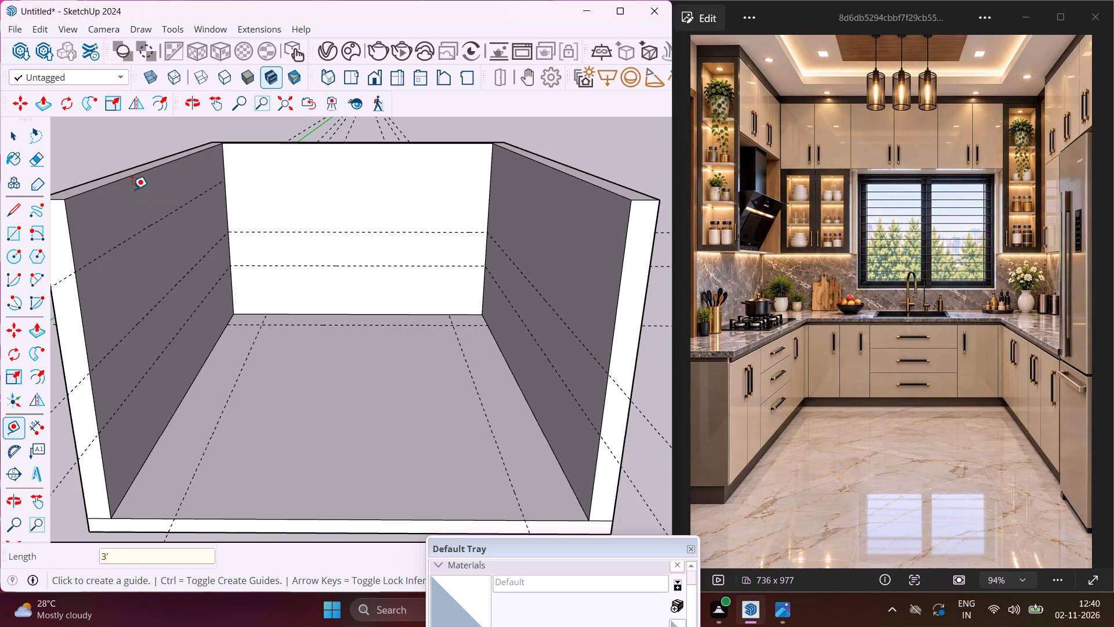
Place guides 3' above the upper guides on the inner faces of the back wall and the right side wall.
scroll(298, 229, "up", 3)
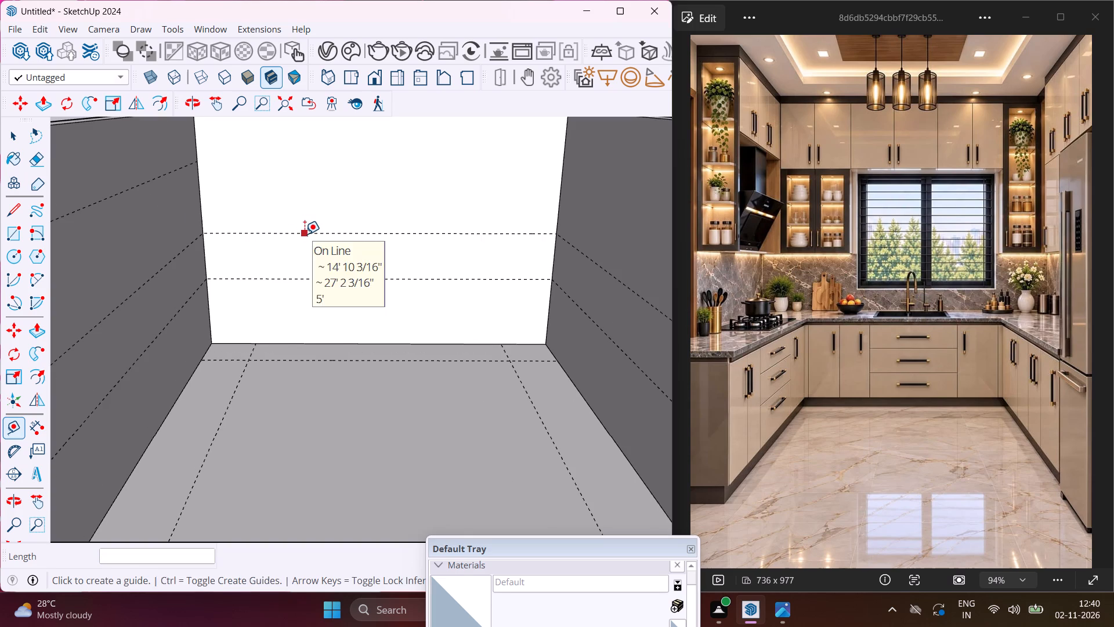
left_click(305, 234)
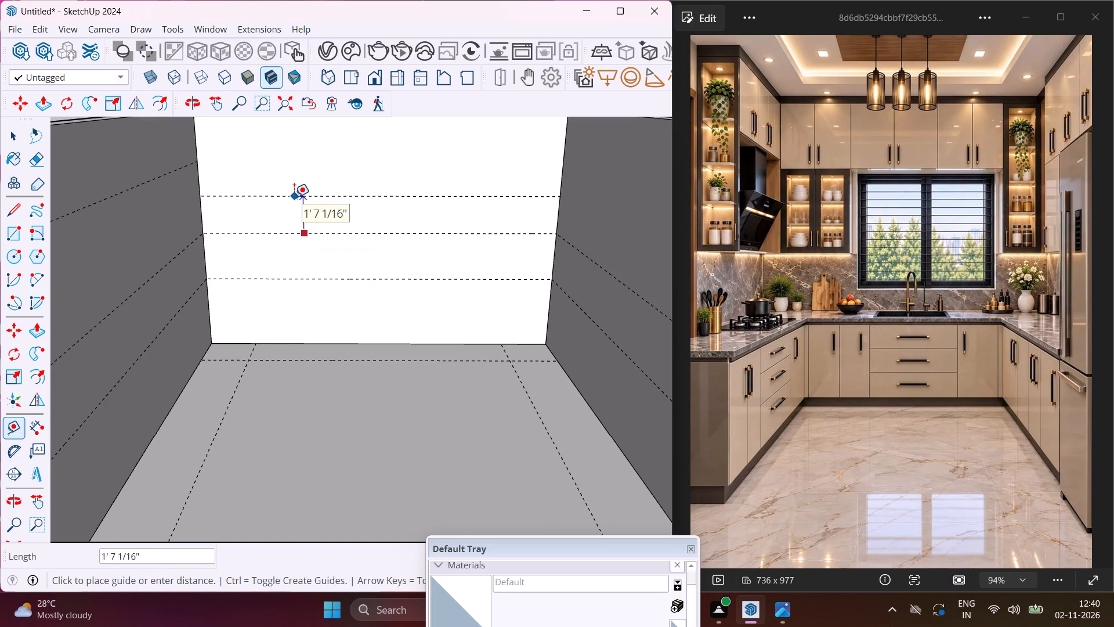
type("3'")
key("Return")
scroll(294, 197, "down", 1)
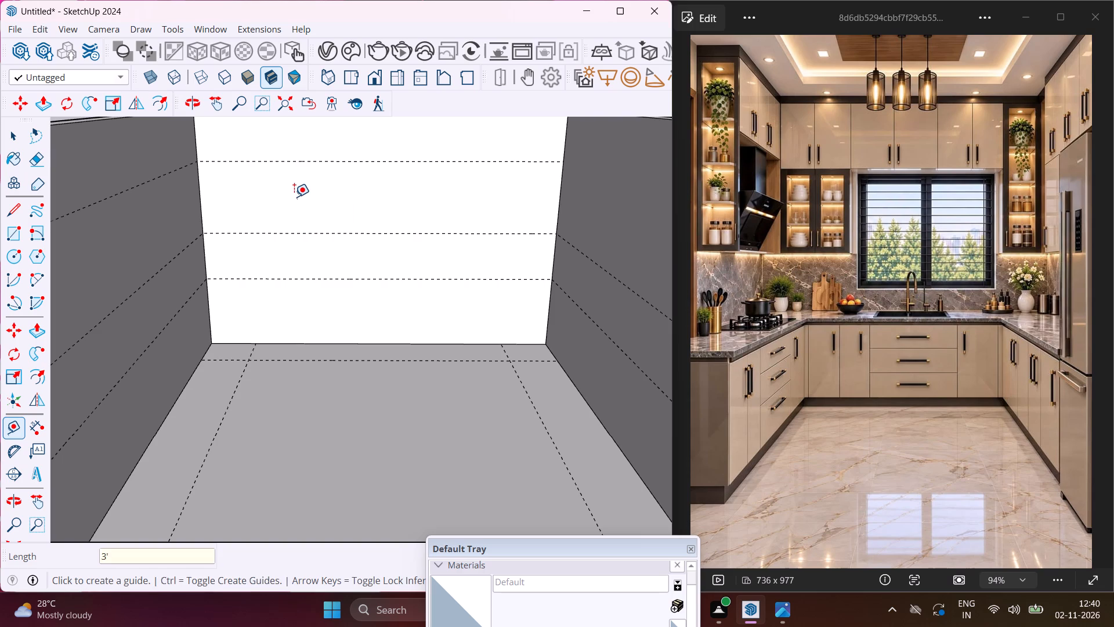
scroll(294, 197, "down", 3)
middle_click_drag(360, 209, 443, 233)
scroll(479, 233, "up", 3)
left_click(483, 239)
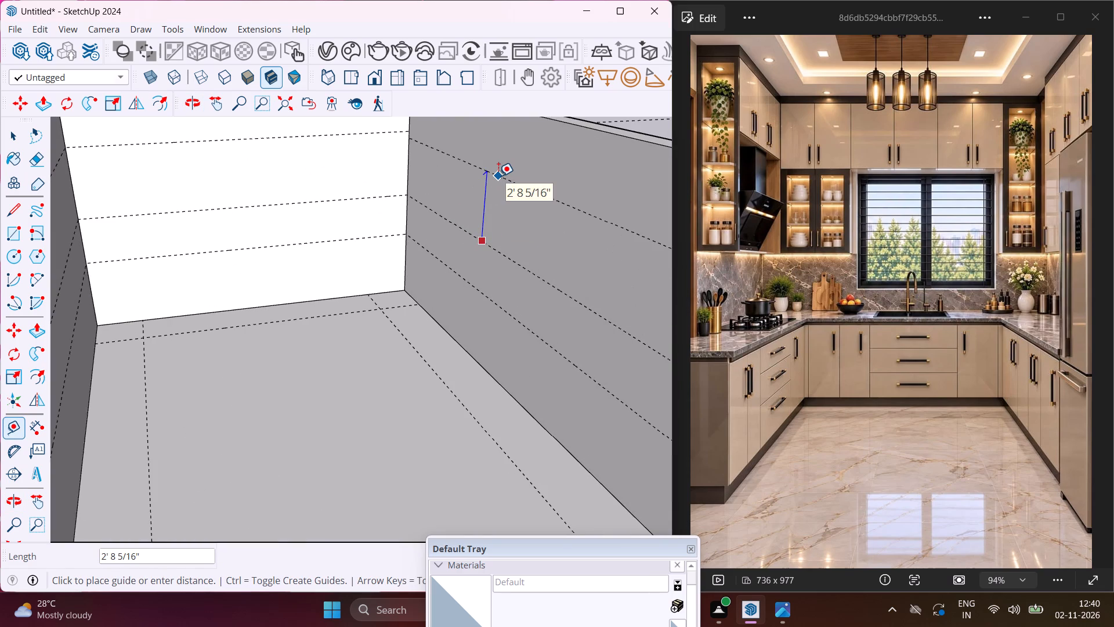
type("3'")
key("Return")
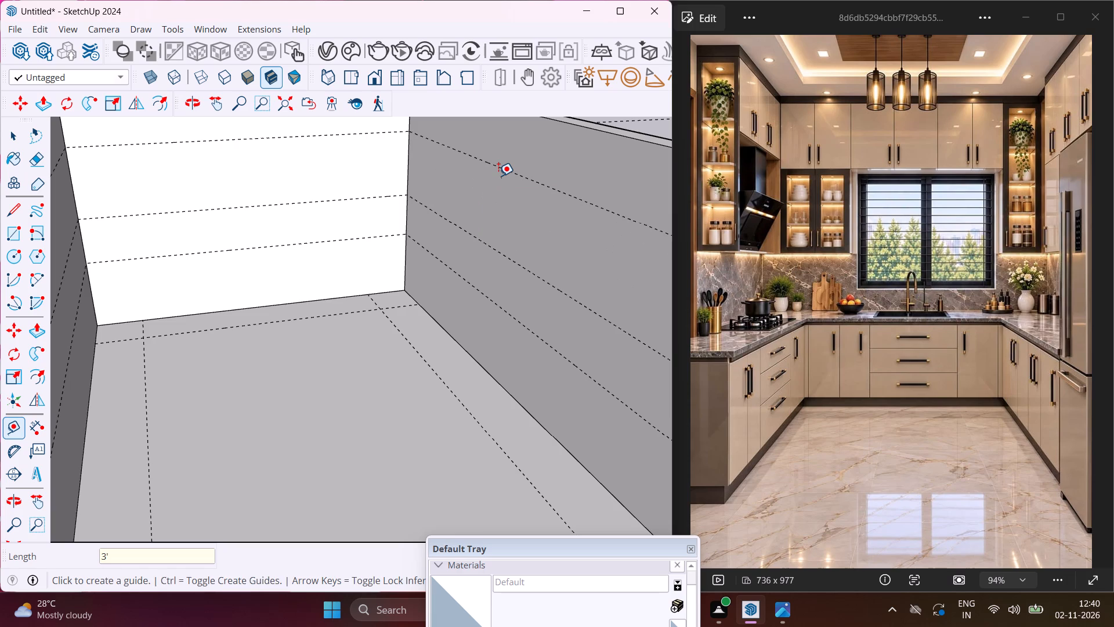
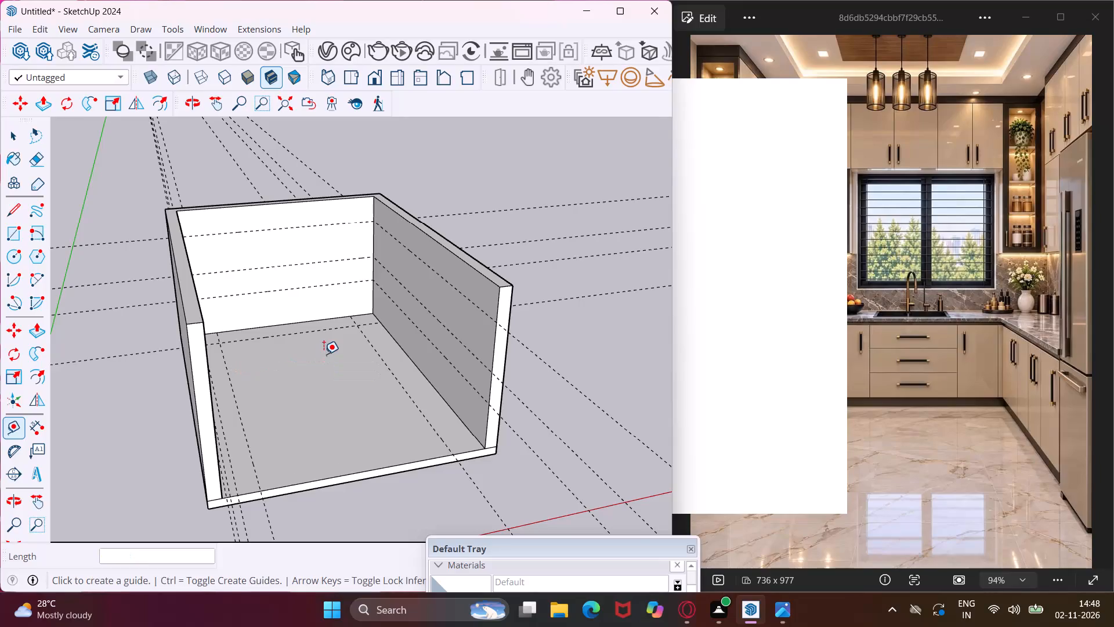
Reopen the kitchen reference picture from the elevation folder in Downloads beside the model and close the file browser.
middle_click_drag(324, 354, 263, 282)
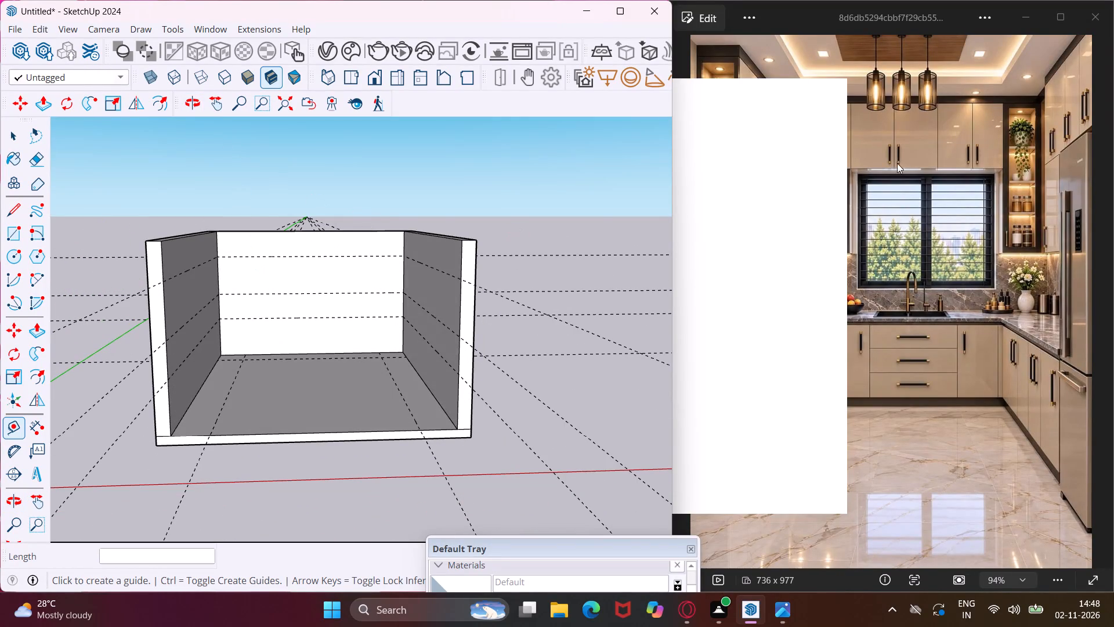
left_click(929, 172)
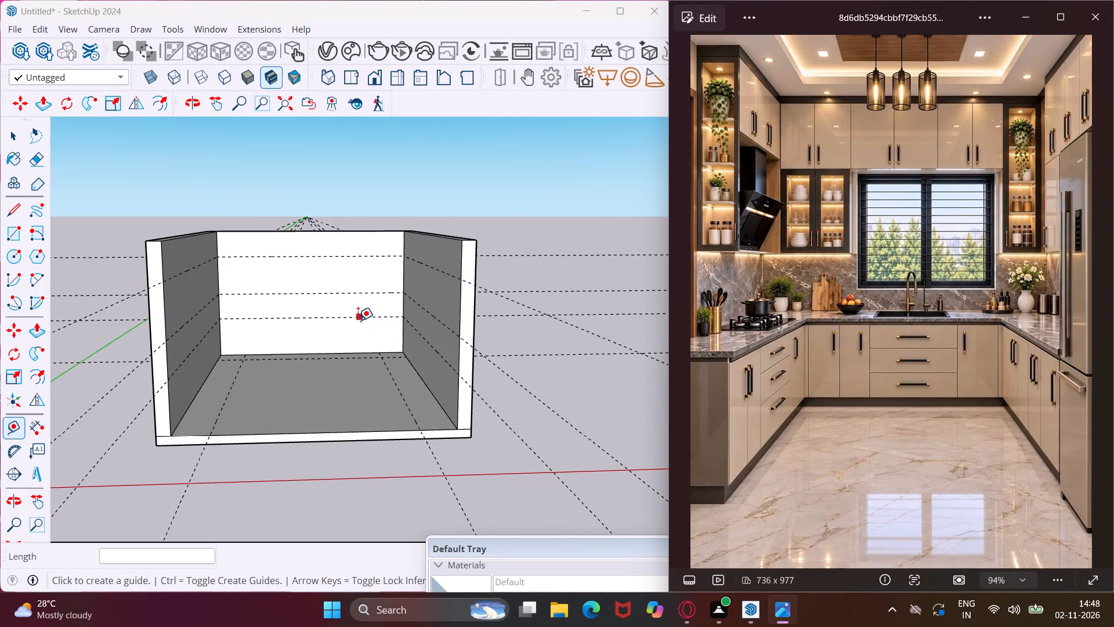
key("Escape")
key("space")
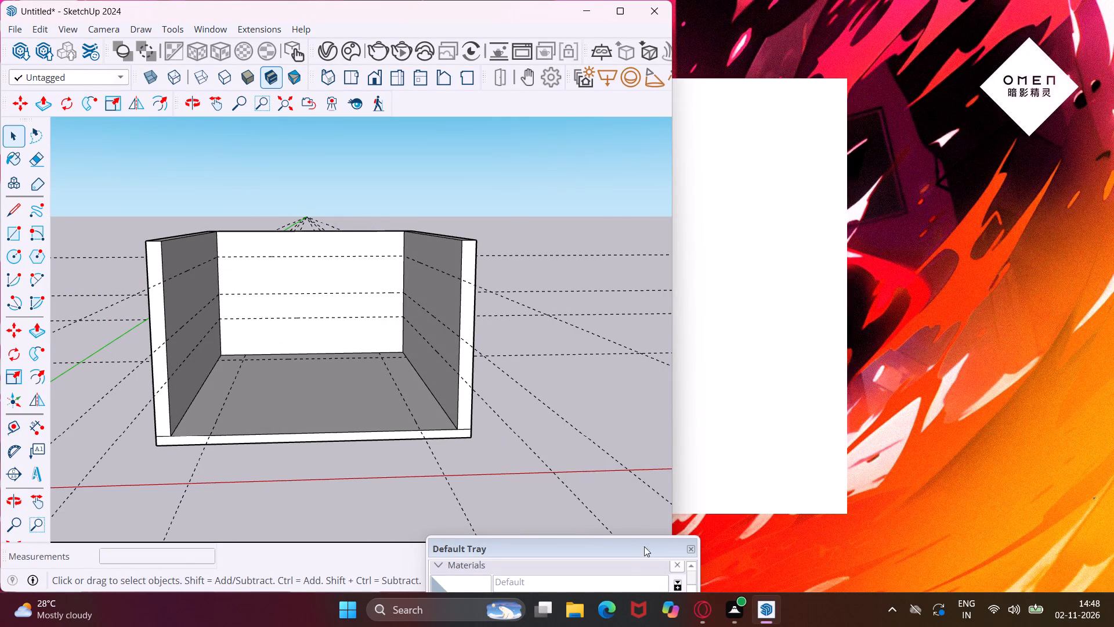
left_click(565, 620)
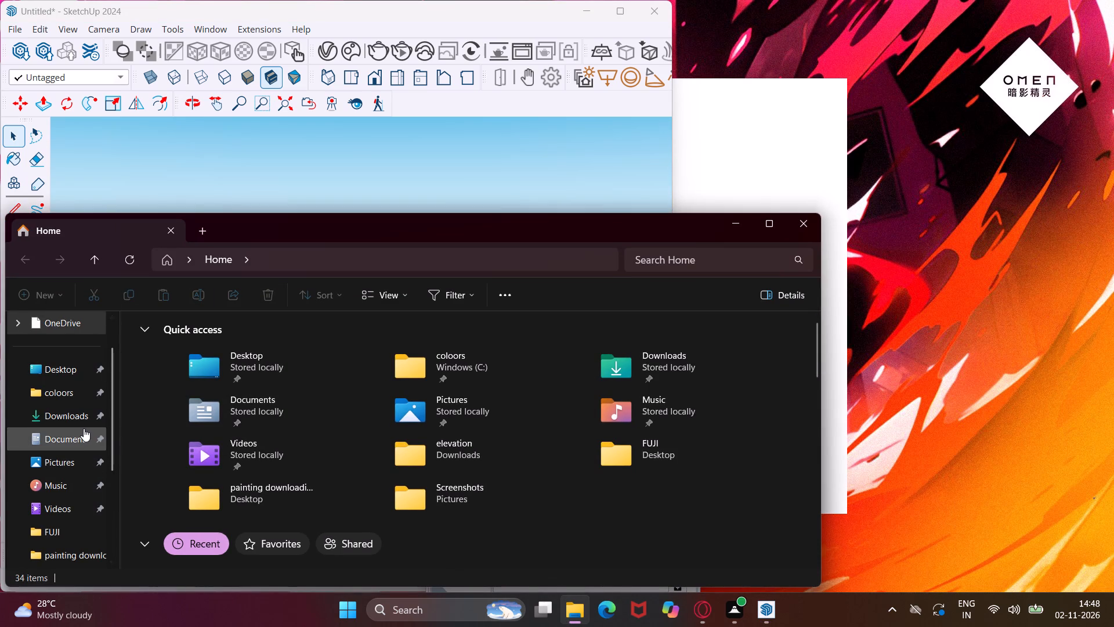
left_click(81, 421)
double_click(185, 380)
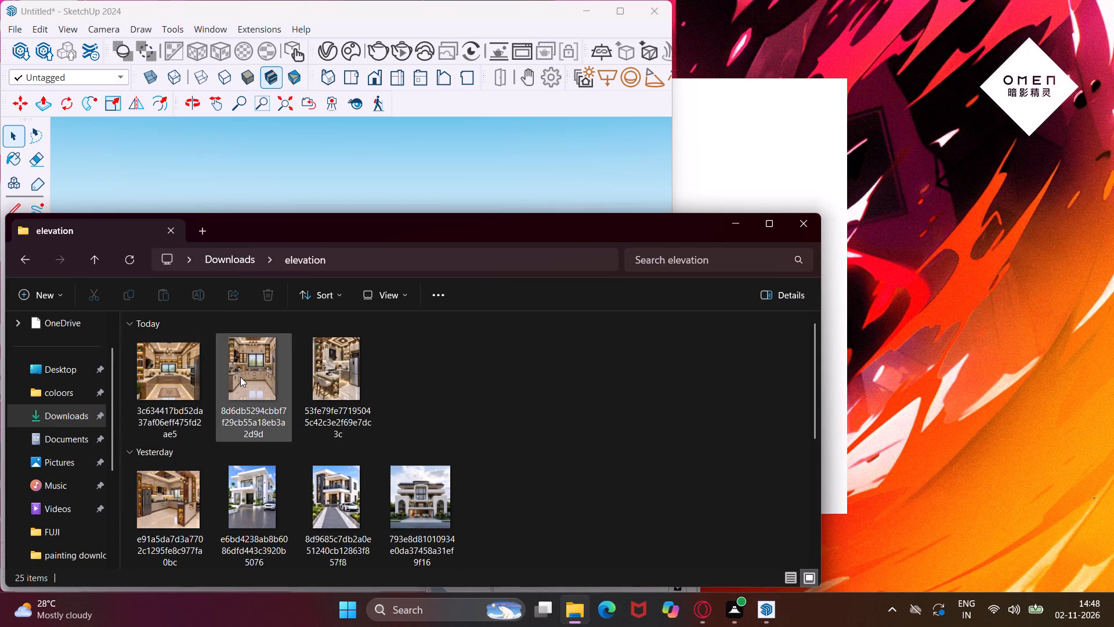
double_click(240, 377)
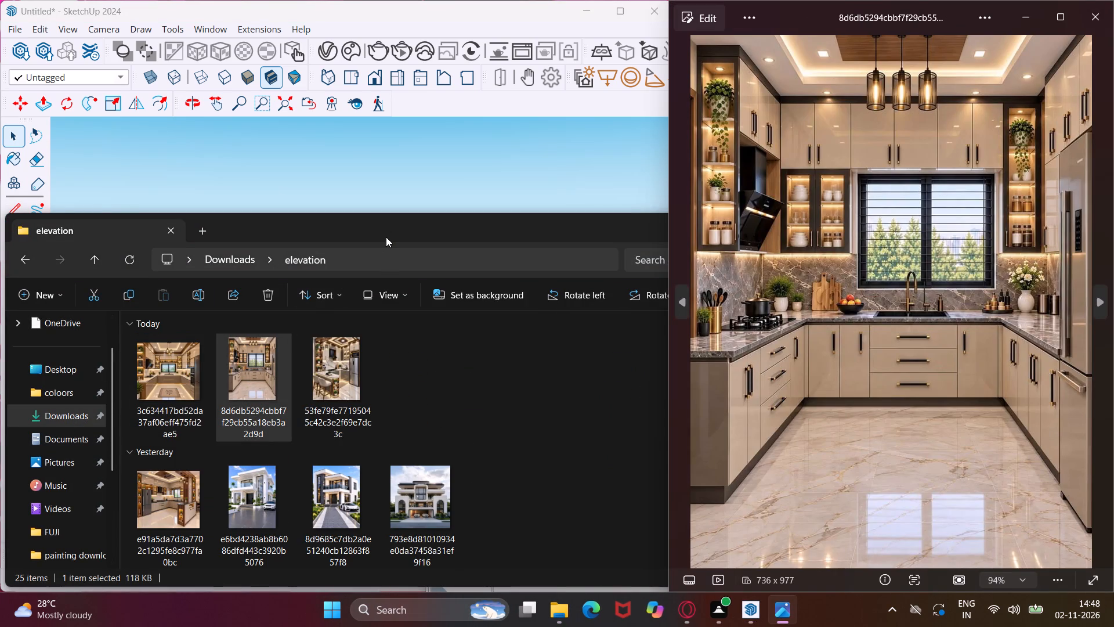
left_click(386, 237)
left_click(800, 222)
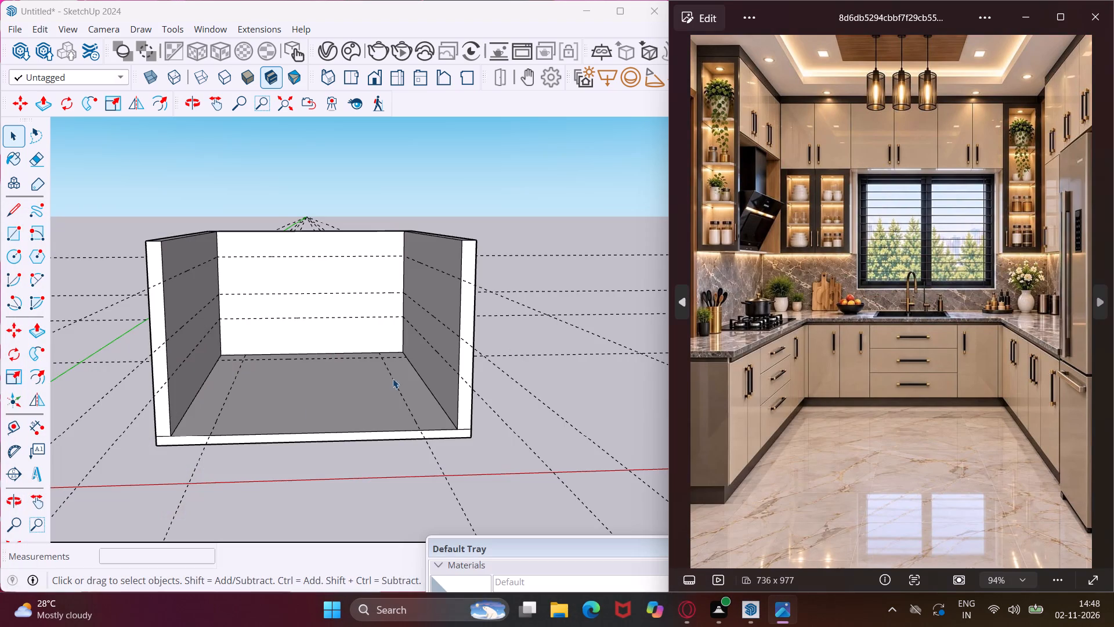
Draw a floor rectangle about 17' 6" by 2' along the left side wall, from the back corner out to the floor guide.
scroll(208, 321, "up", 4)
middle_click_drag(208, 321, 192, 370)
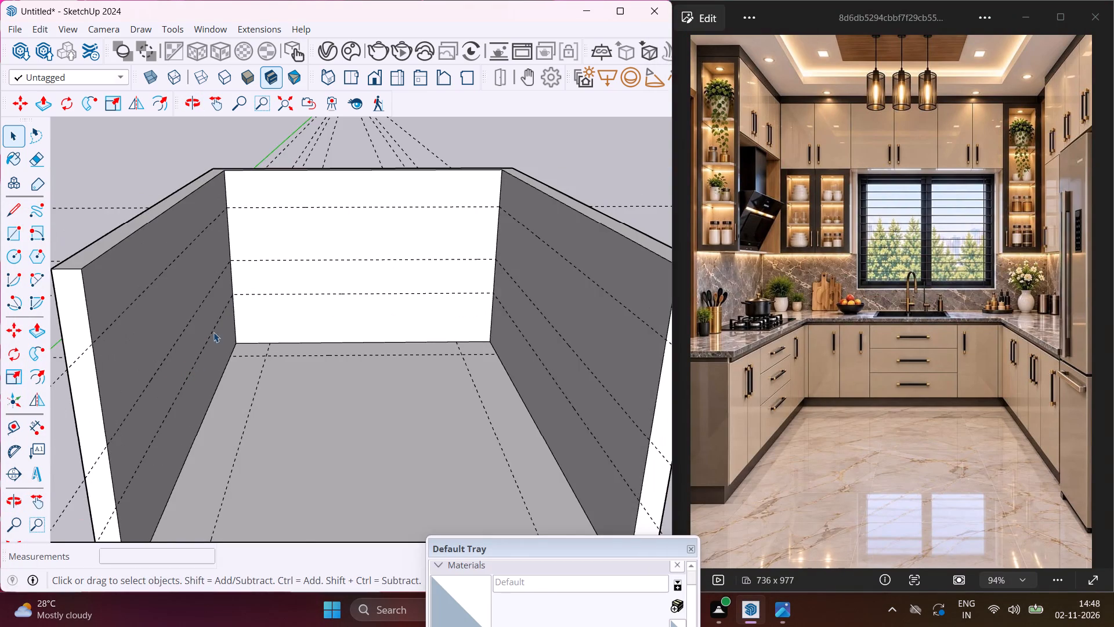
scroll(214, 332, "down", 2)
left_click(6, 235)
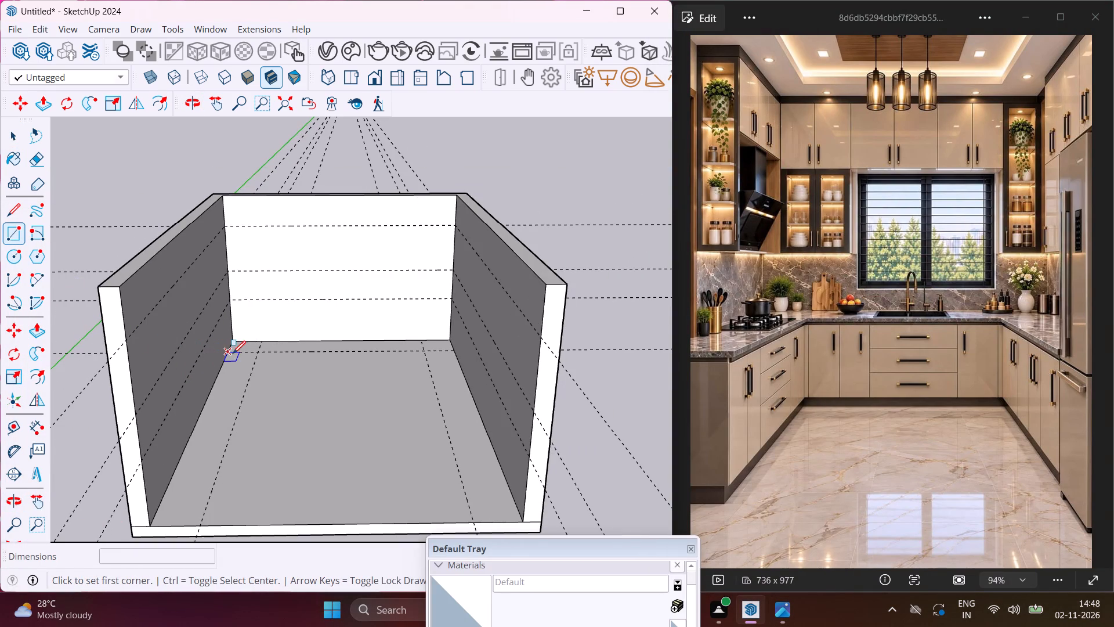
left_click(238, 344)
scroll(244, 391, "down", 3)
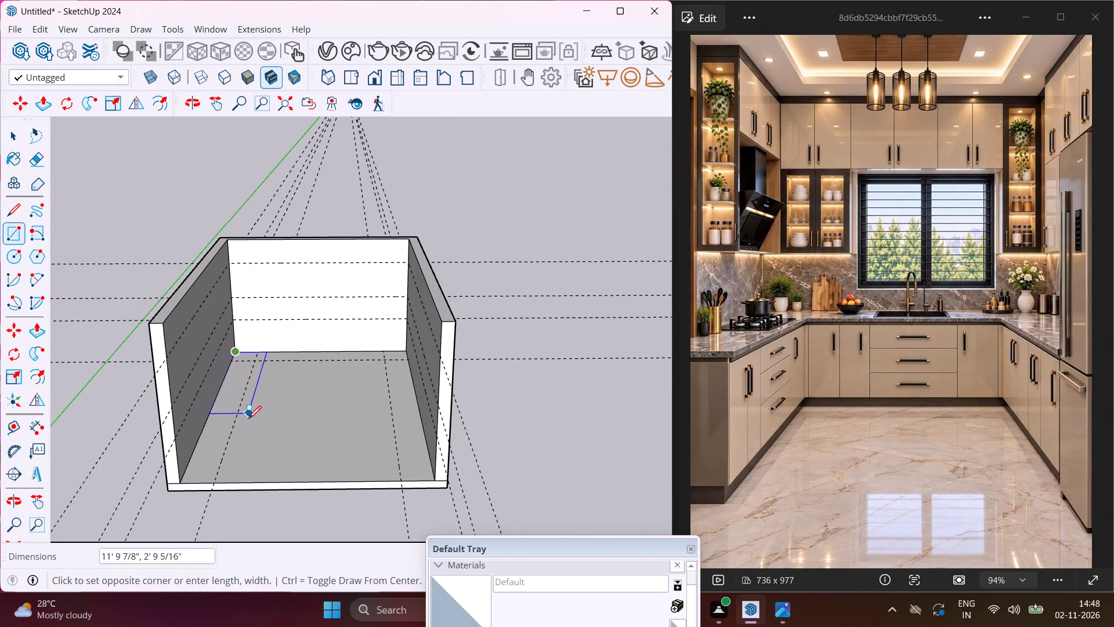
left_click(222, 456)
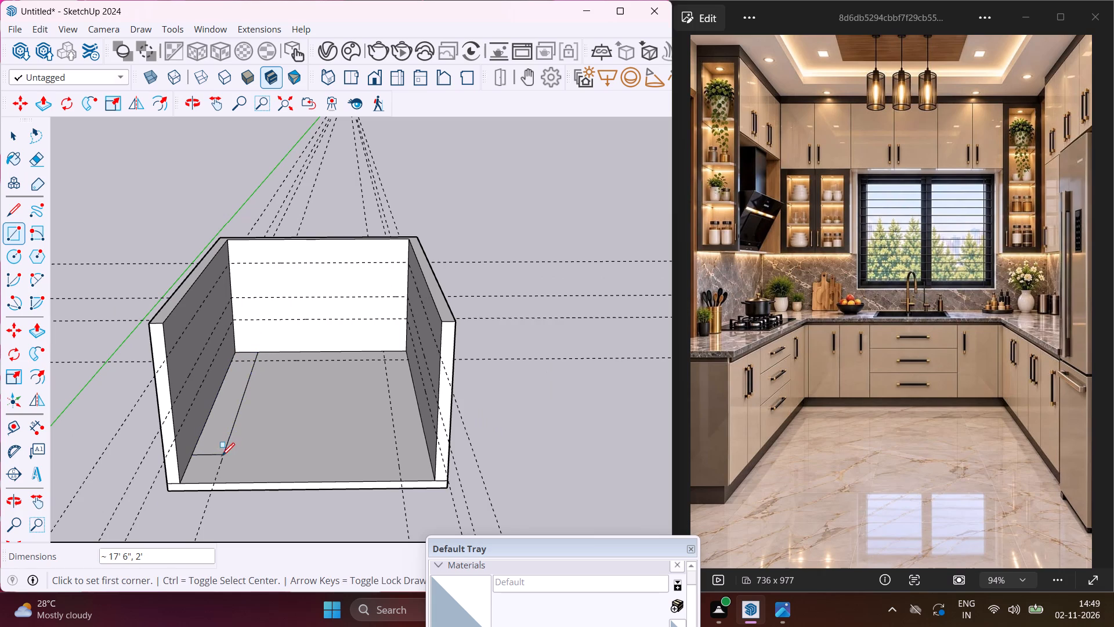
Draw a 2' by 13' floor rectangle along the back wall, from the left strip to the right side wall.
left_click(255, 355)
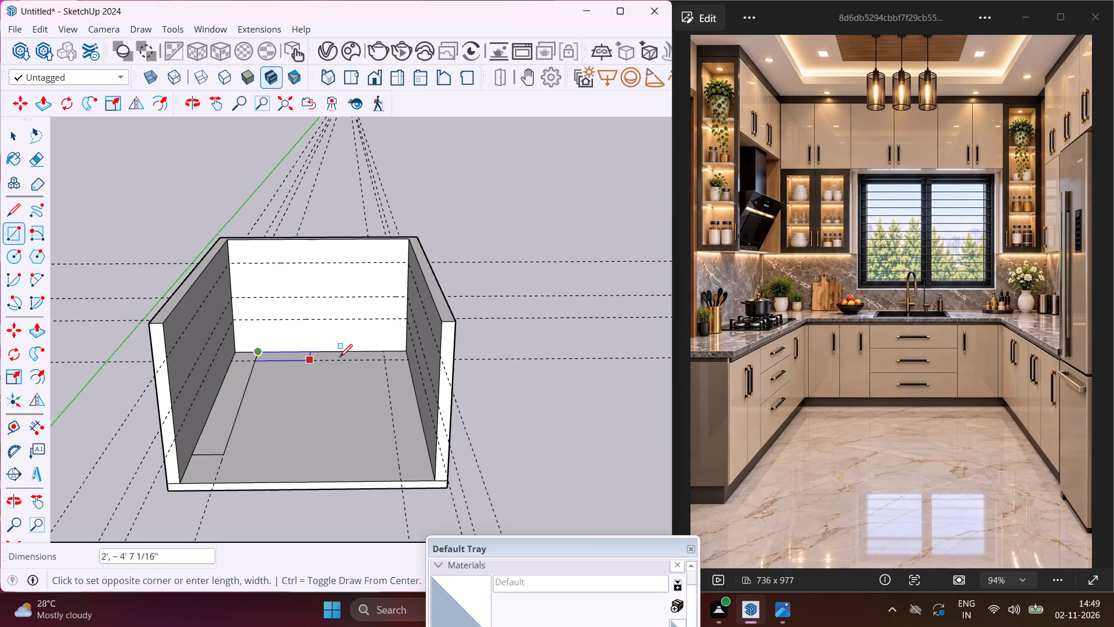
middle_click_drag(396, 369, 416, 379)
scroll(403, 356, "up", 2)
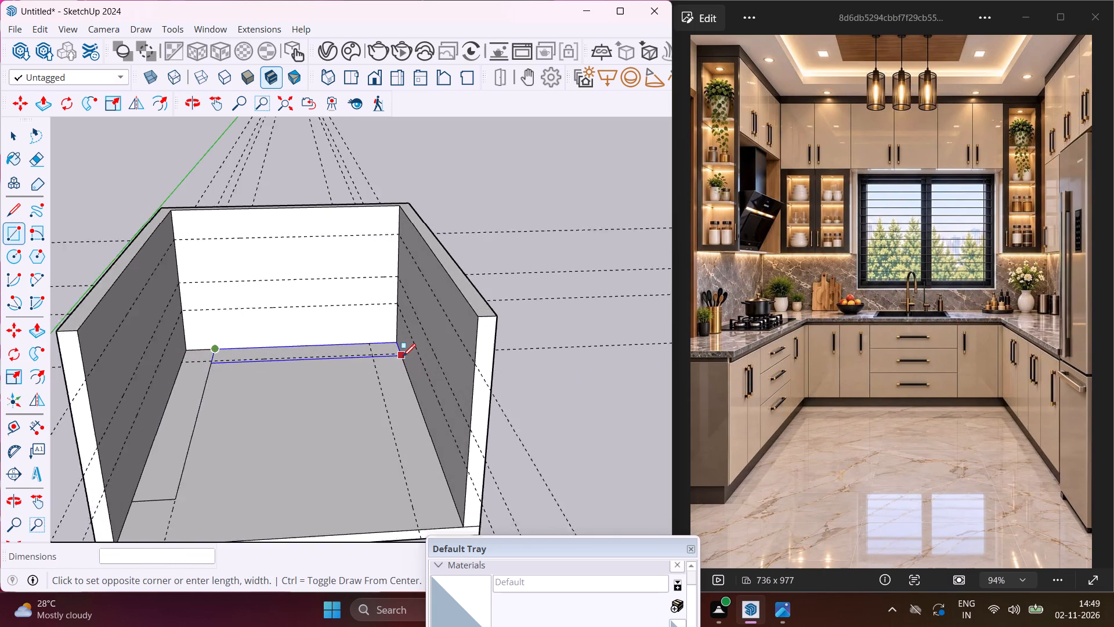
scroll(403, 356, "up", 2)
left_click(400, 354)
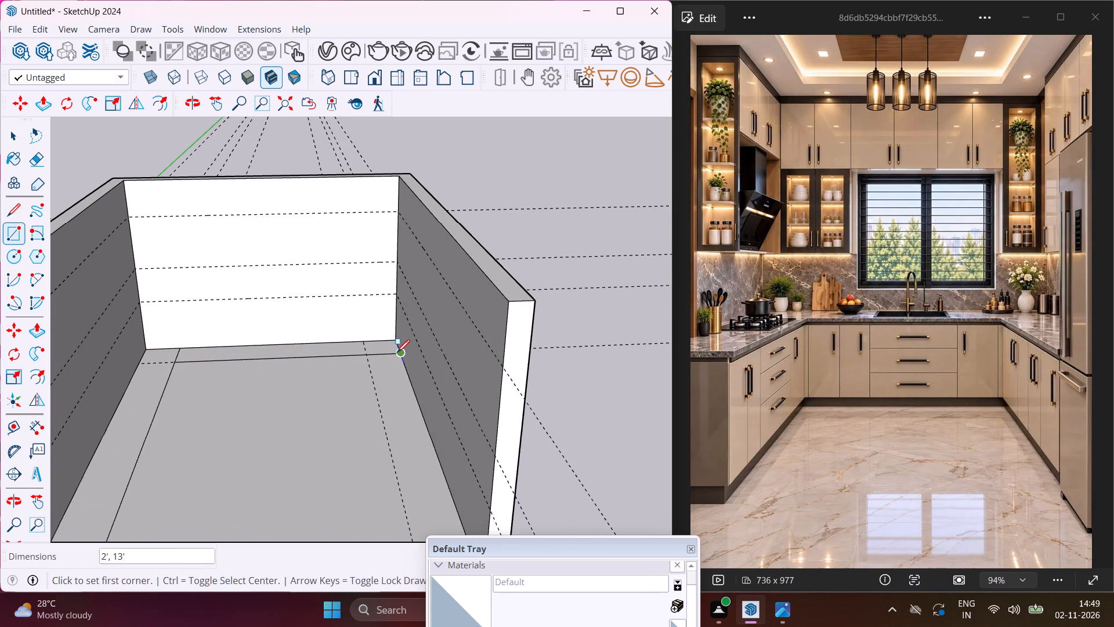
Draw a floor rectangle about 12' by 2' along the right side wall, starting at the back strip's front corner.
left_click(397, 352)
scroll(382, 374, "down", 4)
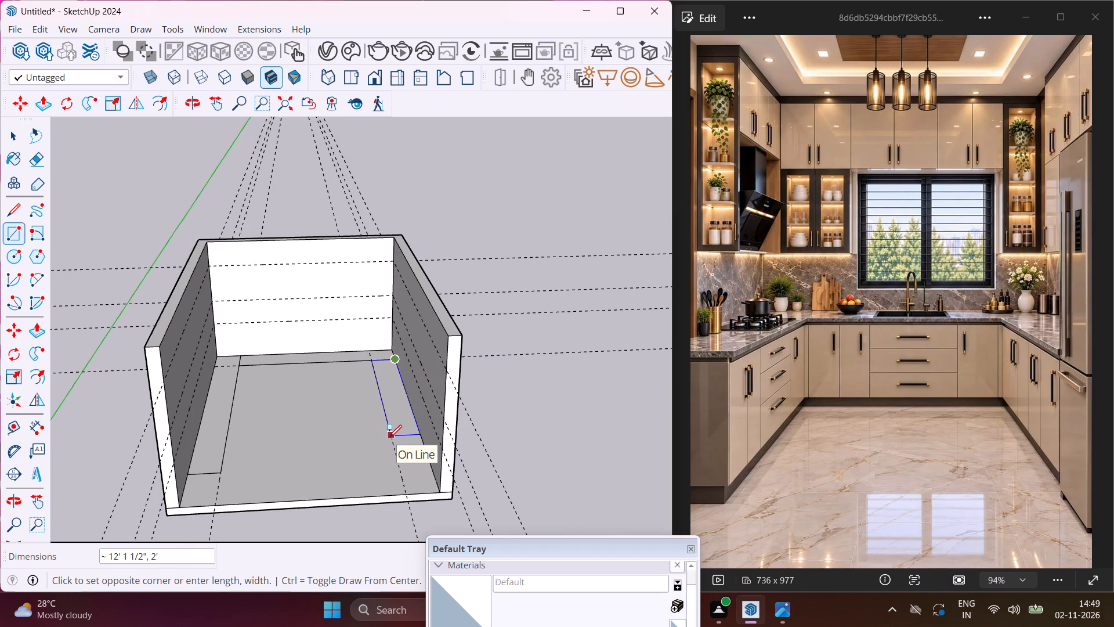
left_click(389, 438)
key("Escape")
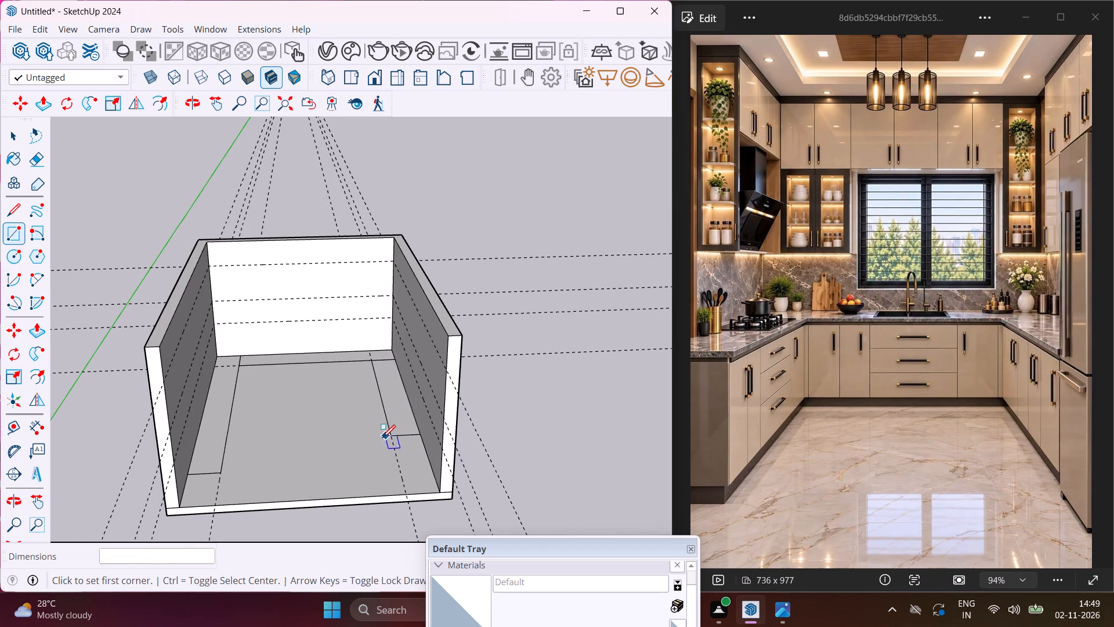
key("space")
Push/Pull the left floor strip up 3' to form the left base counter.
scroll(216, 370, "up", 5)
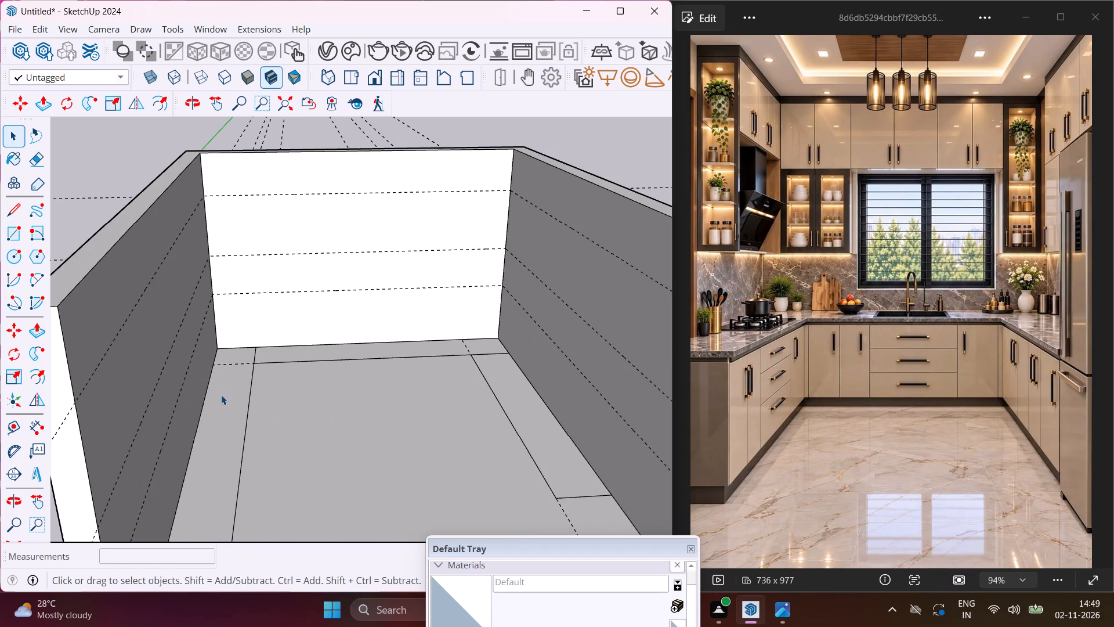
middle_click_drag(221, 395, 198, 371)
scroll(202, 371, "down", 2)
left_click(202, 418)
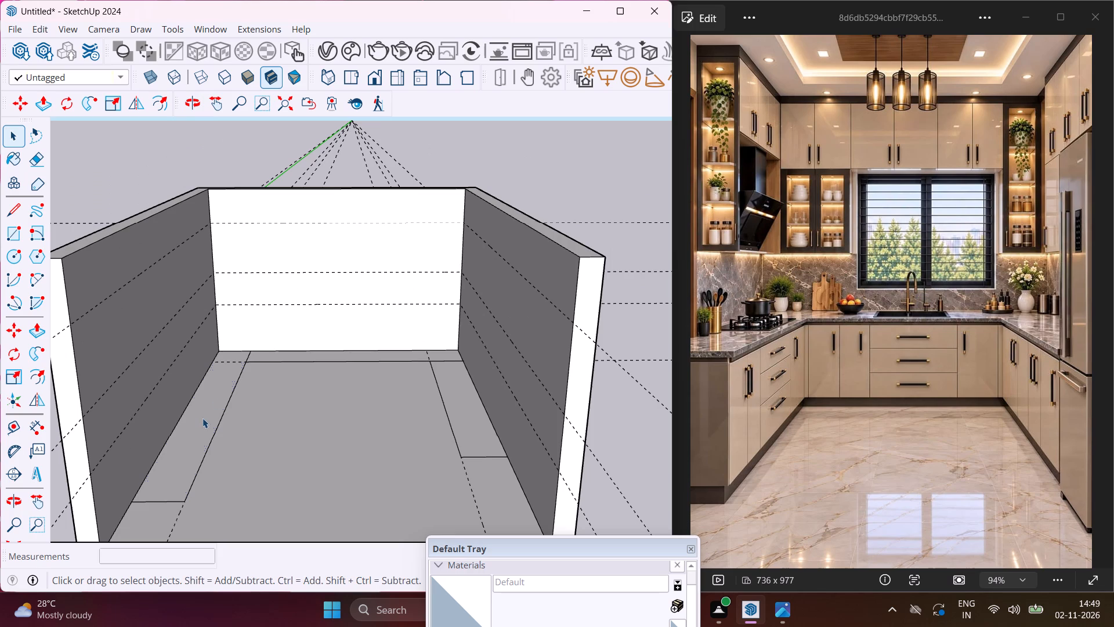
key("p")
left_click(202, 418)
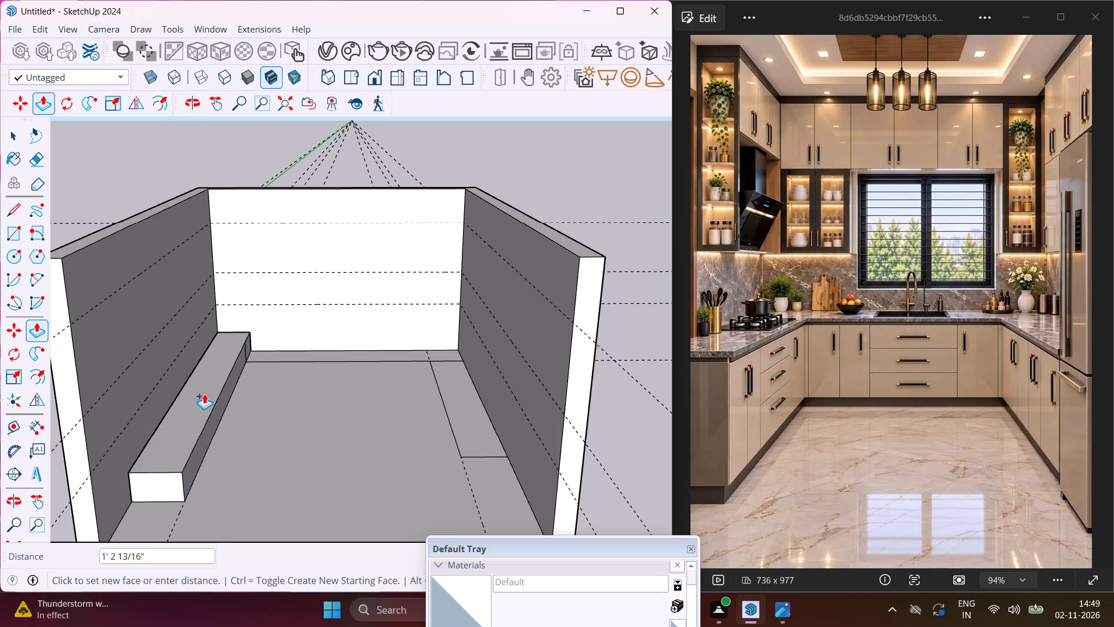
type("3'")
key("Return")
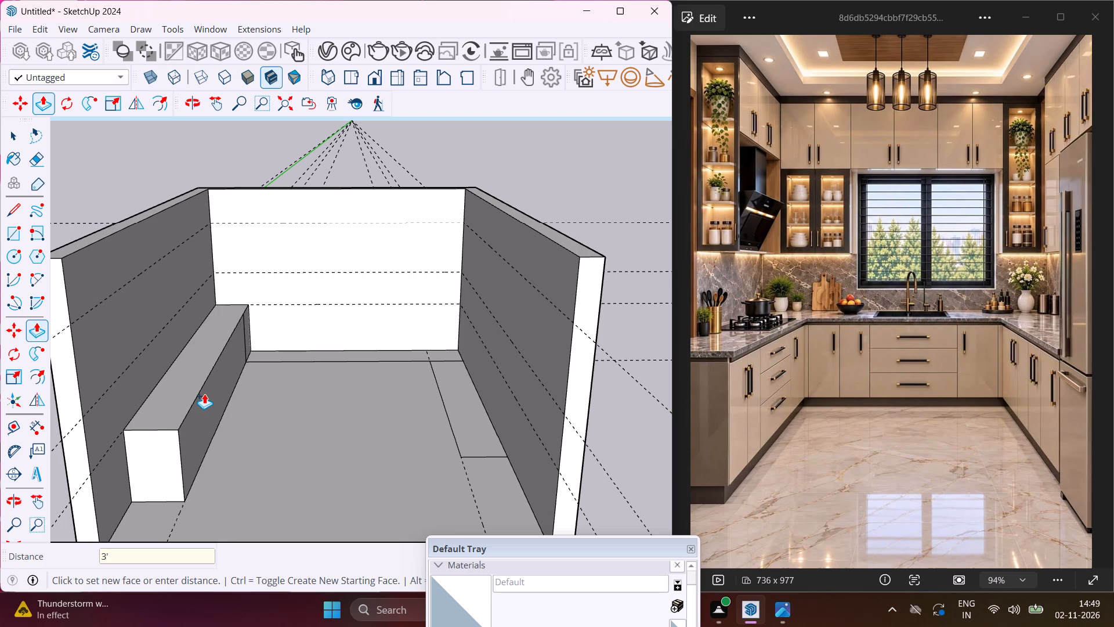
Push/Pull the back and right floor strips up by the same 3' to complete the U-shaped base counters.
scroll(277, 327, "up", 8)
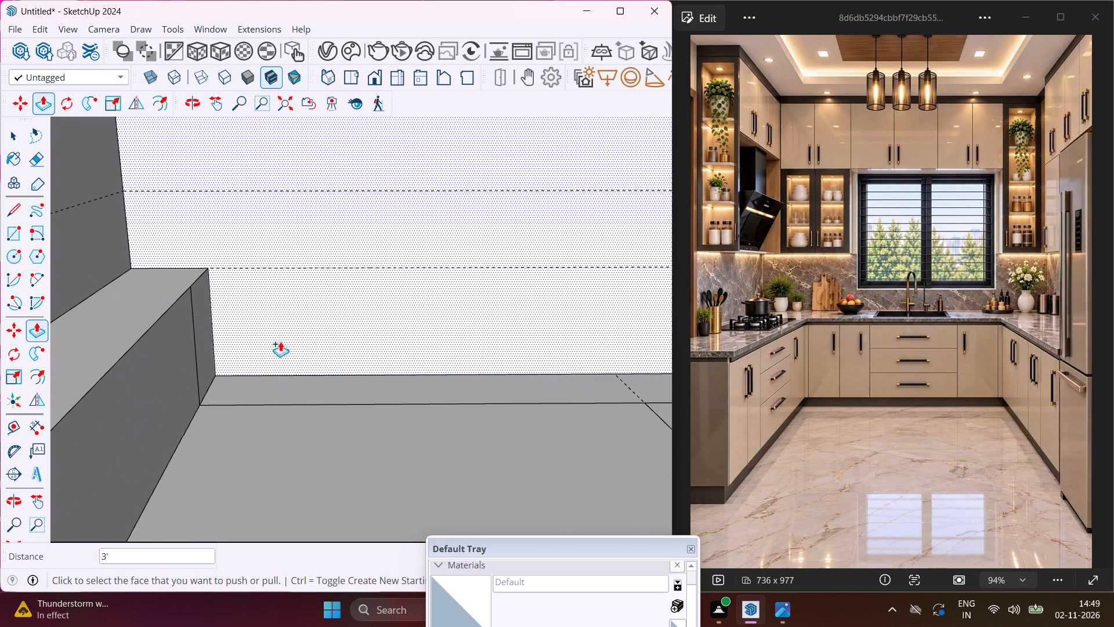
double_click(255, 384)
scroll(198, 349, "down", 5)
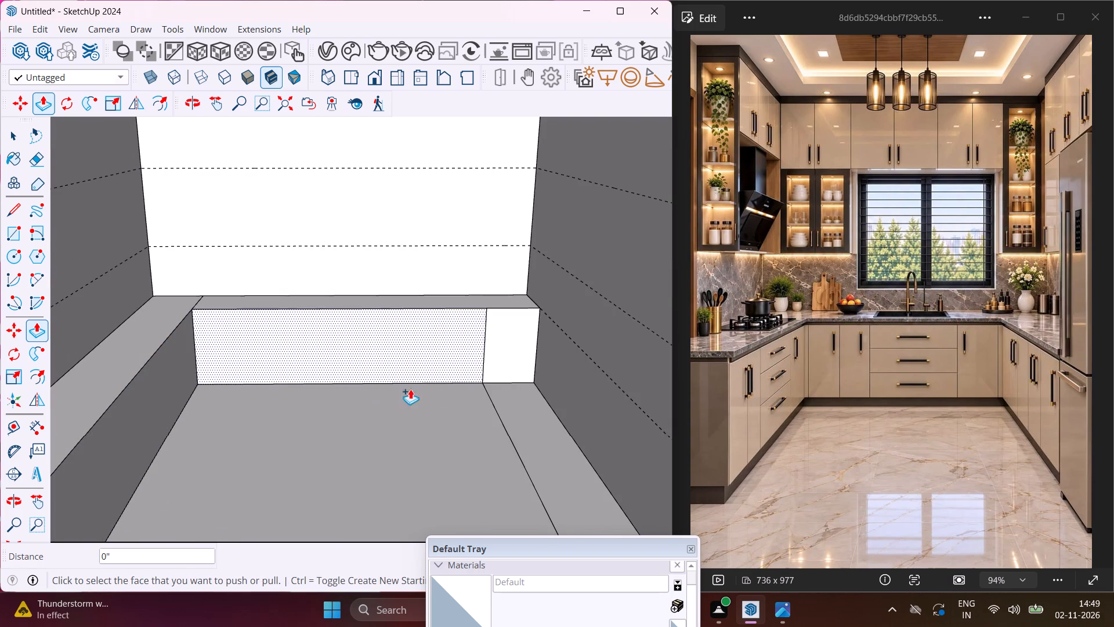
double_click(515, 417)
scroll(436, 348, "down", 4)
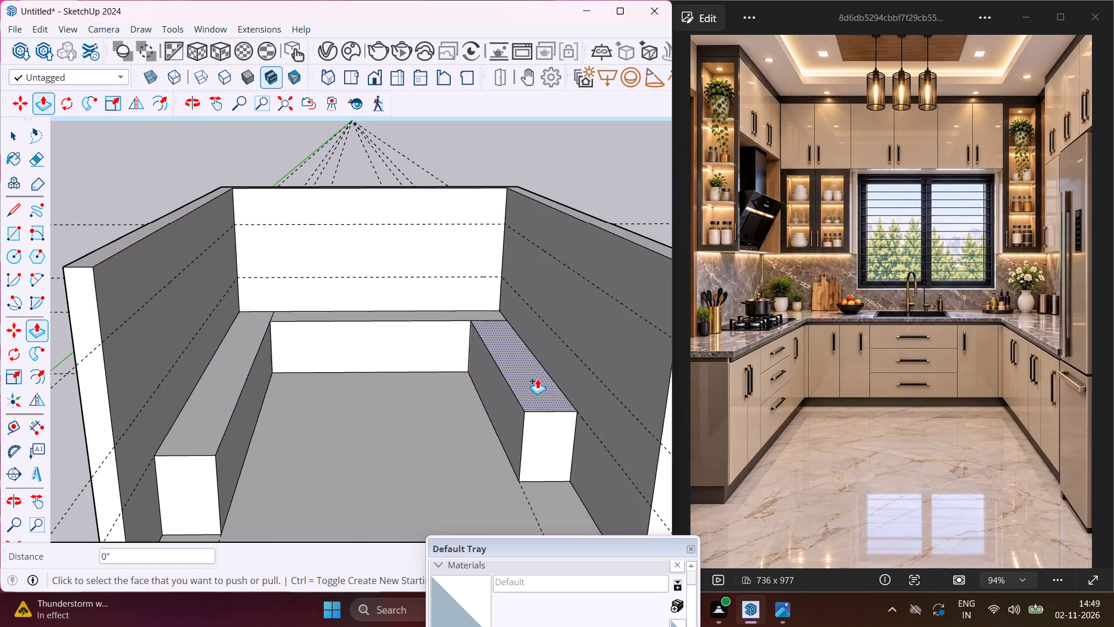
Push/Pull the left counter's top face down 2" with a new starting face to mark off the countertop slab.
scroll(556, 399, "up", 5)
middle_click_drag(556, 399, 562, 379)
scroll(560, 363, "down", 3)
scroll(115, 415, "up", 3)
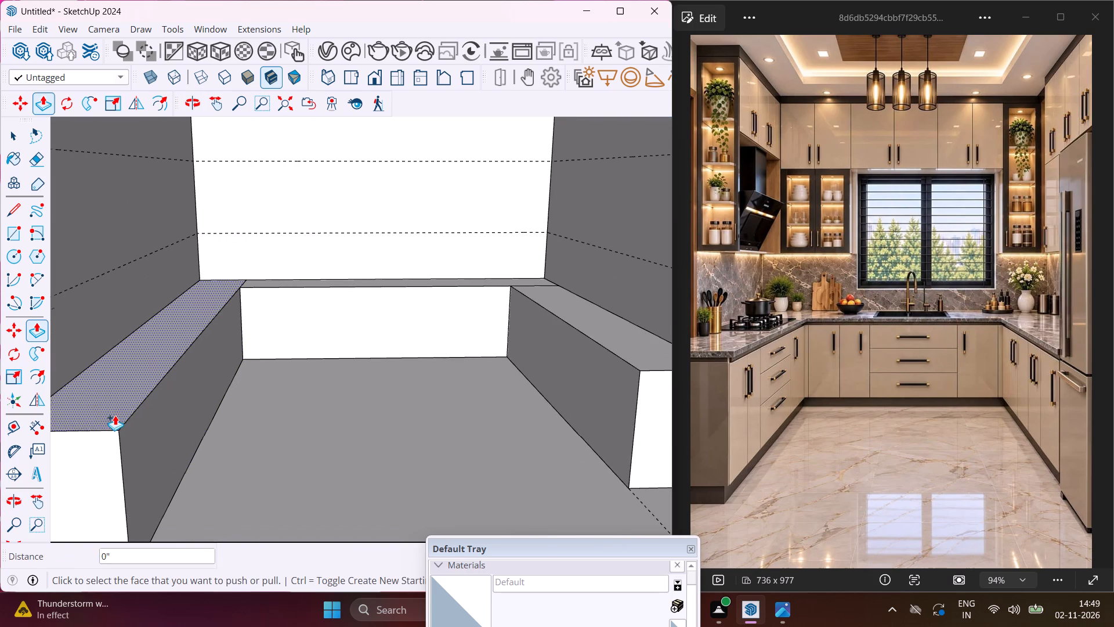
left_click(104, 411)
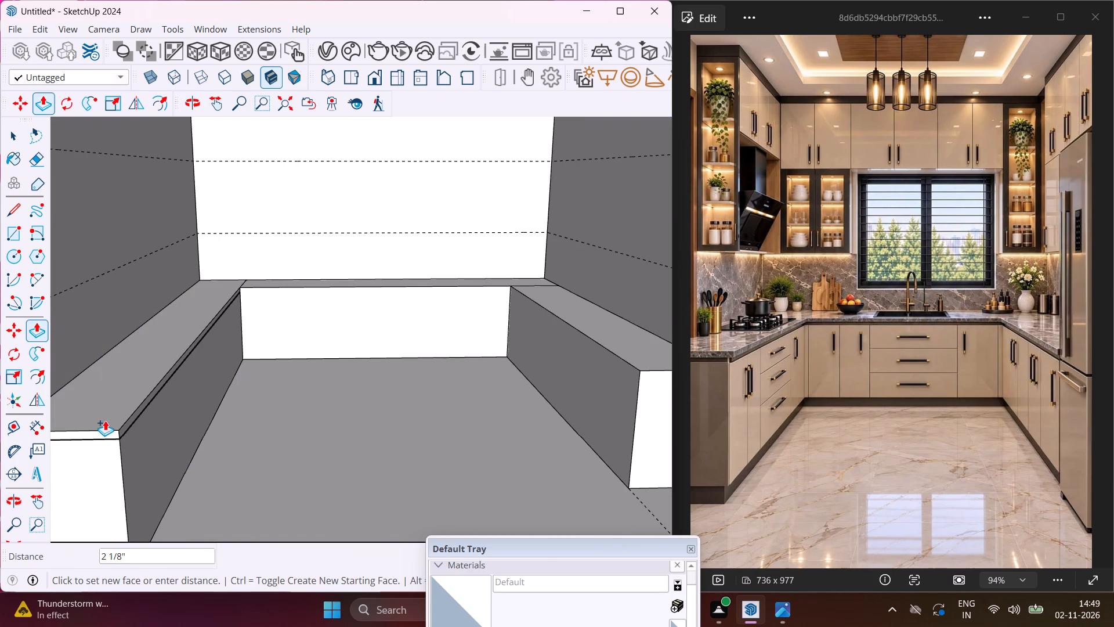
key("2")
key("shift+Return")
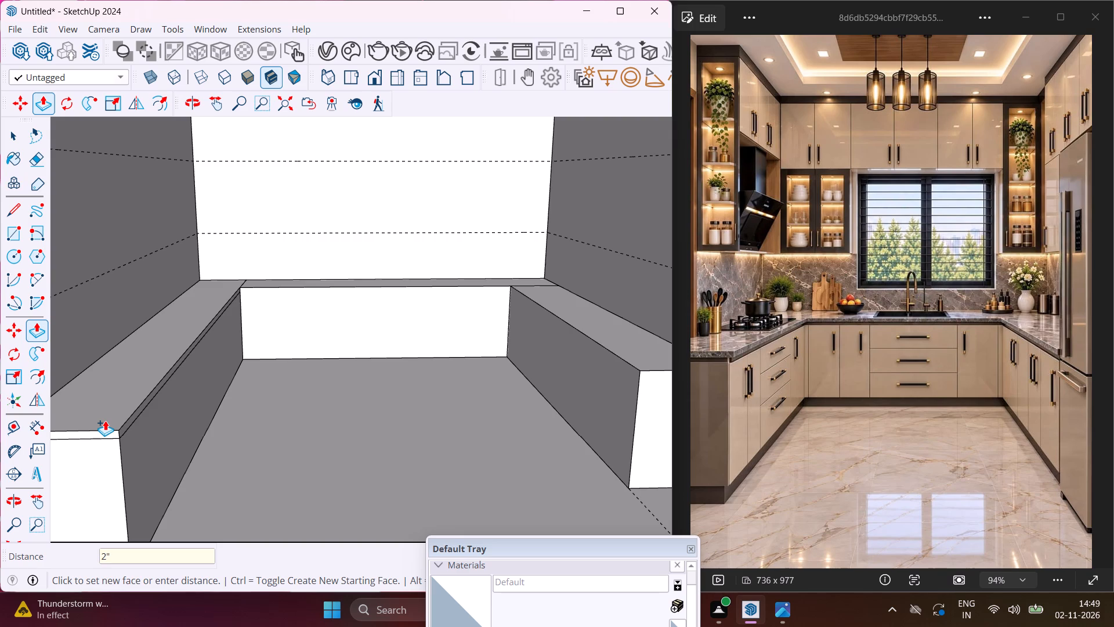
key("Return")
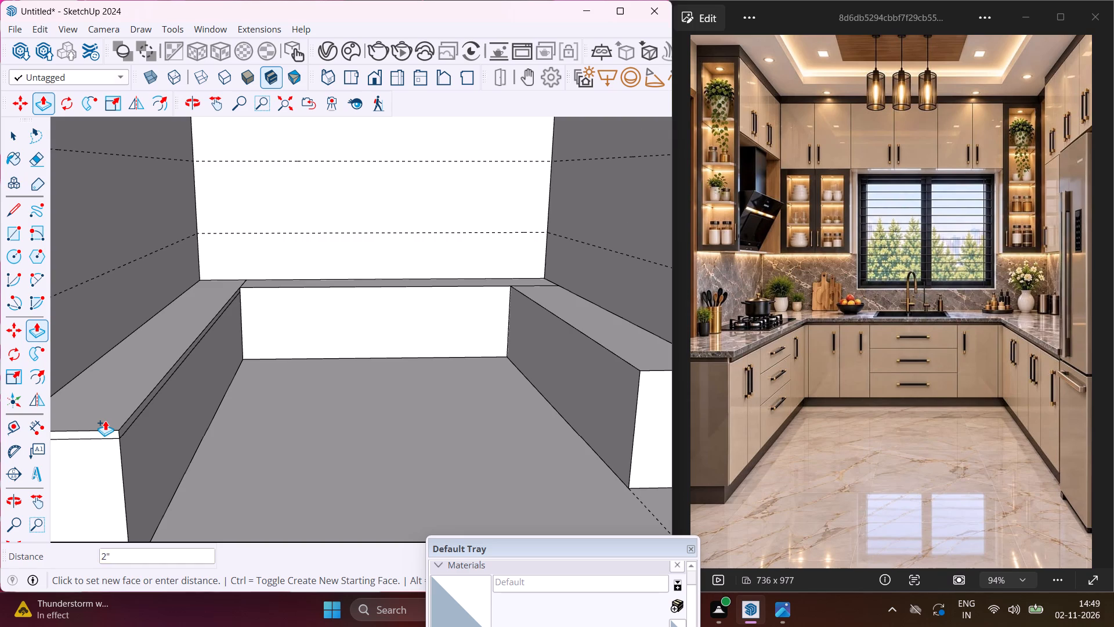
Repeat the 2" countertop offset on the top faces of the back and right counters.
scroll(105, 420, "up", 3)
middle_click(105, 420)
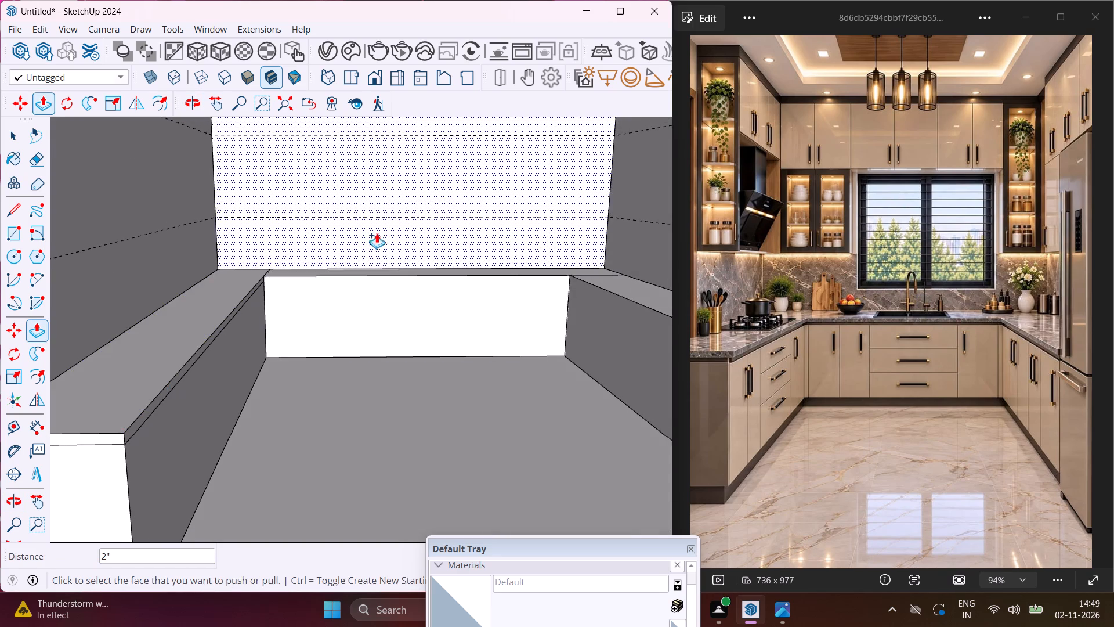
middle_click_drag(377, 243, 320, 328)
double_click(358, 277)
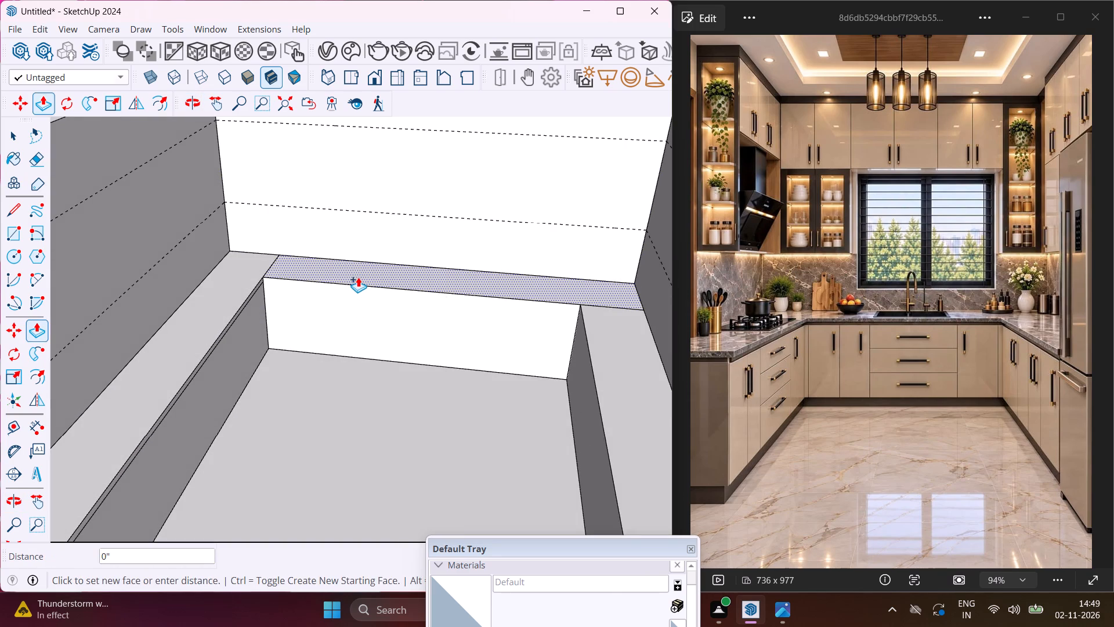
double_click(612, 363)
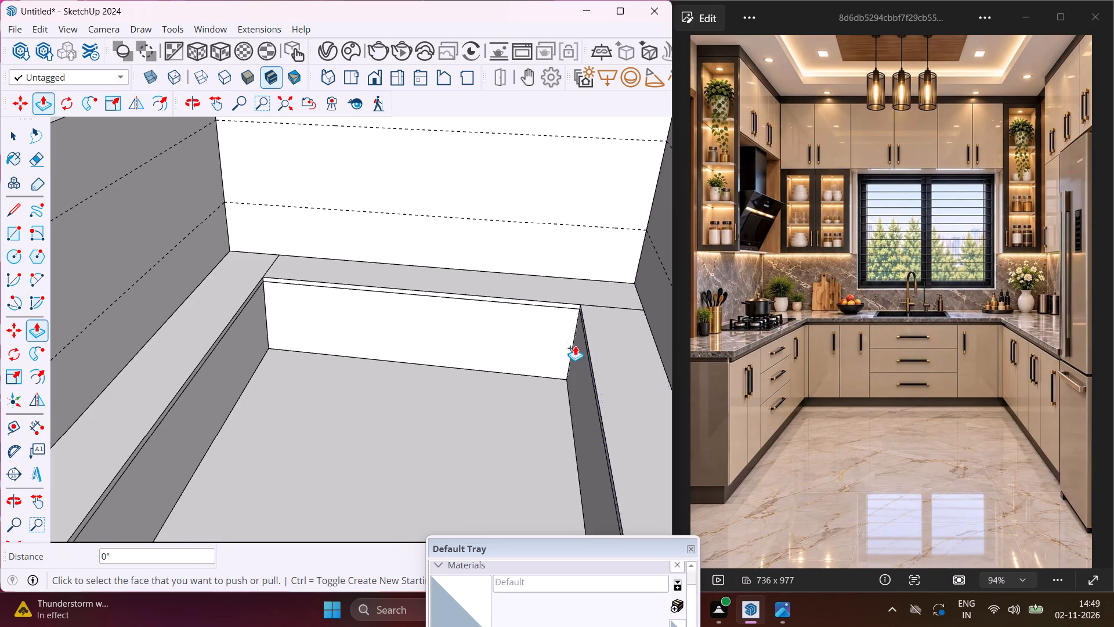
Push/Pull the left counter's top face down 3" with a new starting face to mark a second line under the countertop edge.
middle_click_drag(392, 335, 454, 269)
scroll(388, 308, "down", 2)
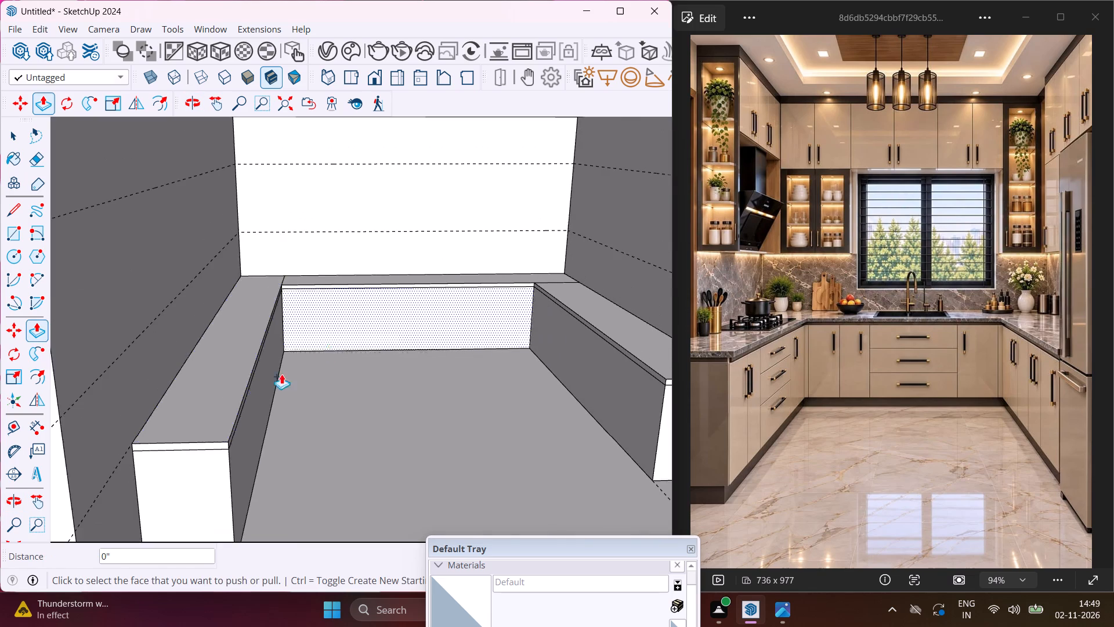
scroll(214, 422, "up", 3)
middle_click_drag(213, 422, 198, 376)
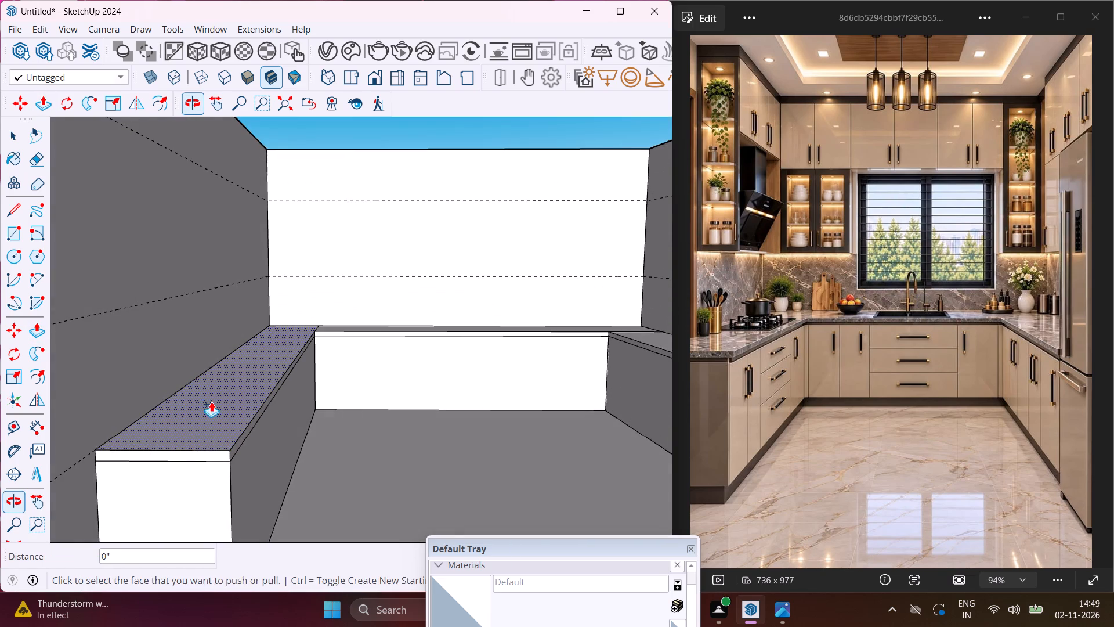
left_click(222, 439)
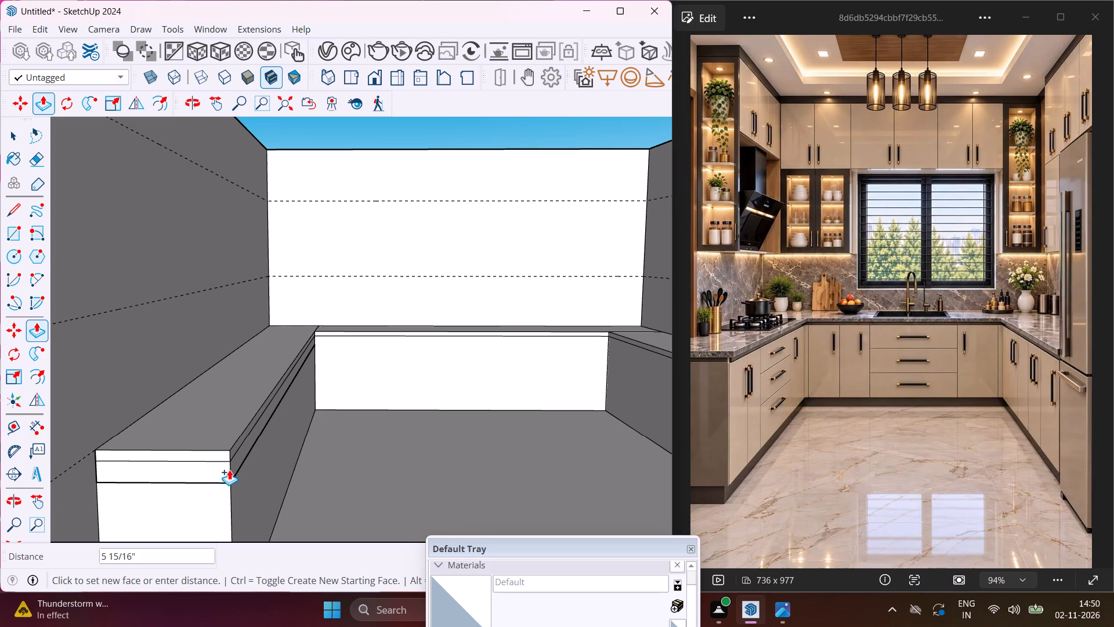
key("3")
key("shift+quotedbl")
key("Return")
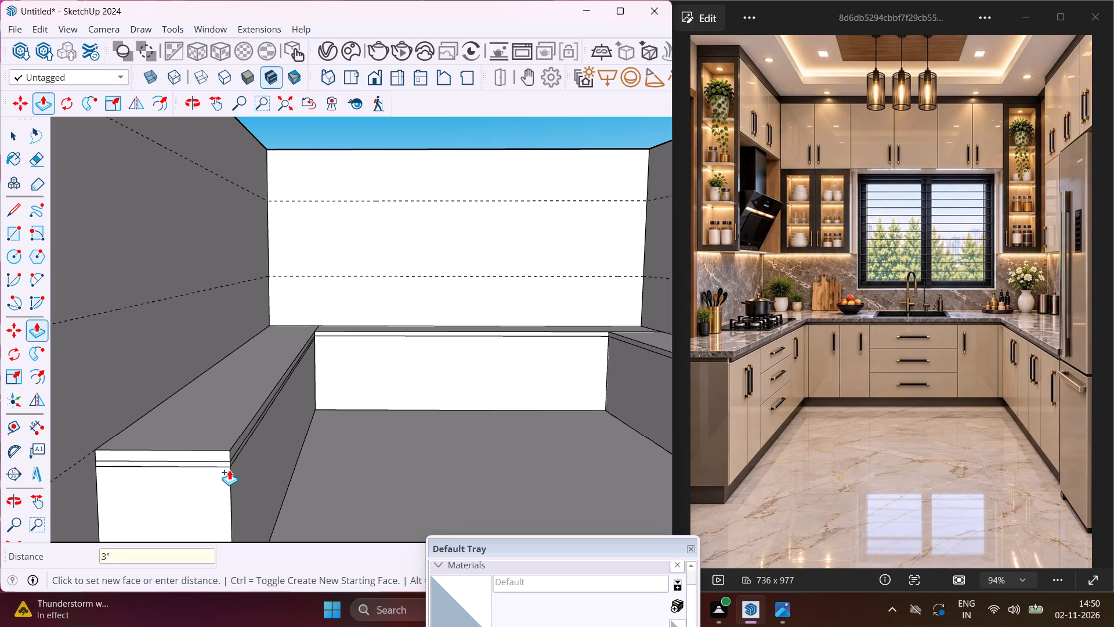
Repeat the 3" Push/Pull offset with a new starting face on the top faces of the right and back counters.
scroll(199, 432, "down", 4)
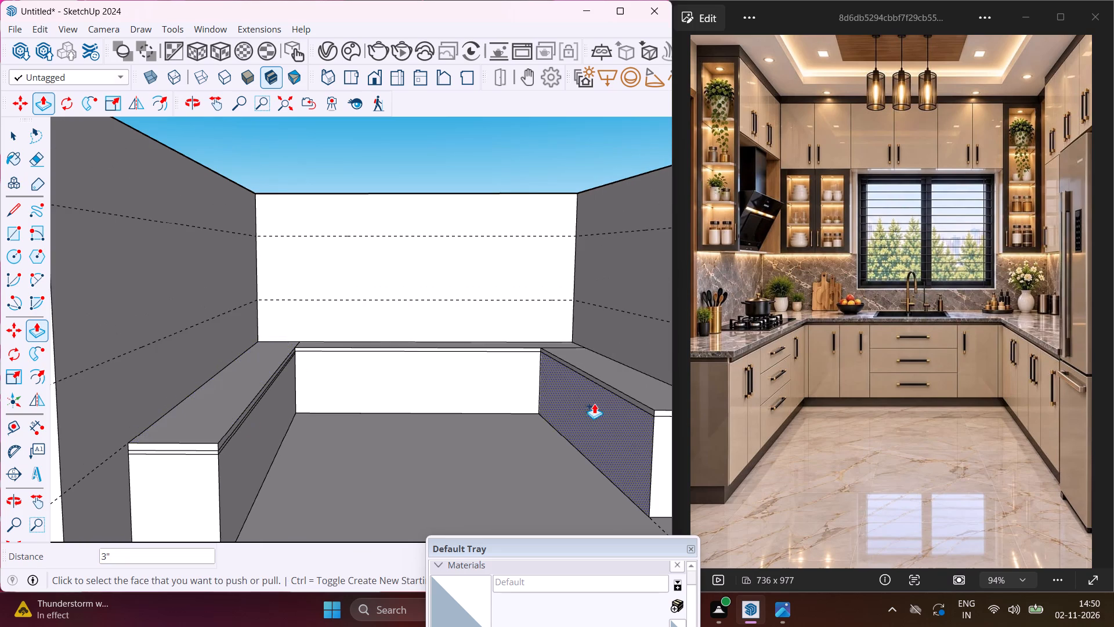
scroll(641, 393, "up", 3)
double_click(642, 392)
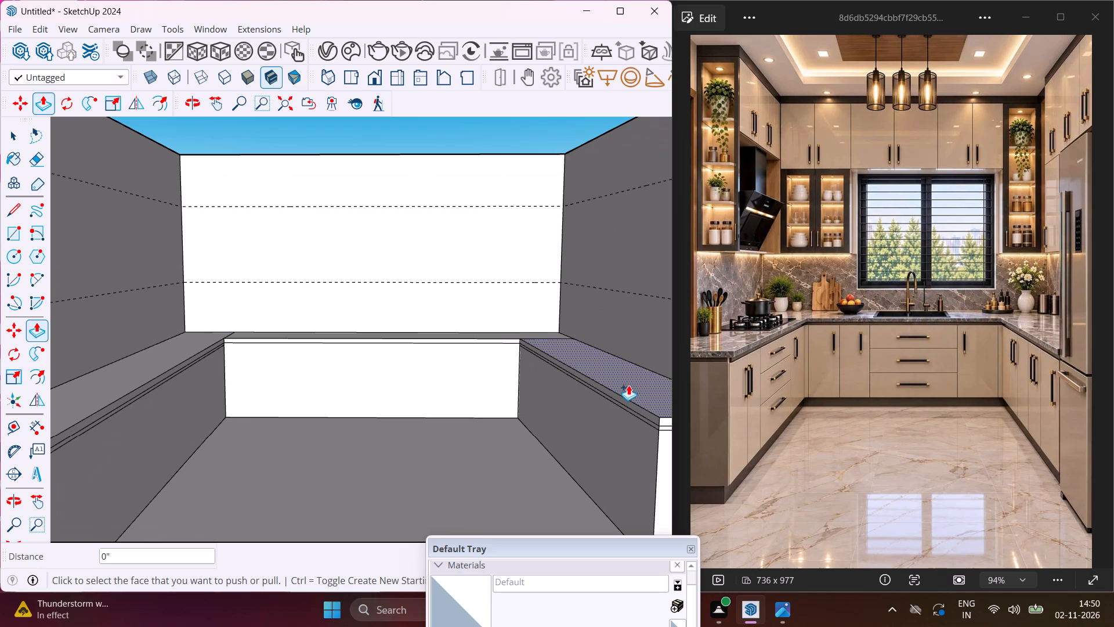
middle_click_drag(496, 324, 500, 399)
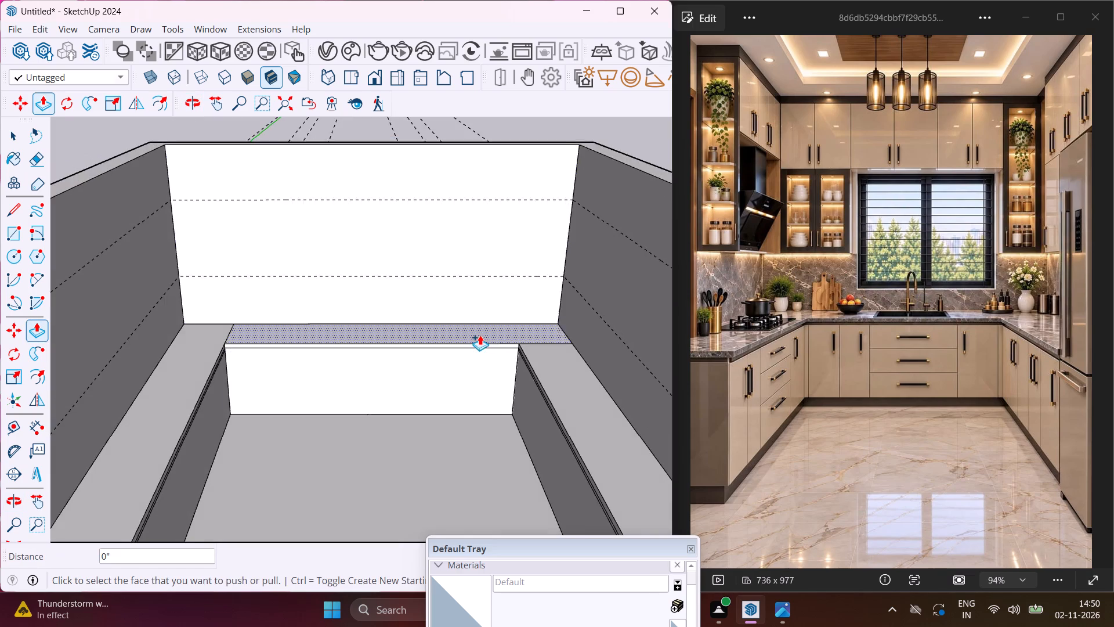
scroll(480, 335, "up", 3)
double_click(480, 335)
scroll(512, 355, "down", 2)
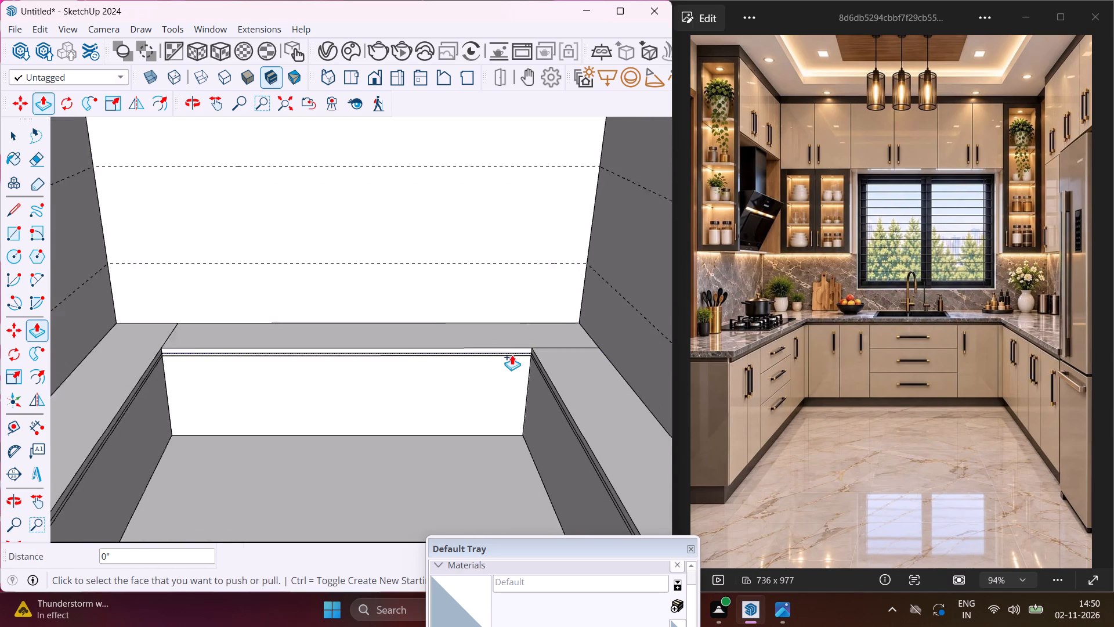
scroll(512, 355, "down", 1)
scroll(468, 459, "down", 3)
middle_click_drag(439, 477, 443, 349)
key("Escape")
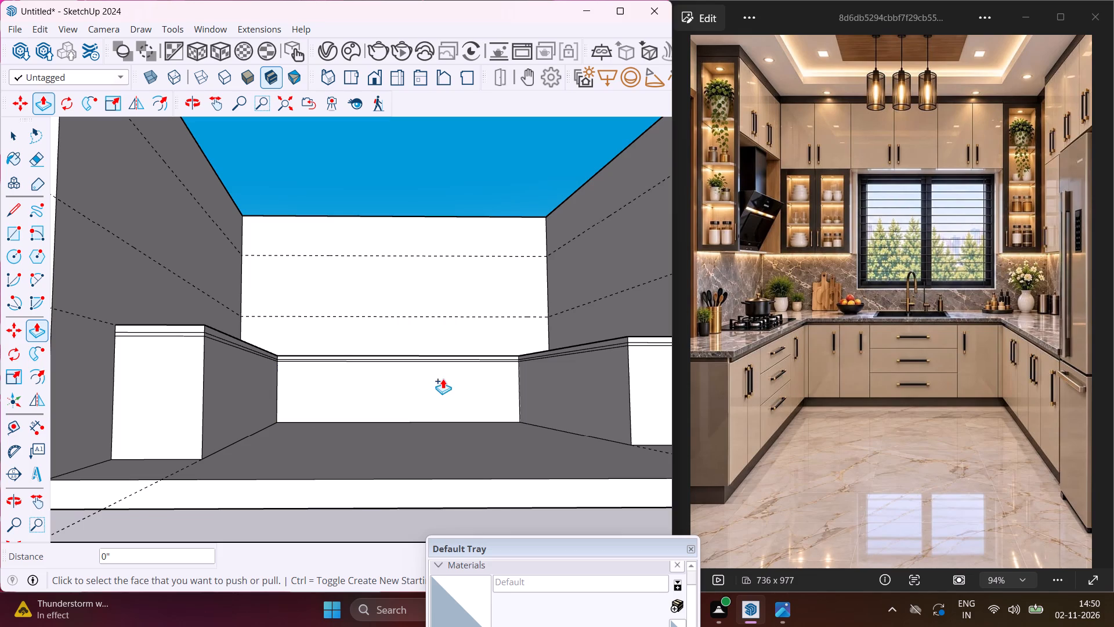
Copy the left counter's inner bottom edge 4" up its side face to mark the toe-kick line.
key("space")
scroll(182, 457, "up", 4)
middle_click_drag(182, 457, 168, 497)
scroll(217, 447, "up", 4)
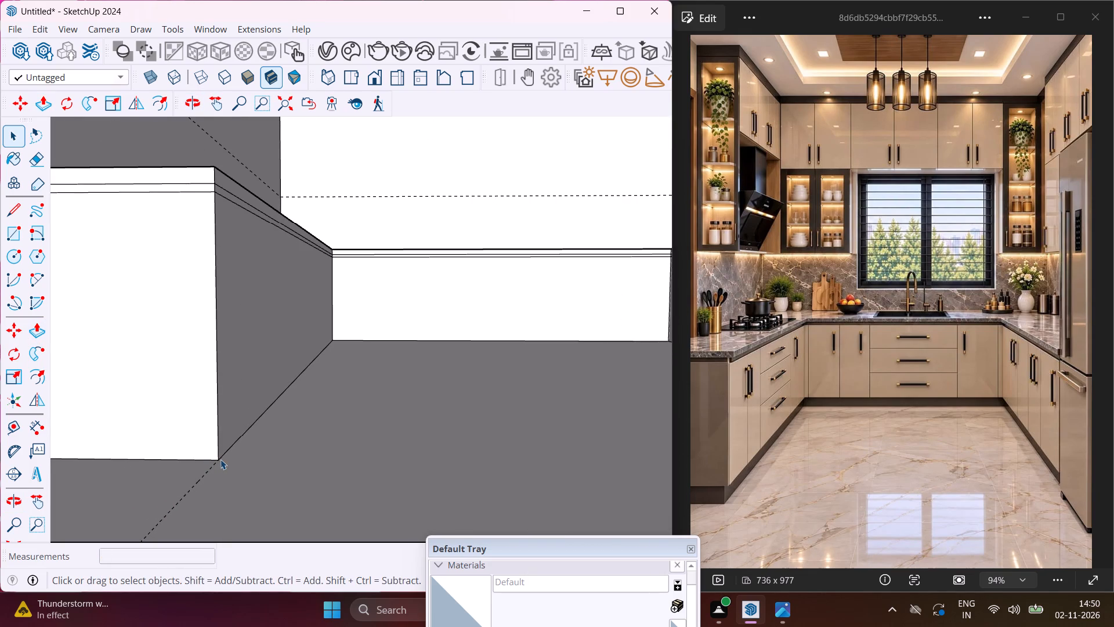
left_click(220, 459)
left_click(224, 457)
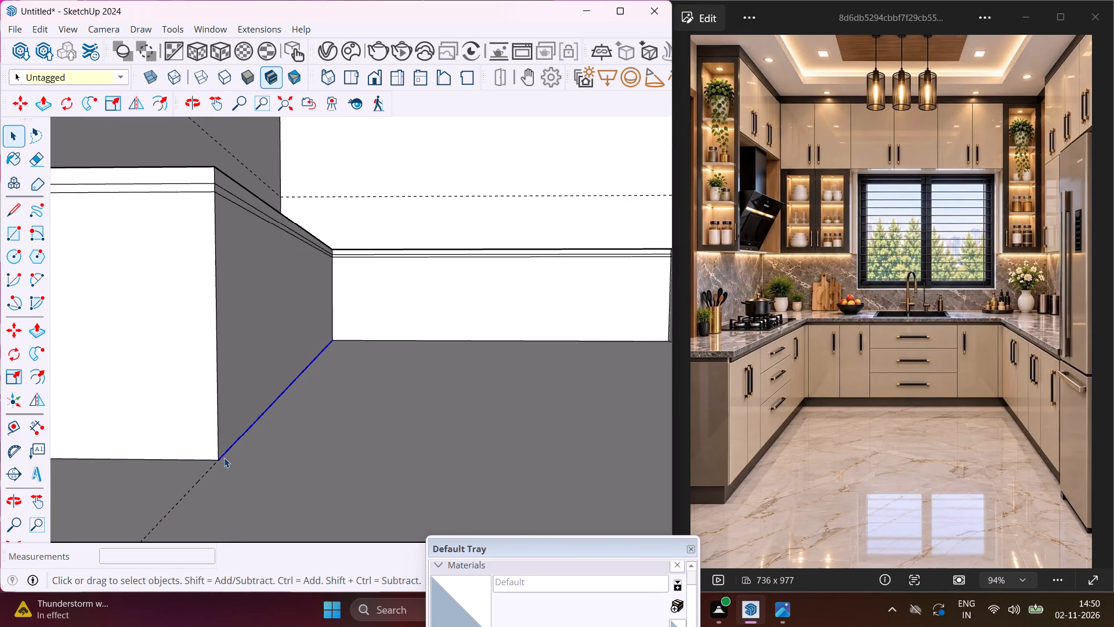
key("m")
scroll(222, 457, "up", 7)
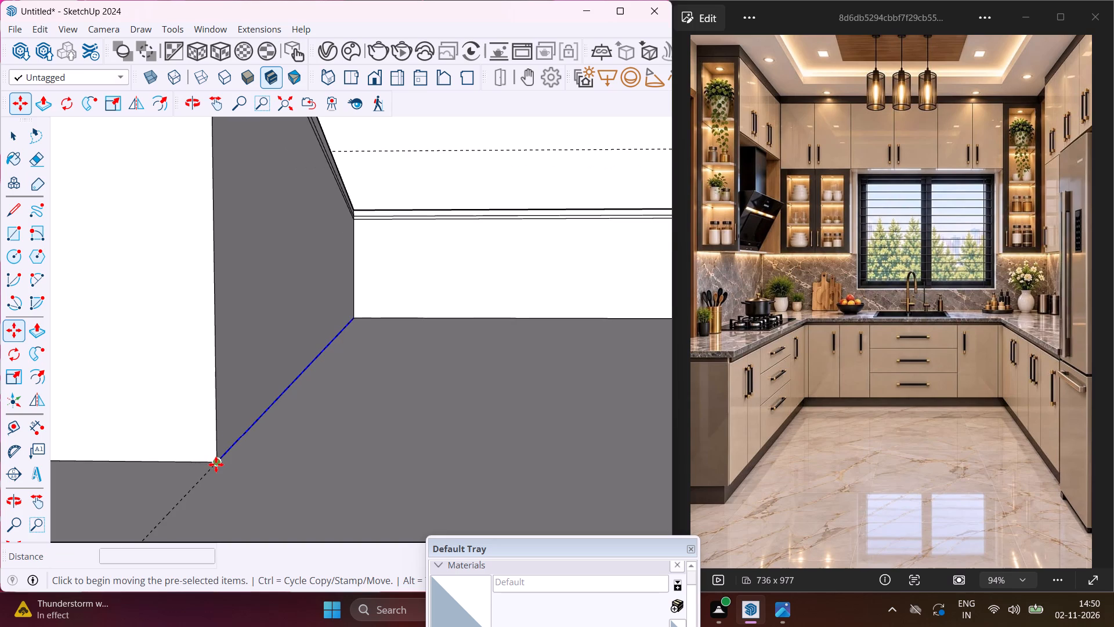
left_click(216, 464)
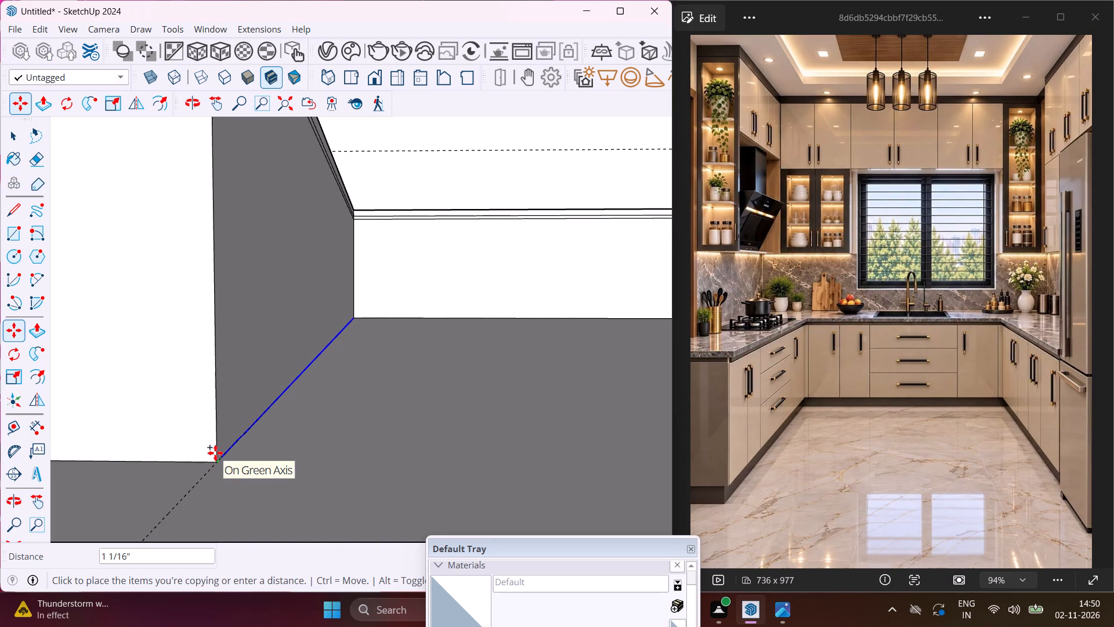
type("4\"")
key("Return")
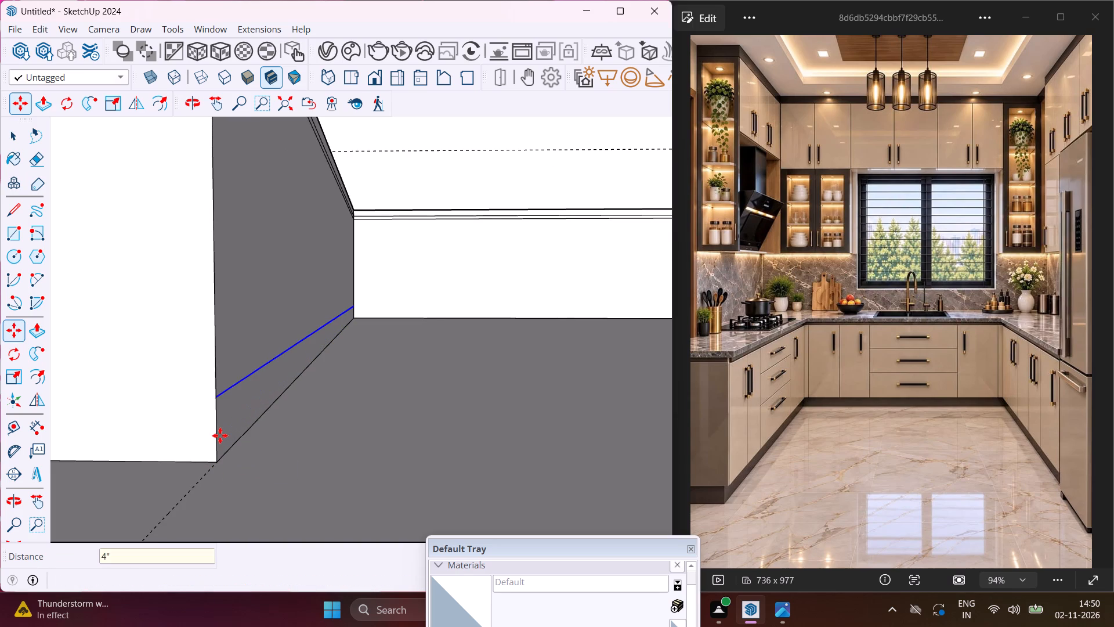
scroll(220, 435, "down", 19)
key("Escape")
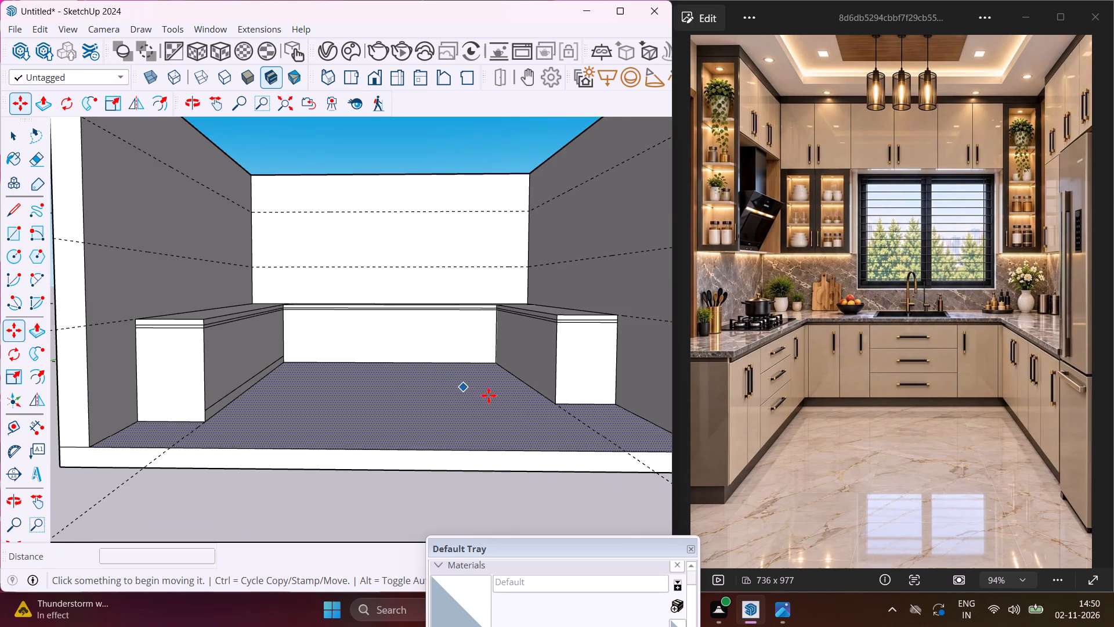
key("Escape")
key("space")
Copy the right counter's inner bottom edge 4" up its side face to mark the toe-kick line.
scroll(551, 402, "up", 6)
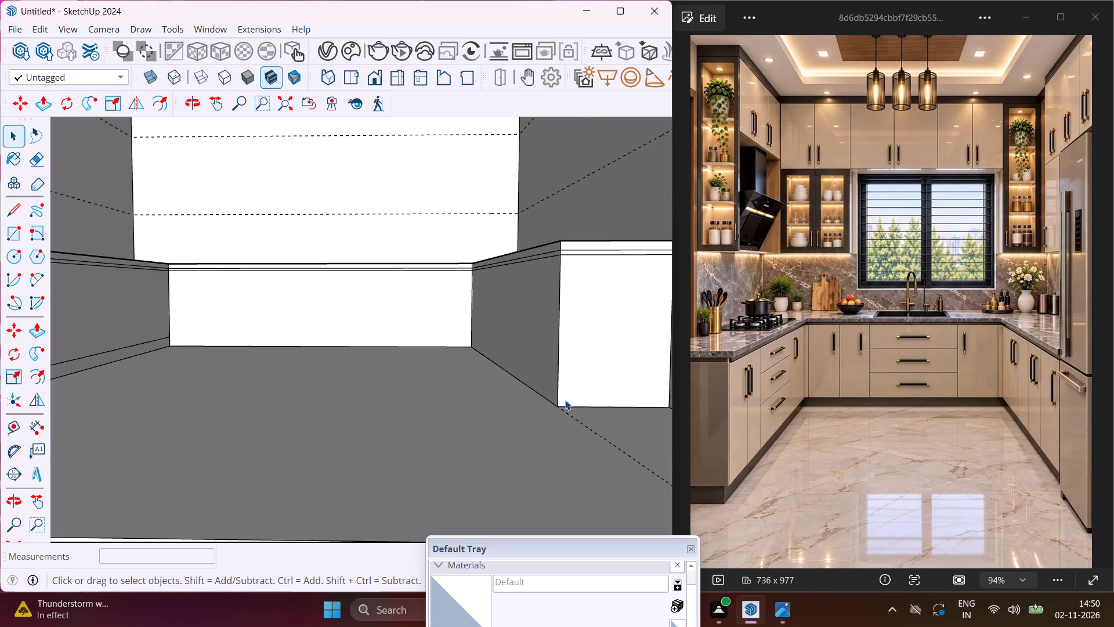
left_click(554, 406)
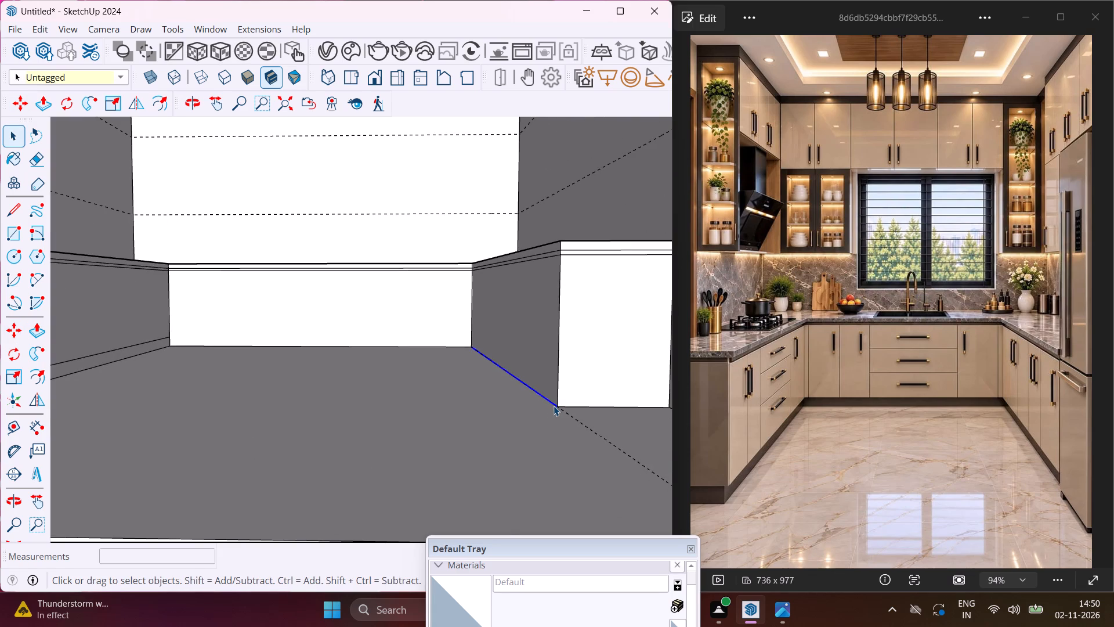
key("m")
scroll(554, 406, "up", 4)
left_click(562, 410)
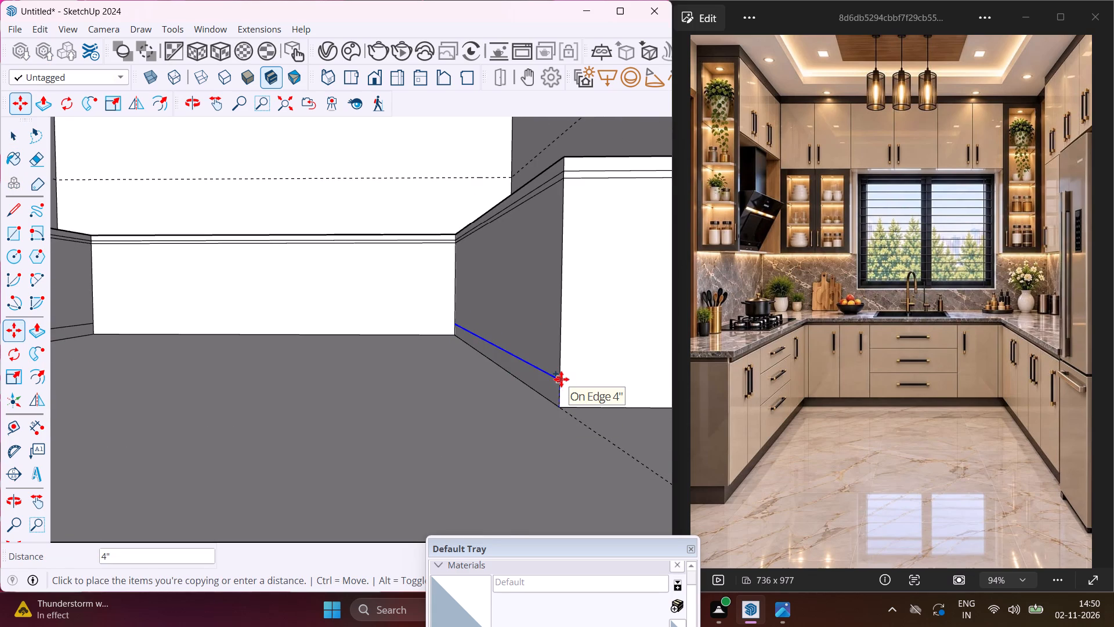
type("4\"")
key("Return")
key("Escape")
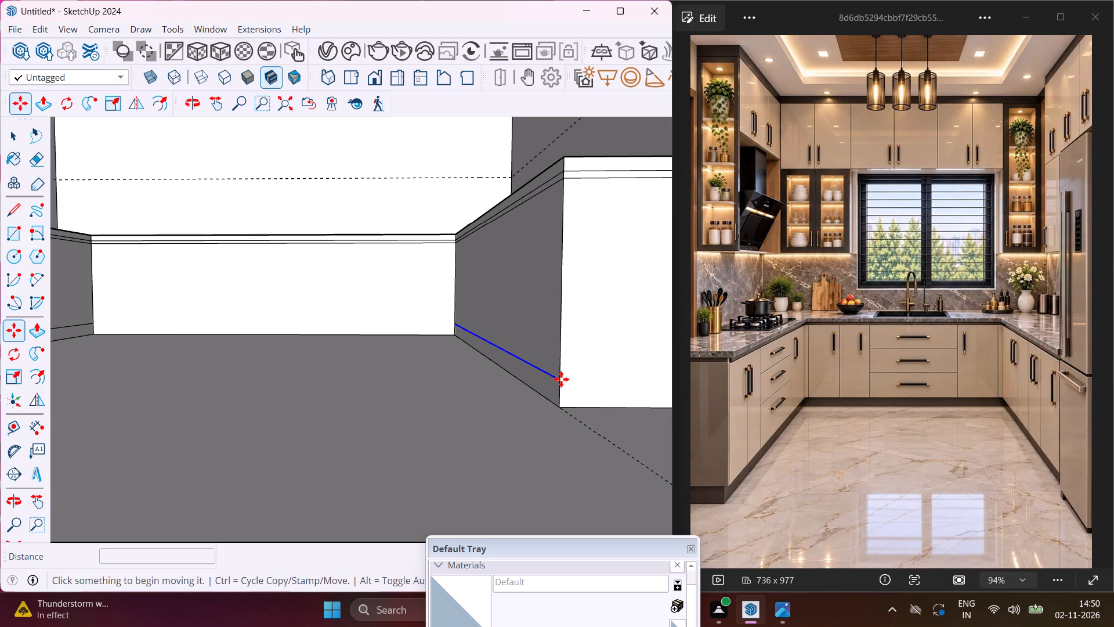
key("space")
Copy the back counter's bottom edge 4" up its front face, meeting the right counter's toe-kick line.
middle_click_drag(308, 222, 360, 295)
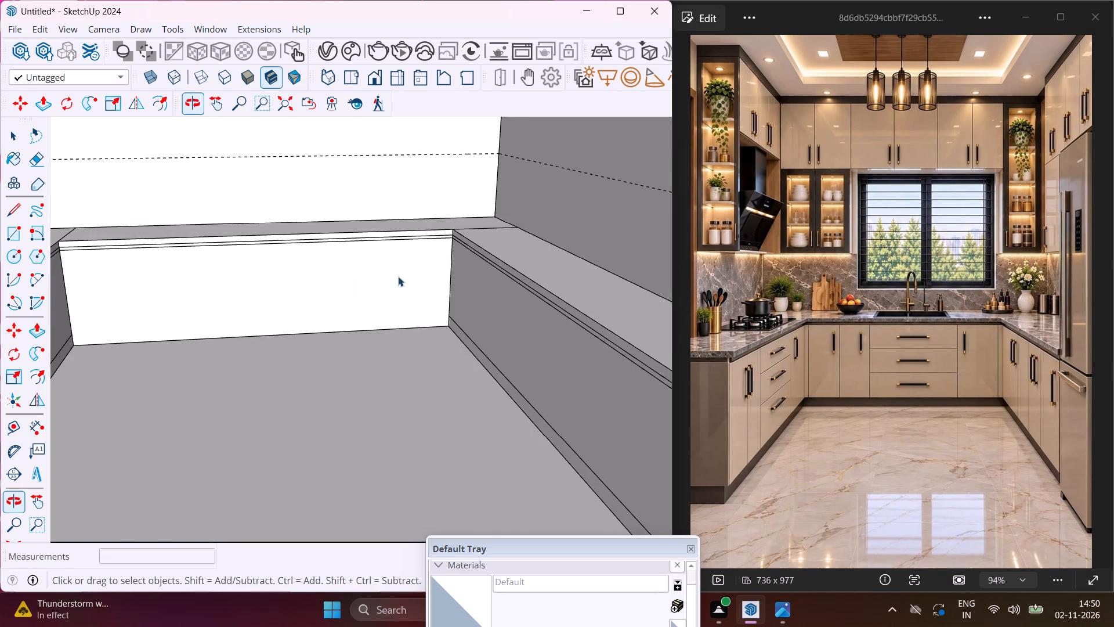
scroll(405, 278, "up", 9)
scroll(437, 388, "up", 2)
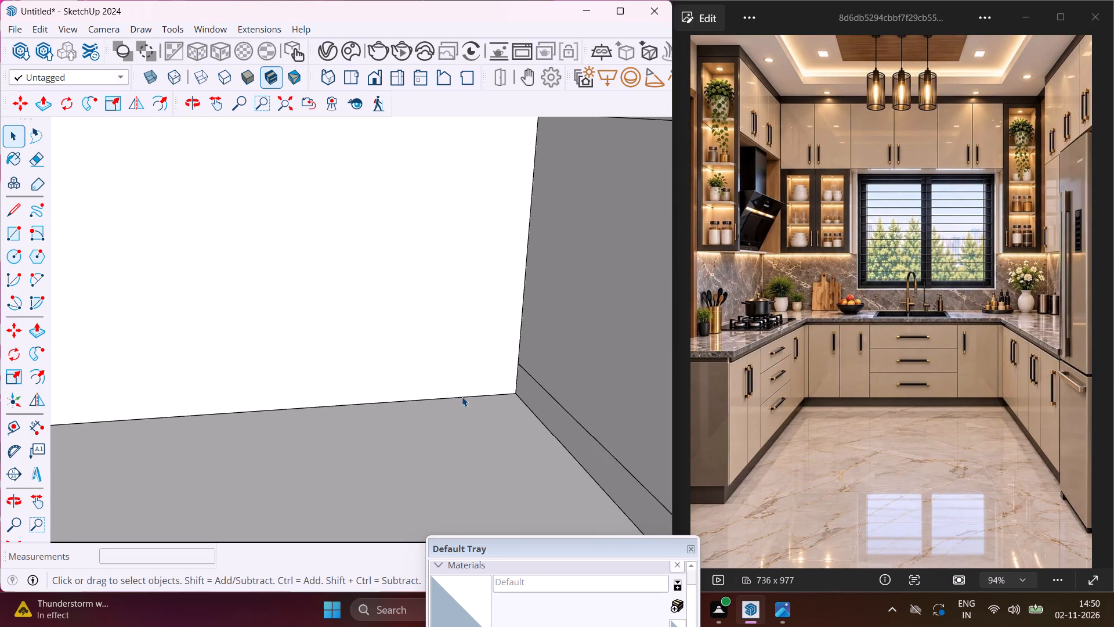
left_click(462, 397)
key("m")
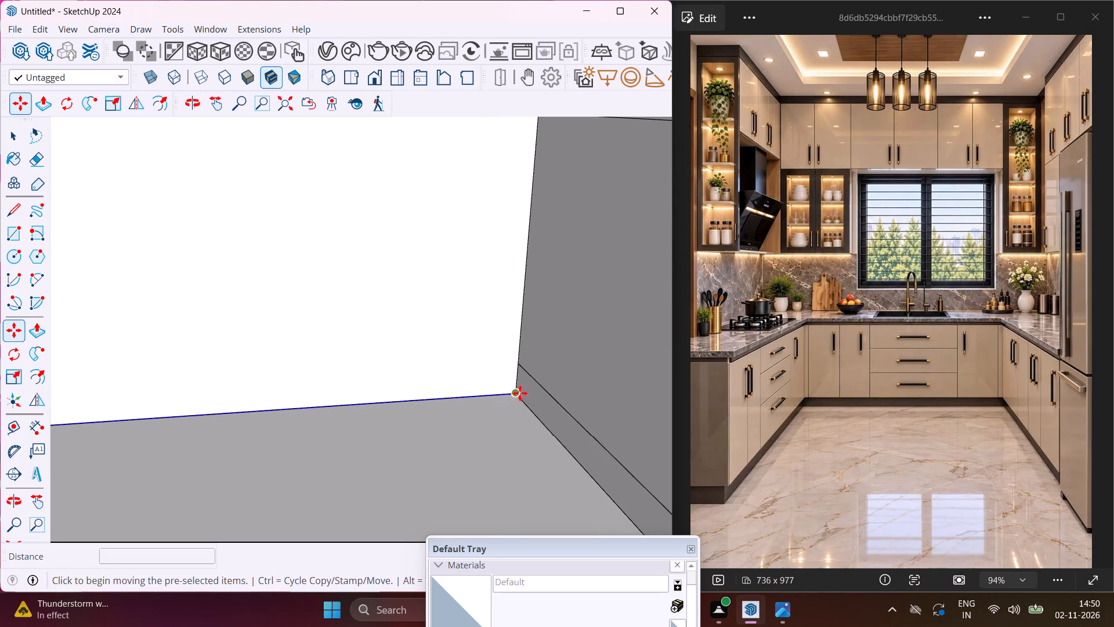
left_click(513, 392)
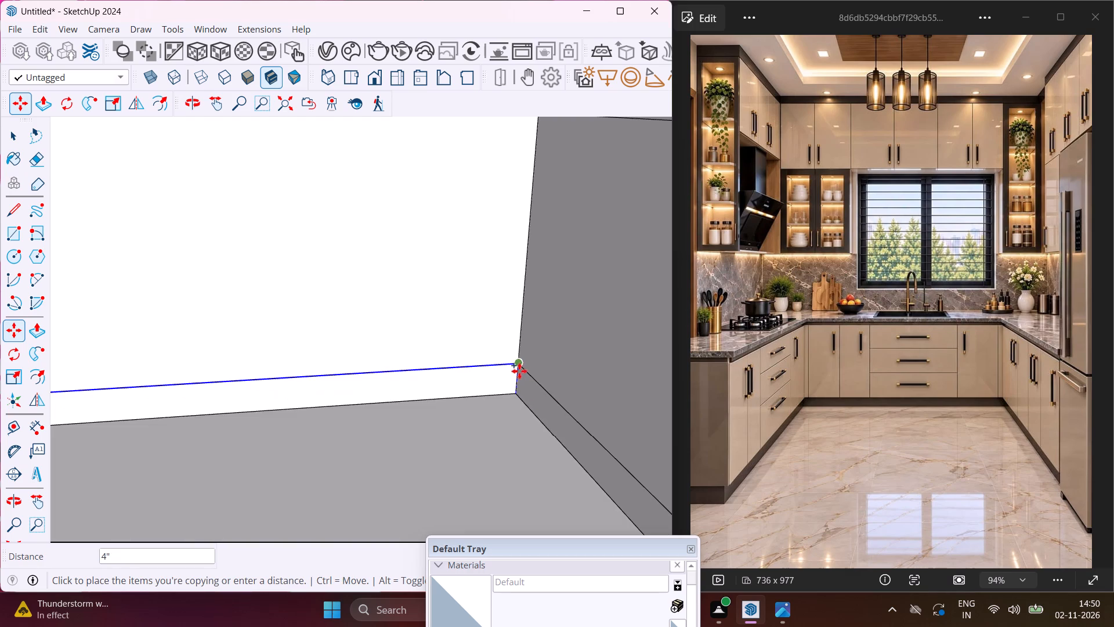
left_click(520, 368)
scroll(446, 383, "down", 12)
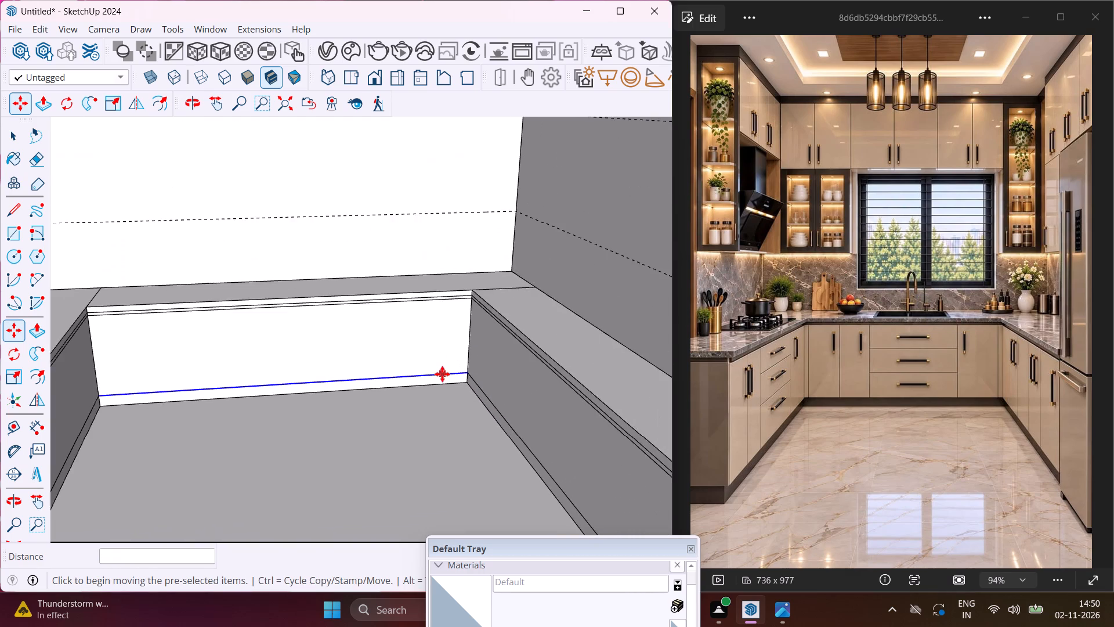
scroll(442, 374, "down", 5)
key("Escape")
key("space")
Place a vertical Tape Measure guide on the left wall about 3' 3" from its front edge, at the counter's end.
middle_click_drag(414, 408, 407, 369)
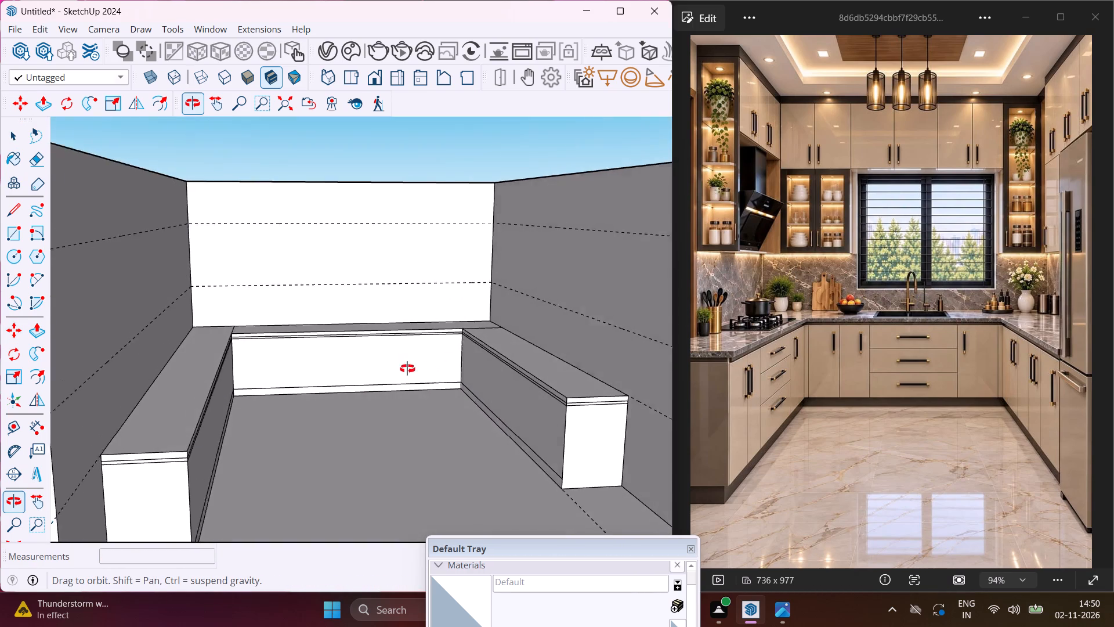
middle_click_drag(407, 369, 418, 375)
middle_click(415, 373)
scroll(401, 355, "down", 5)
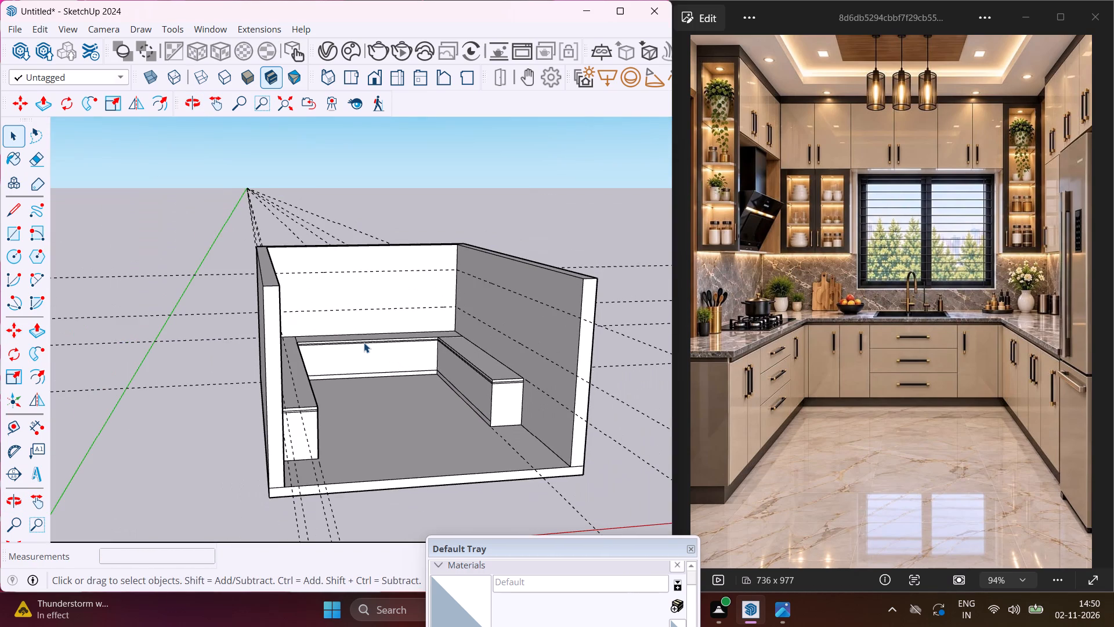
middle_click_drag(346, 377, 232, 377)
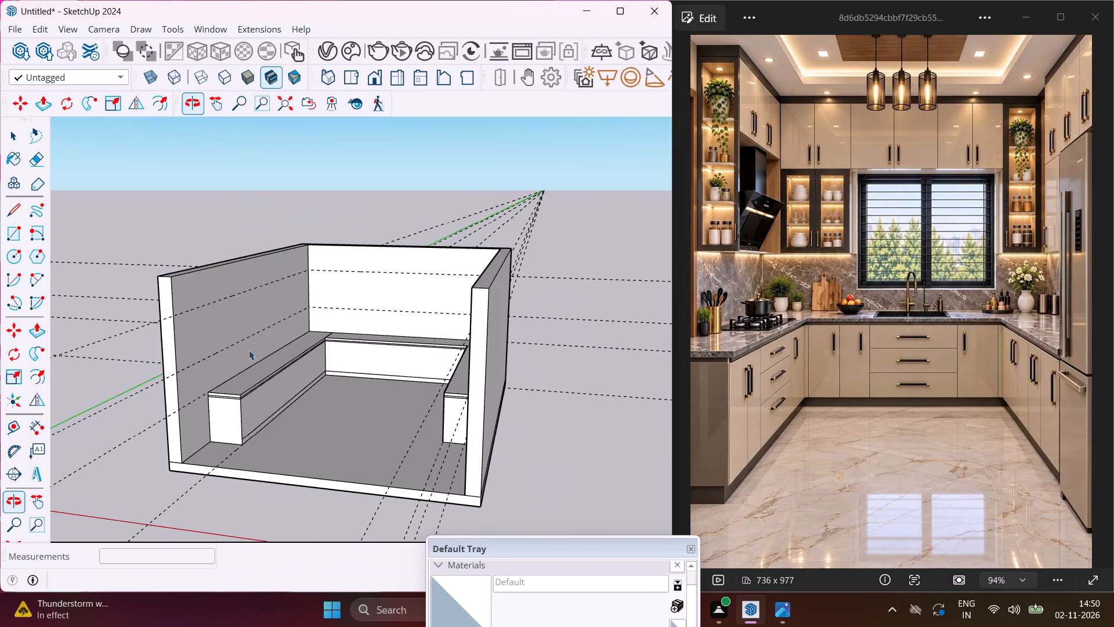
scroll(248, 318, "up", 5)
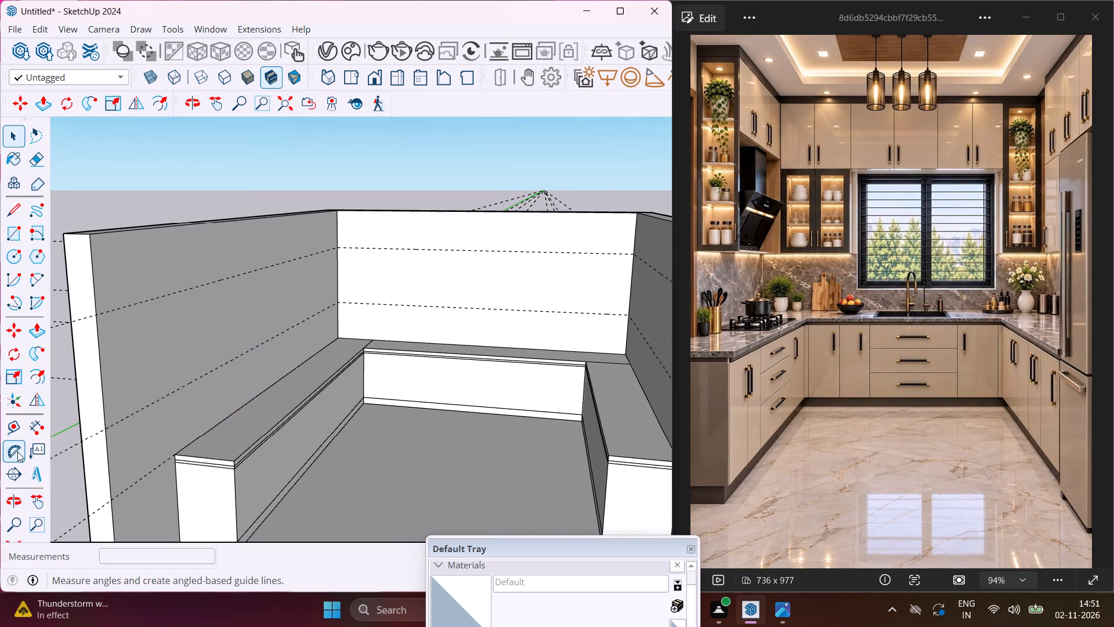
left_click(17, 436)
scroll(114, 421, "down", 4)
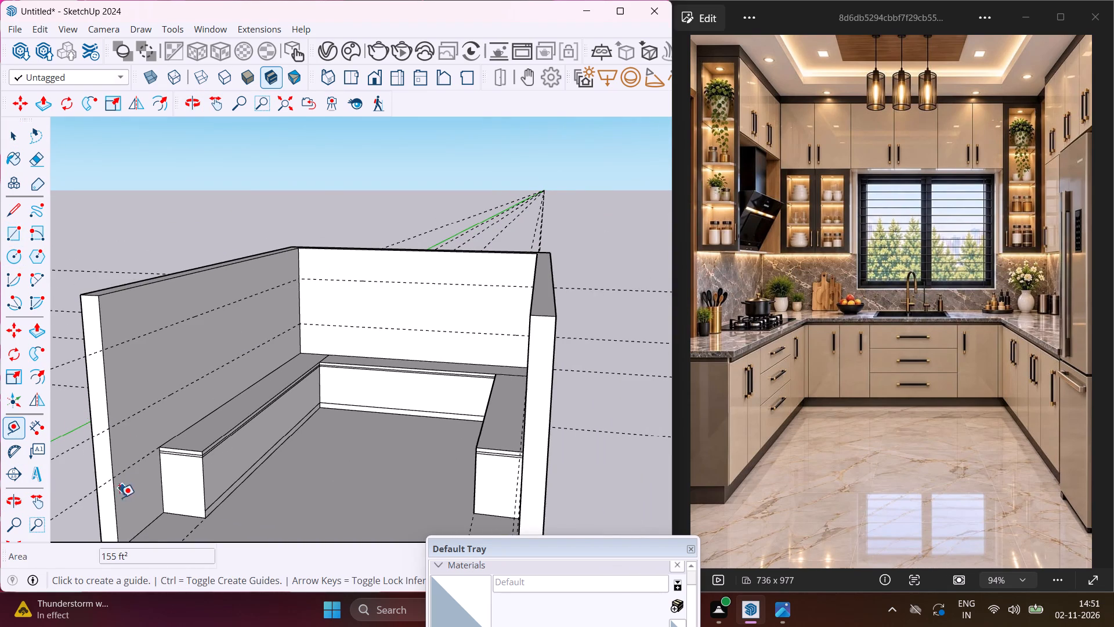
left_click(114, 509)
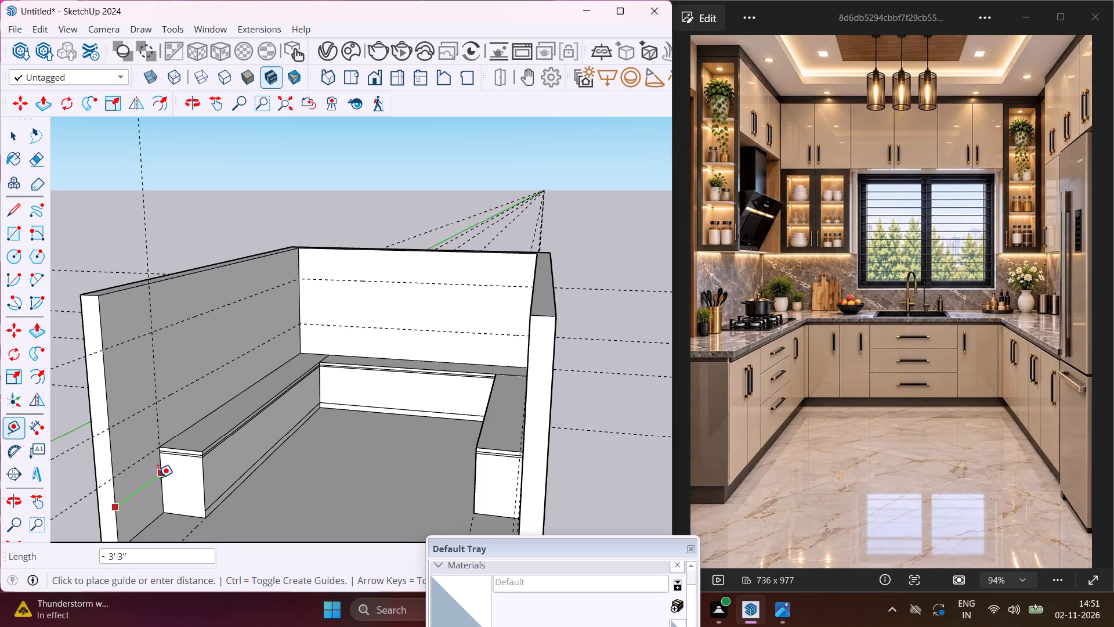
left_click(158, 478)
scroll(135, 441, "down", 5)
Measure the distance from the left wall's front edge to its vertical guide.
middle_click_drag(135, 441, 312, 449)
scroll(548, 463, "up", 6)
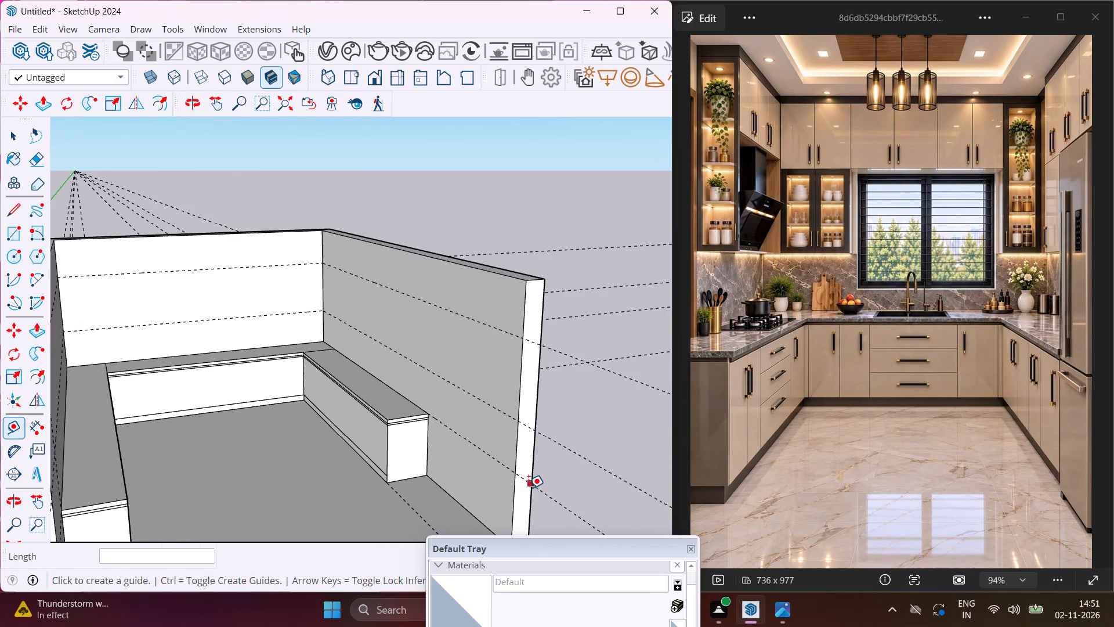
scroll(529, 488, "up", 1)
scroll(494, 473, "down", 4)
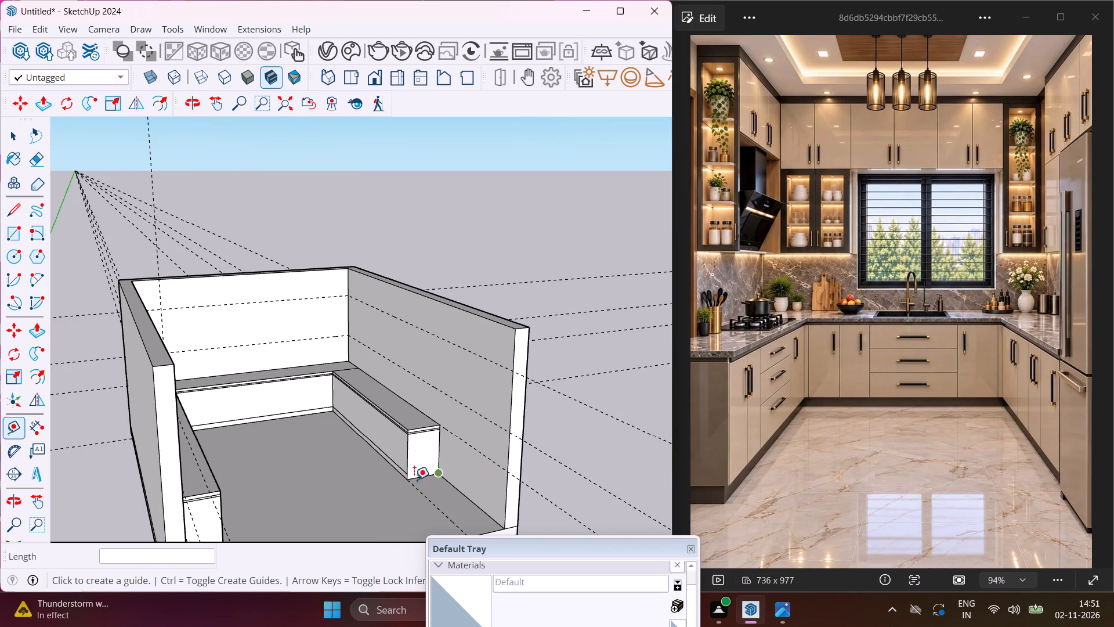
middle_click_drag(321, 474, 223, 451)
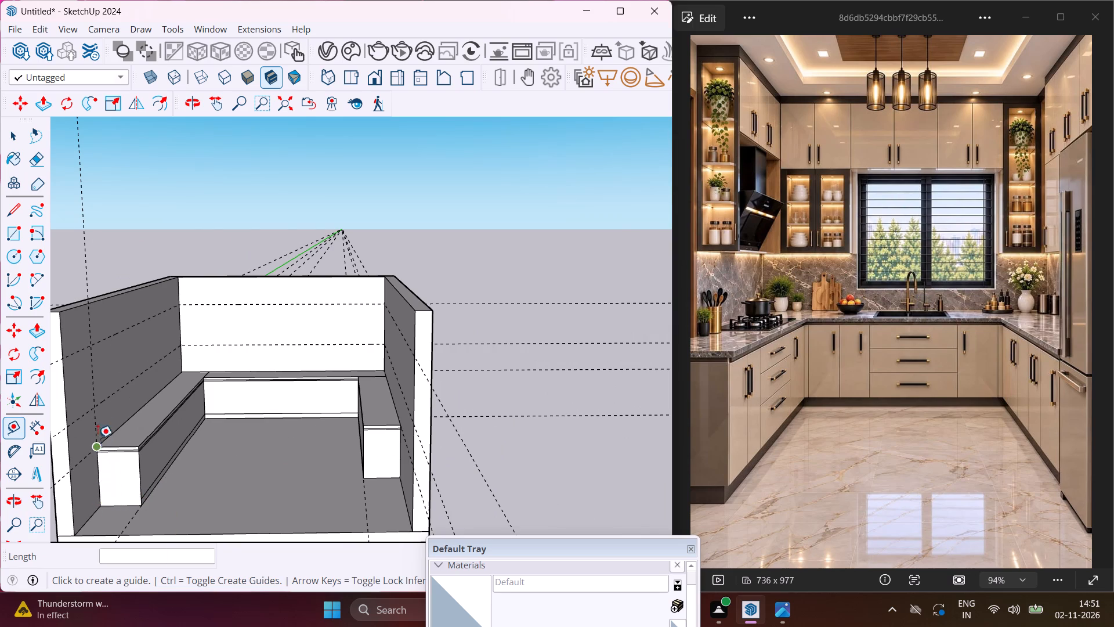
left_click(67, 395)
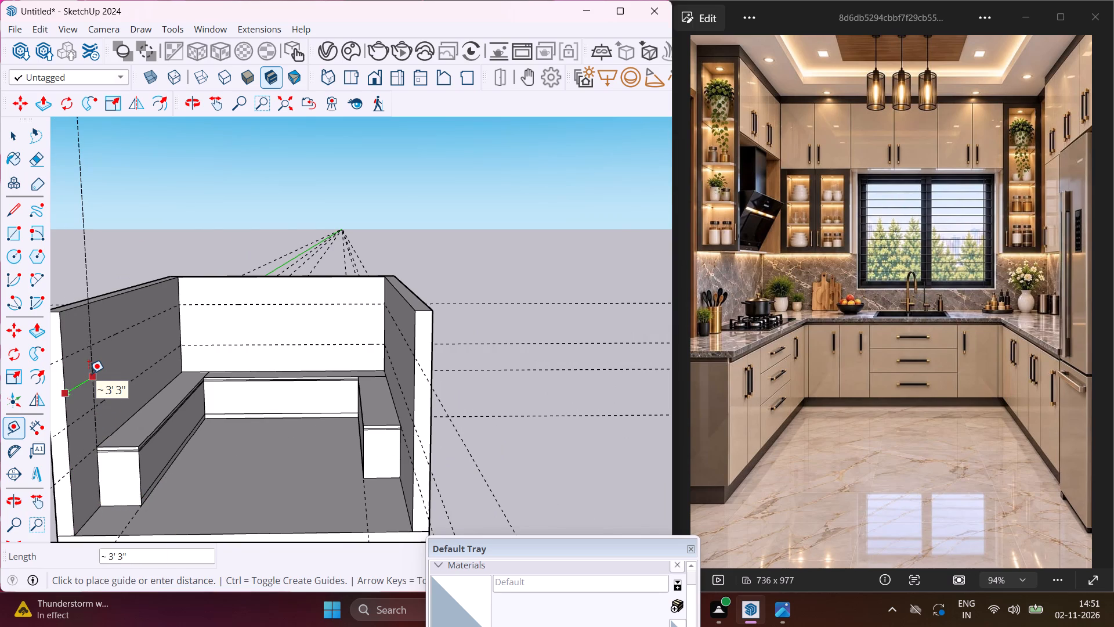
scroll(89, 373, "up", 1)
key("Escape")
Place a matching vertical guide on the right wall, 3'3" in from its front edge.
scroll(155, 425, "up", 1)
middle_click_drag(157, 426, 314, 419)
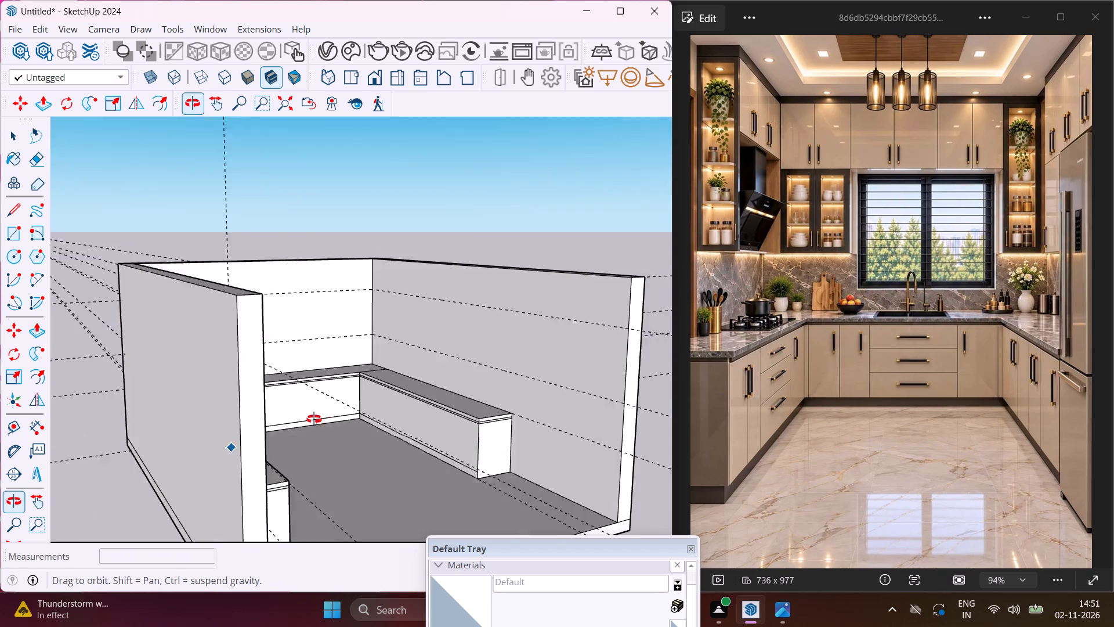
middle_click_drag(314, 419, 341, 413)
scroll(688, 373, "up", 2)
scroll(652, 403, "up", 2)
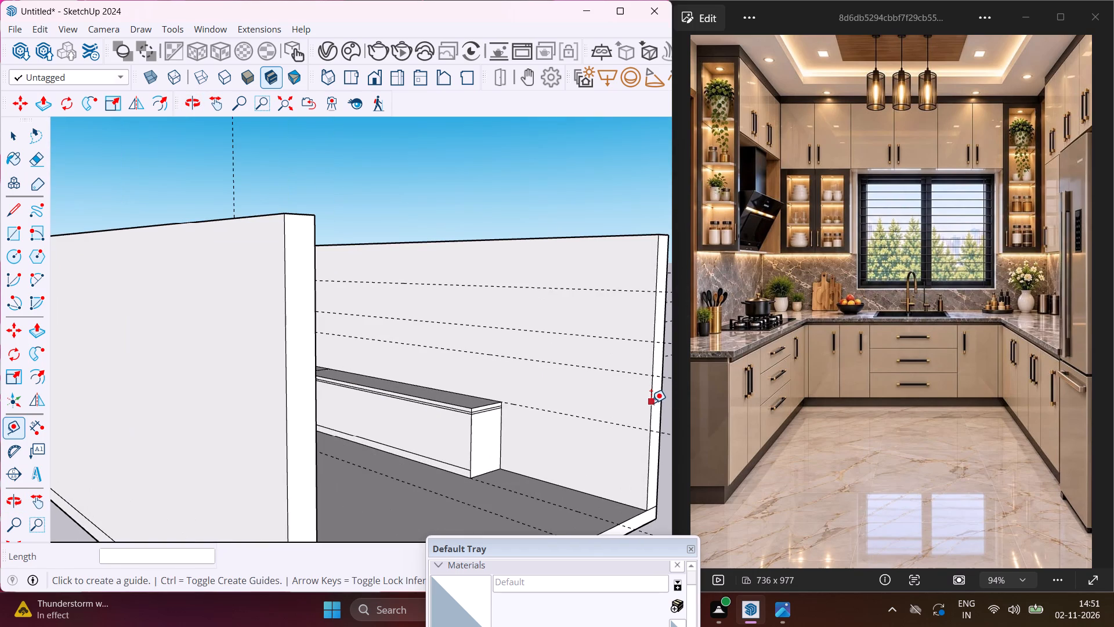
left_click(651, 403)
type("3'3\"")
key("Return")
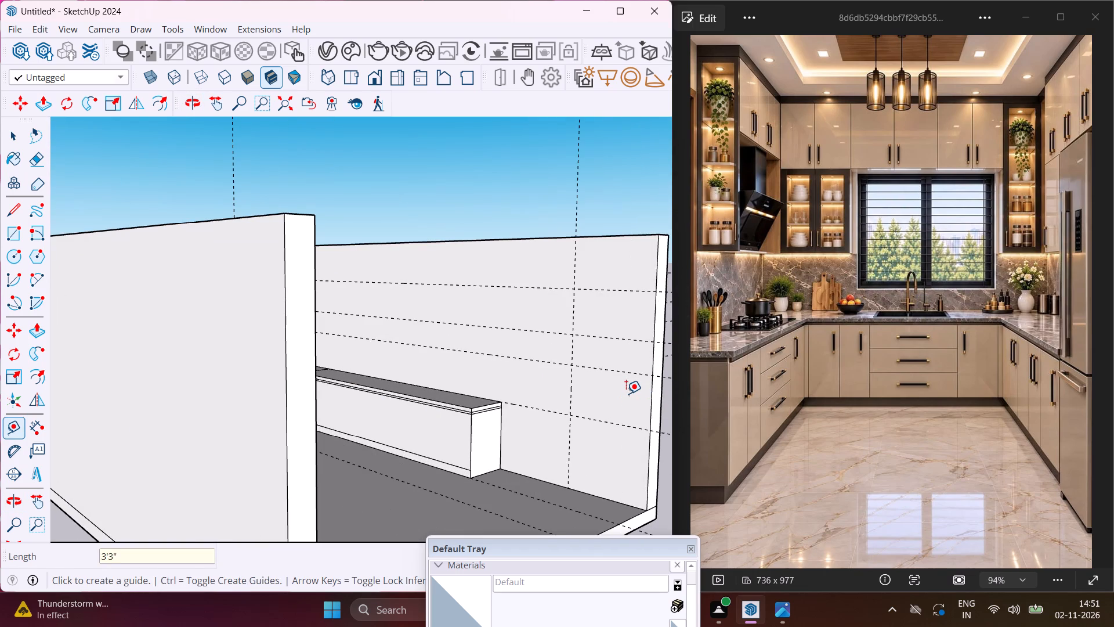
scroll(548, 409, "down", 1)
middle_click_drag(547, 409, 518, 413)
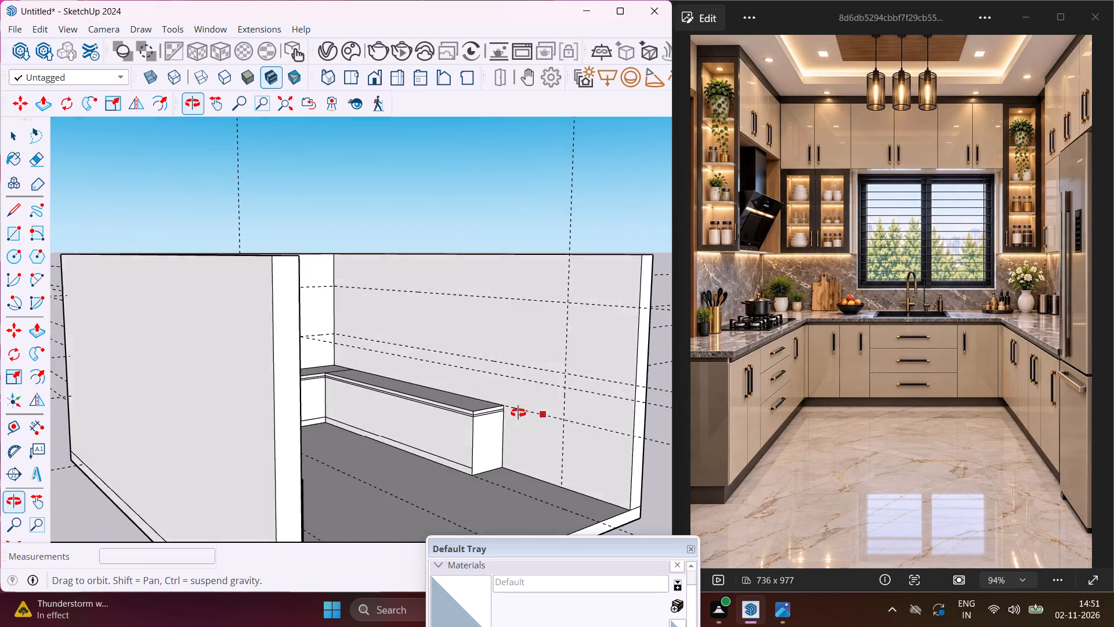
middle_click_drag(518, 413, 476, 430)
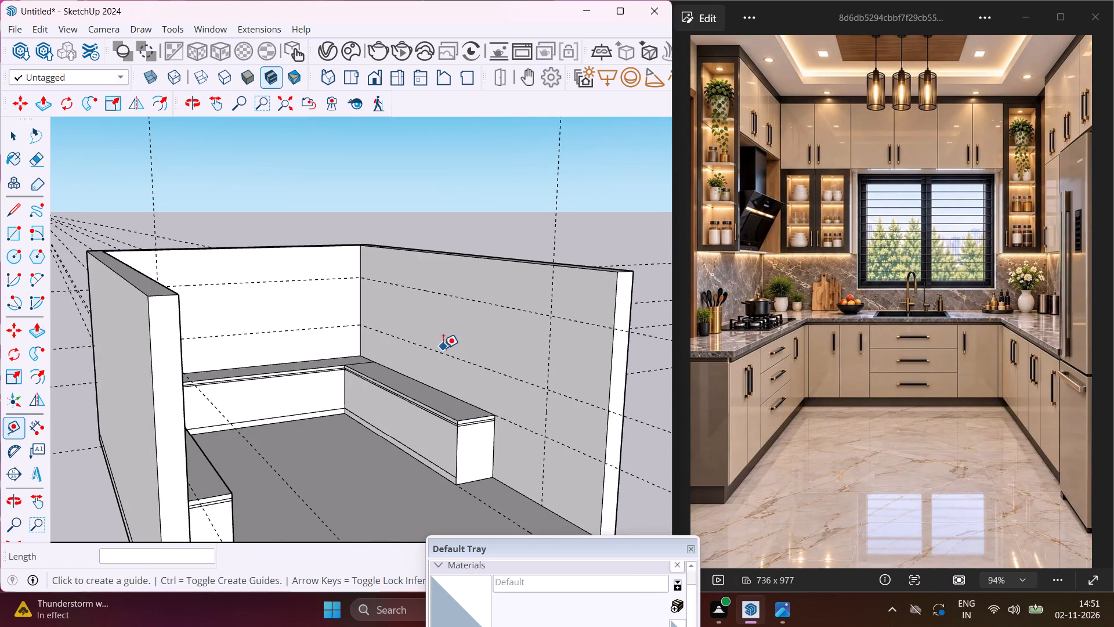
Draw a rectangle about 17' 6" by 2' along the top of the left wall, from its vertical guide to the back corner.
key("Escape")
key("space")
middle_click_drag(424, 344, 411, 345)
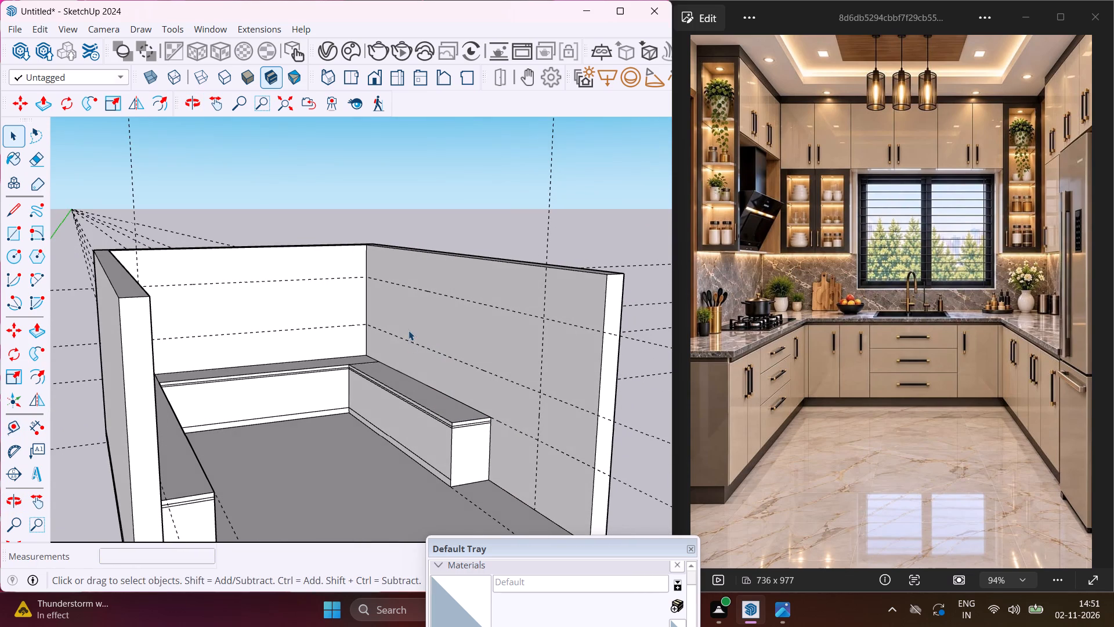
scroll(422, 289, "down", 2)
middle_click_drag(404, 286, 244, 292)
left_click(17, 228)
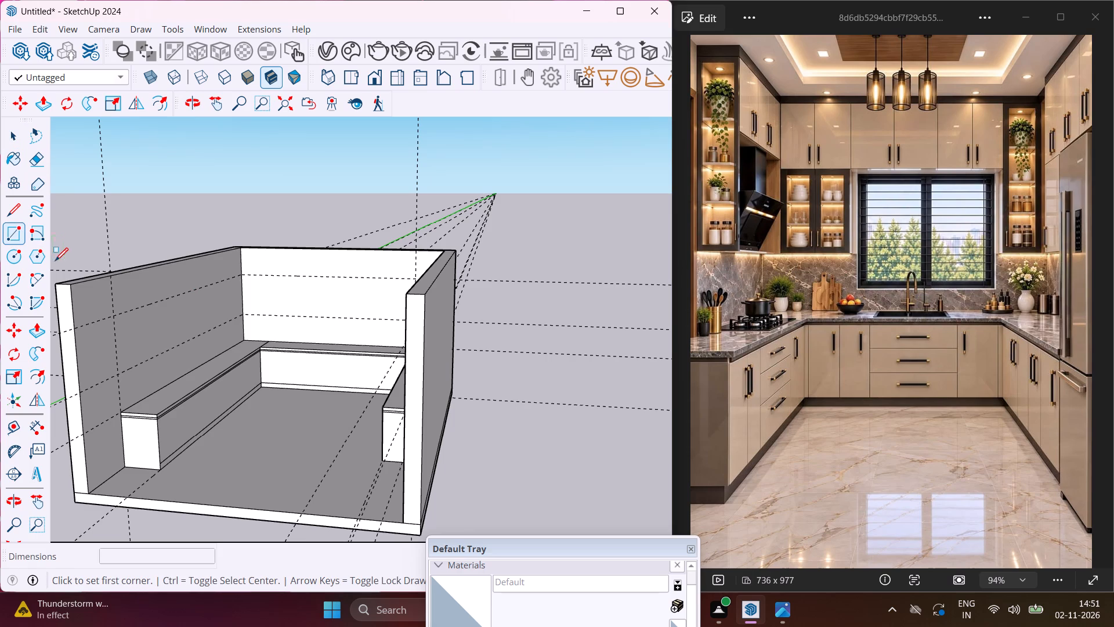
left_click(110, 276)
left_click(244, 275)
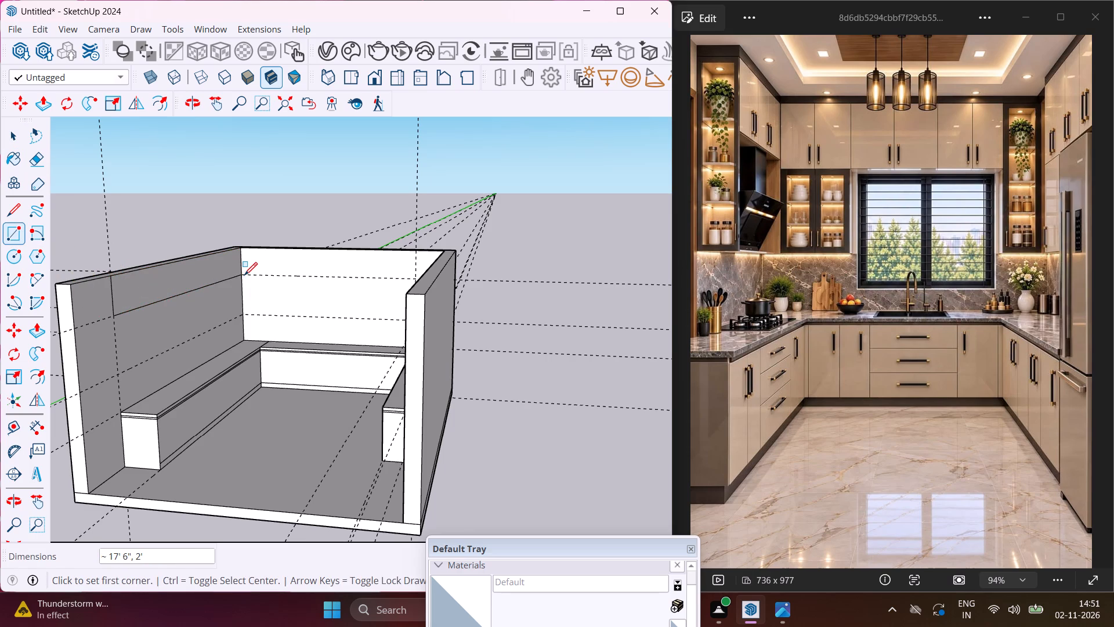
Draw a rectangle across the top of the back wall, spanning its full 15' width and about 2' 6" high.
middle_click_drag(244, 275, 298, 279)
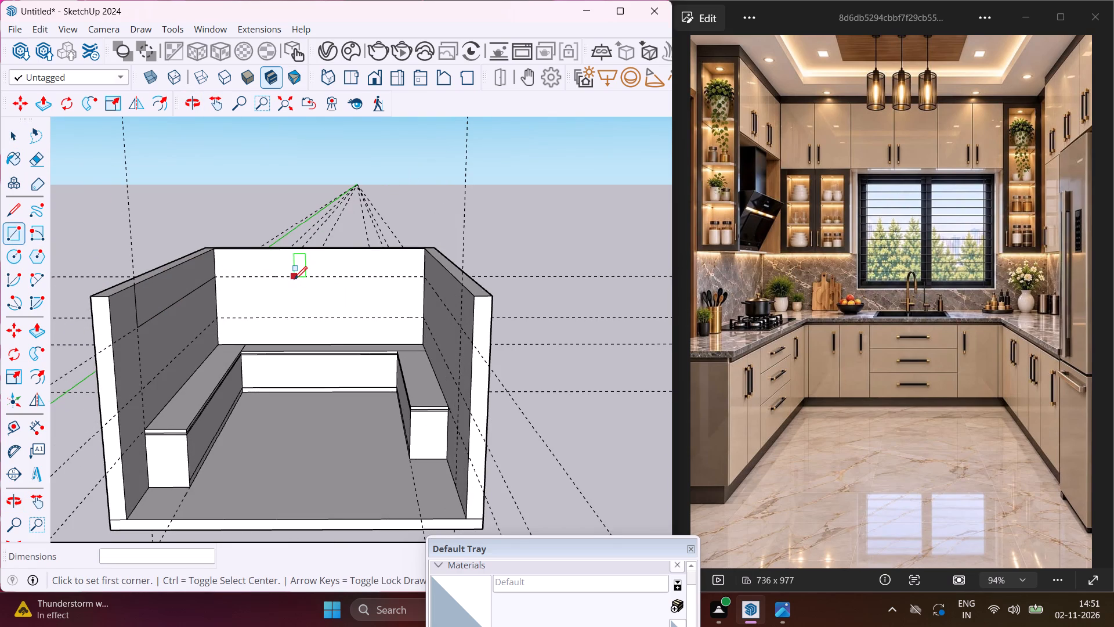
middle_click_drag(138, 381, 117, 376)
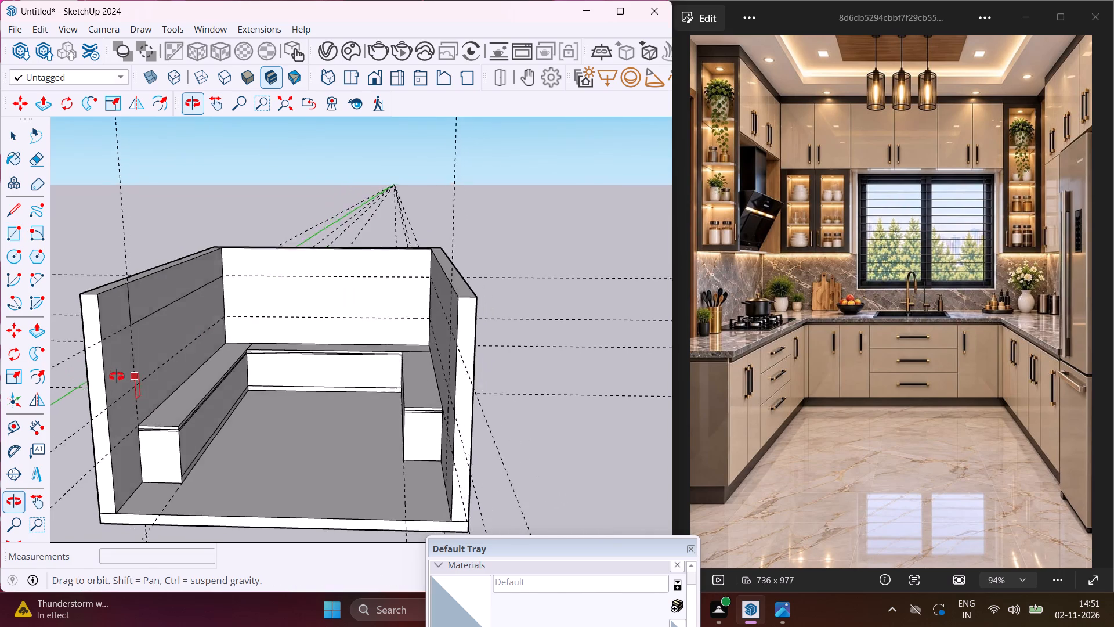
middle_click_drag(117, 376, 100, 367)
scroll(155, 309, "up", 3)
scroll(218, 290, "up", 3)
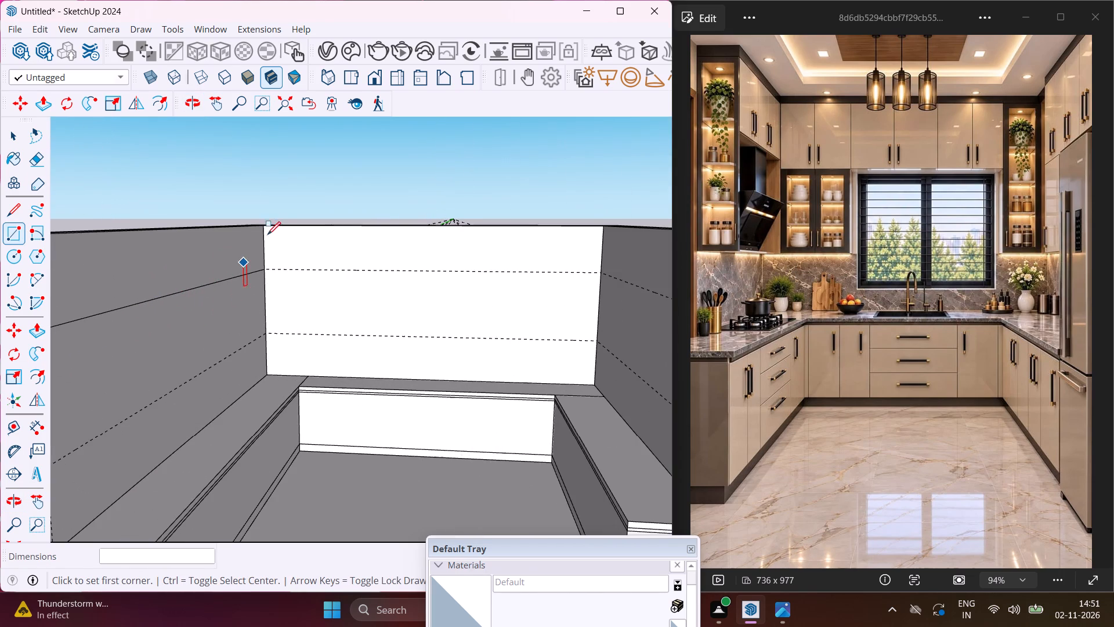
left_click(266, 228)
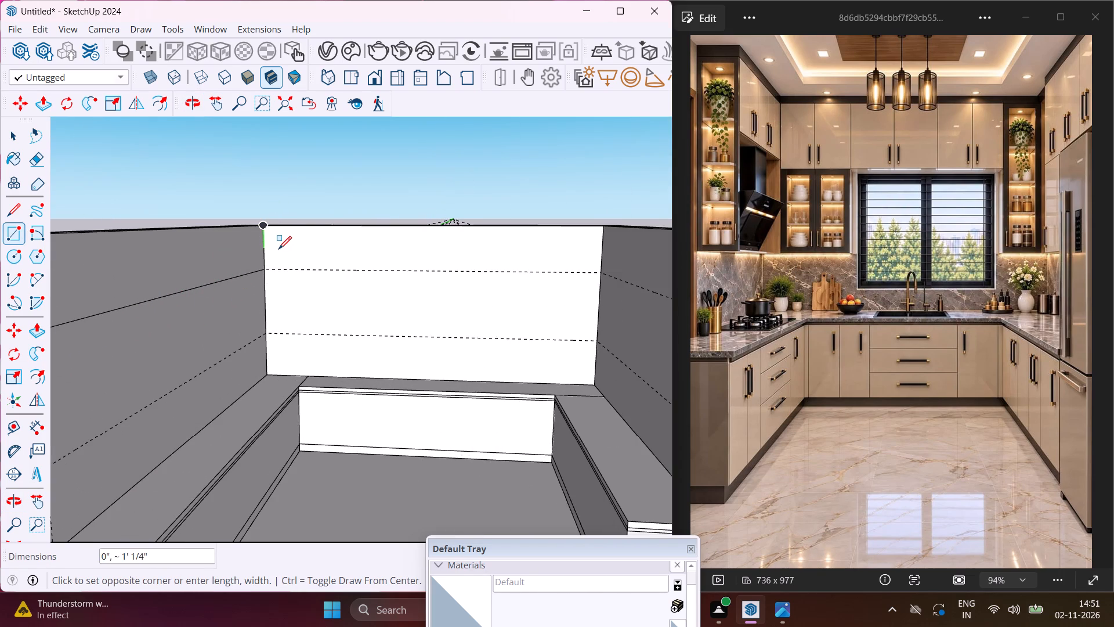
scroll(278, 249, "down", 6)
middle_click_drag(278, 249, 303, 258)
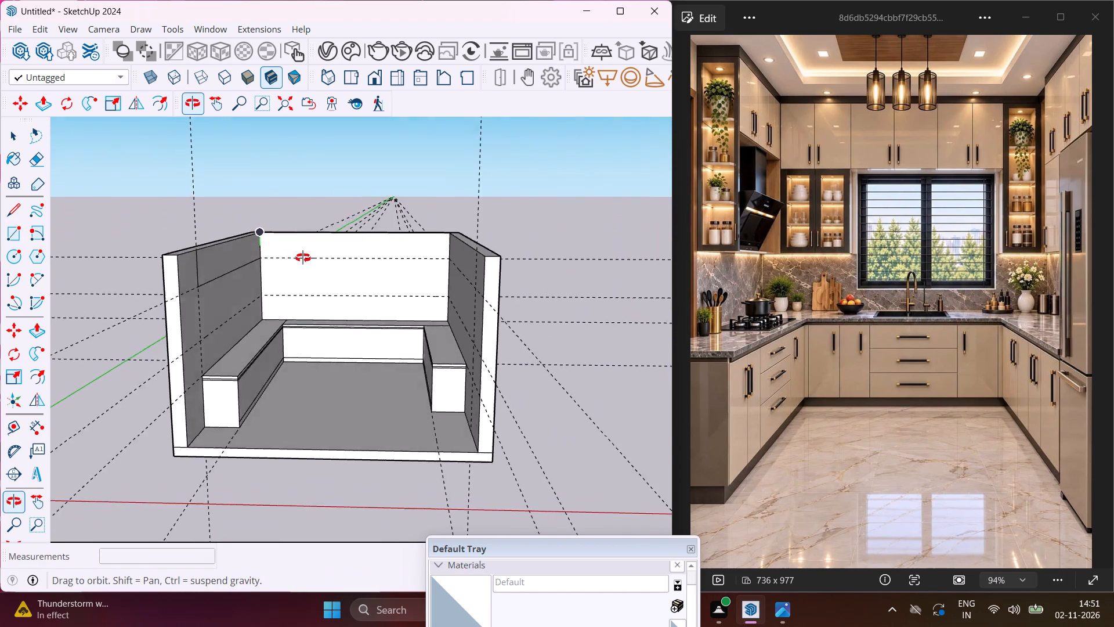
middle_click_drag(303, 258, 315, 260)
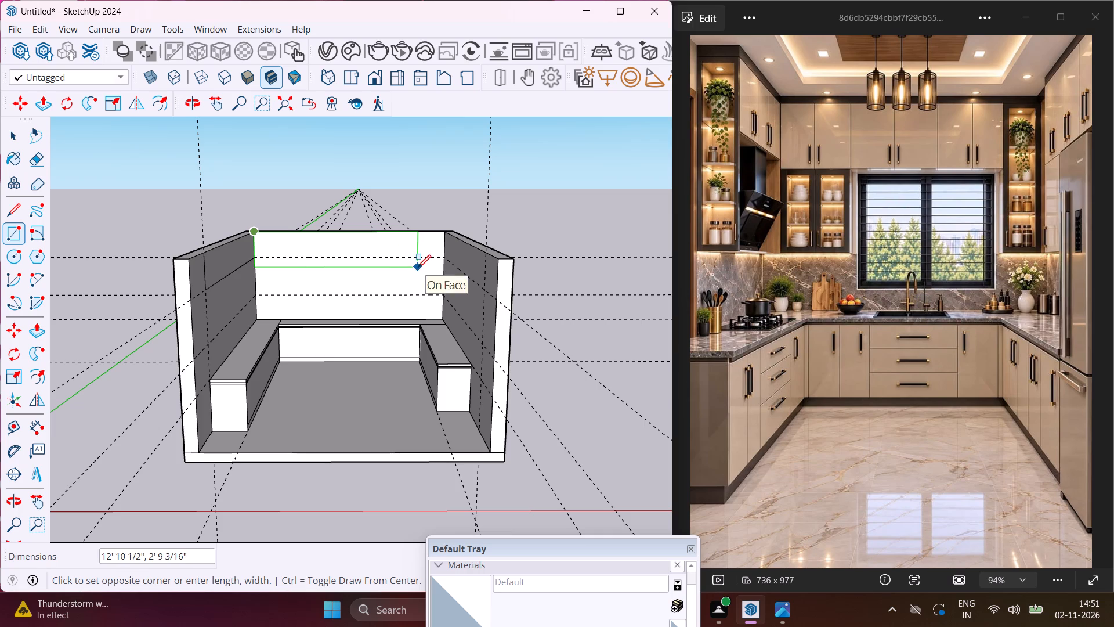
scroll(441, 262, "up", 9)
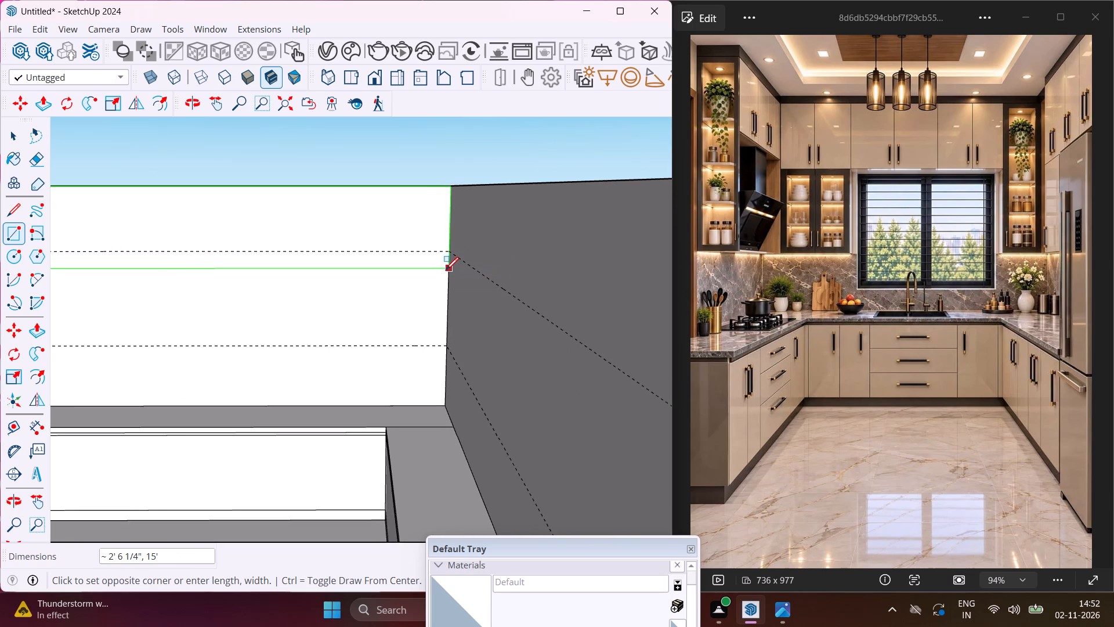
left_click(446, 270)
Draw a rectangle about 4' 2" by 2' 5" on the back wall's left end, between the upper rectangle and lower guide.
scroll(437, 267, "down", 5)
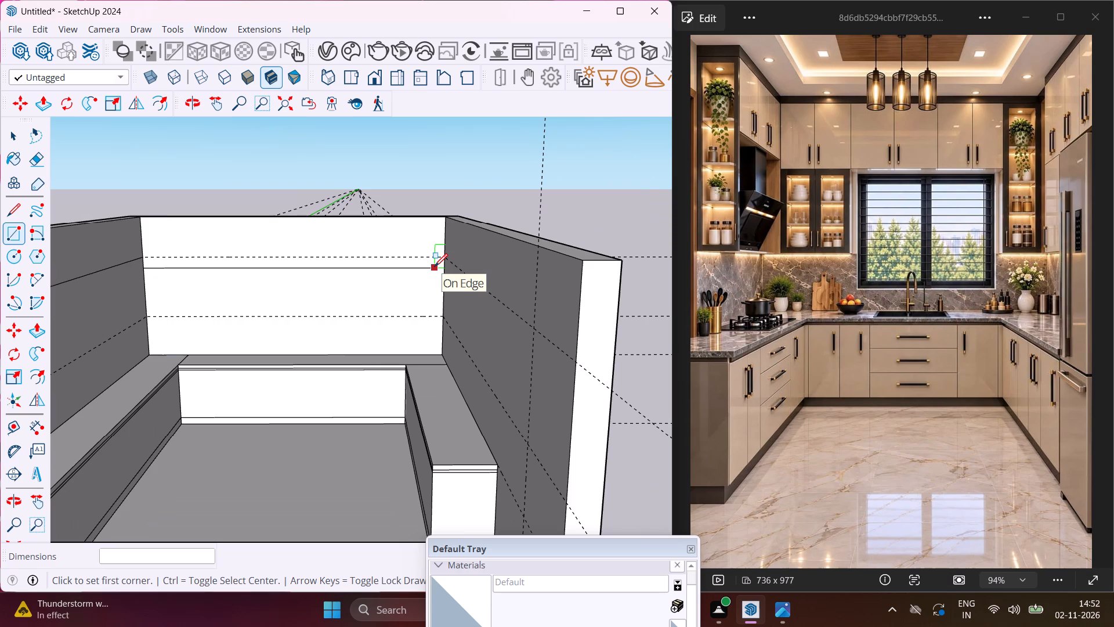
middle_click_drag(435, 266, 441, 230)
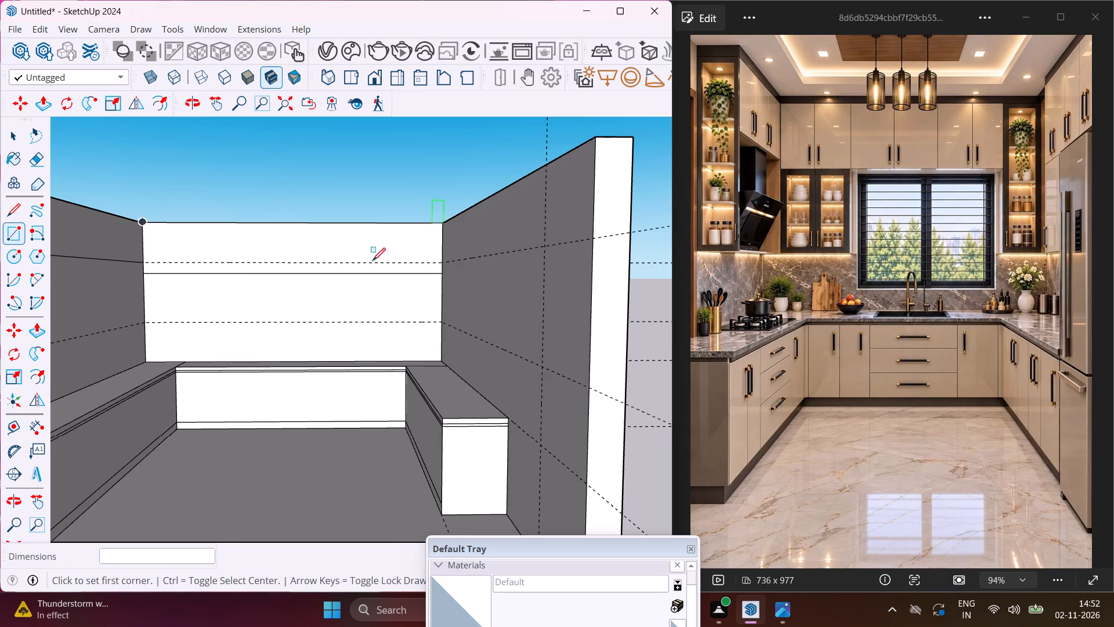
left_click(146, 273)
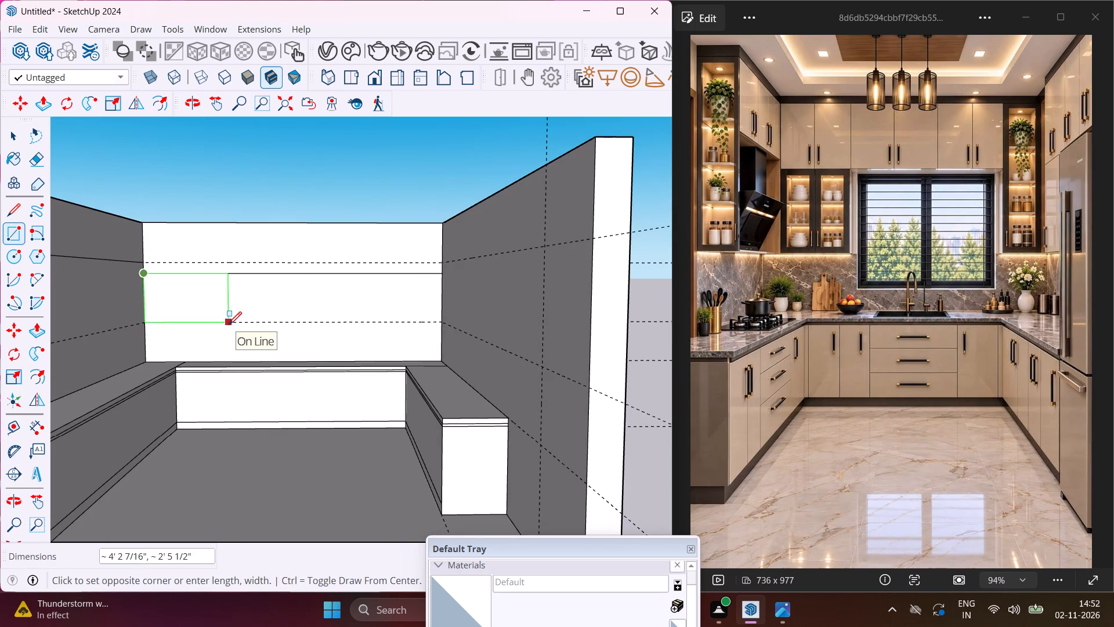
left_click(229, 325)
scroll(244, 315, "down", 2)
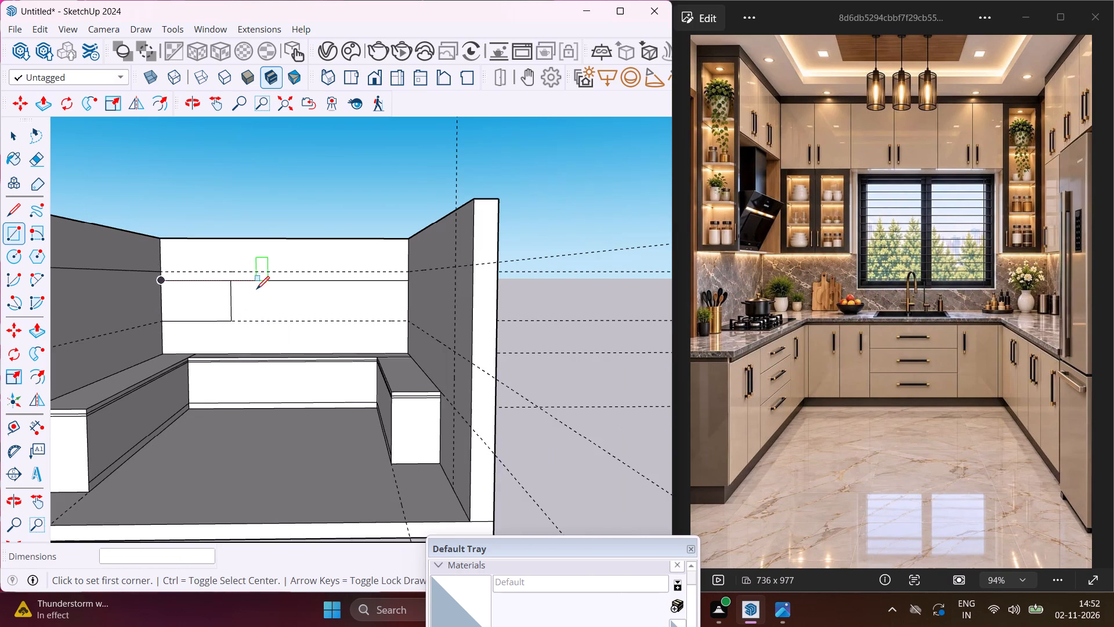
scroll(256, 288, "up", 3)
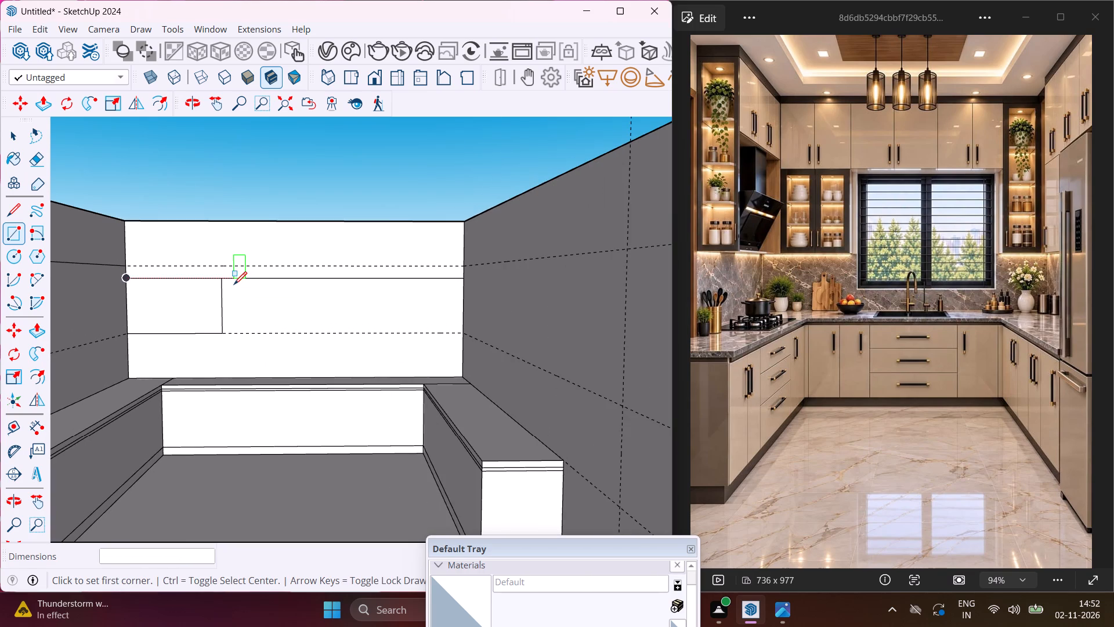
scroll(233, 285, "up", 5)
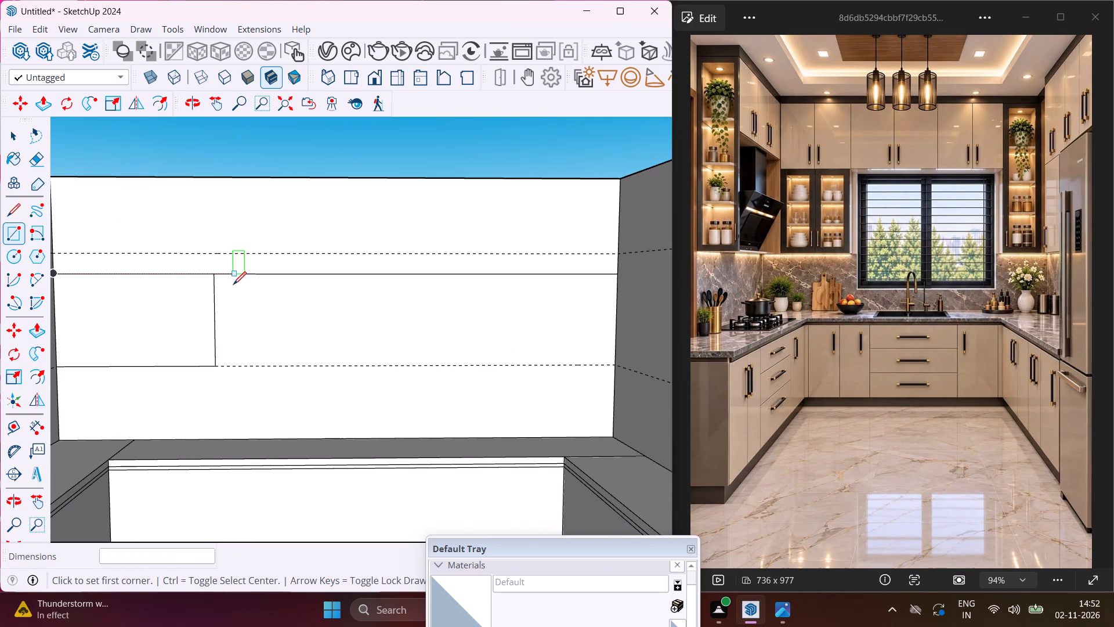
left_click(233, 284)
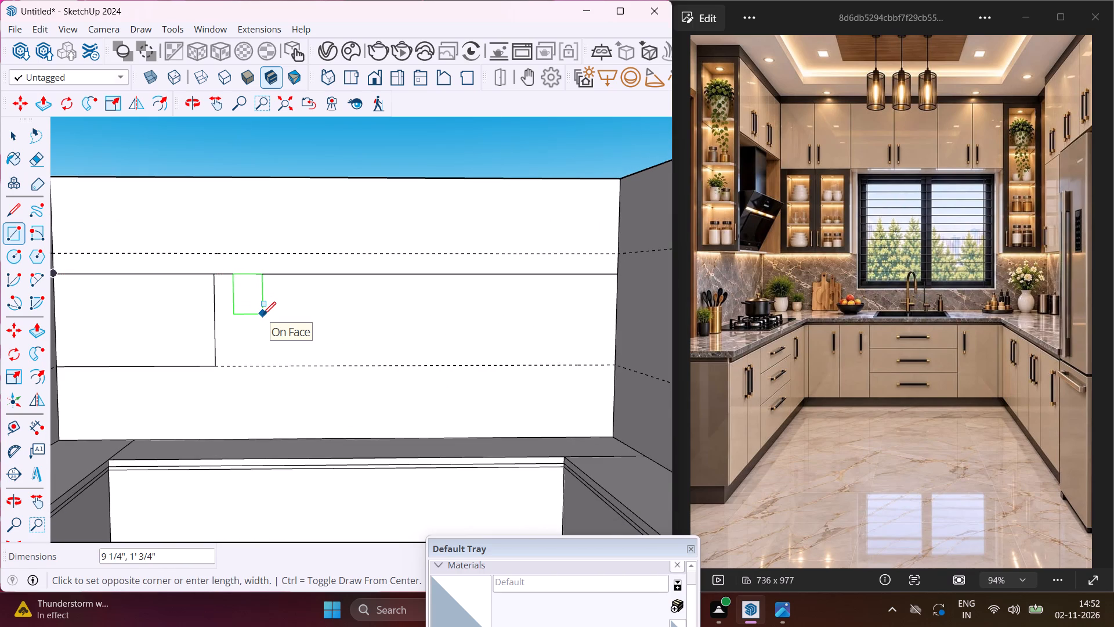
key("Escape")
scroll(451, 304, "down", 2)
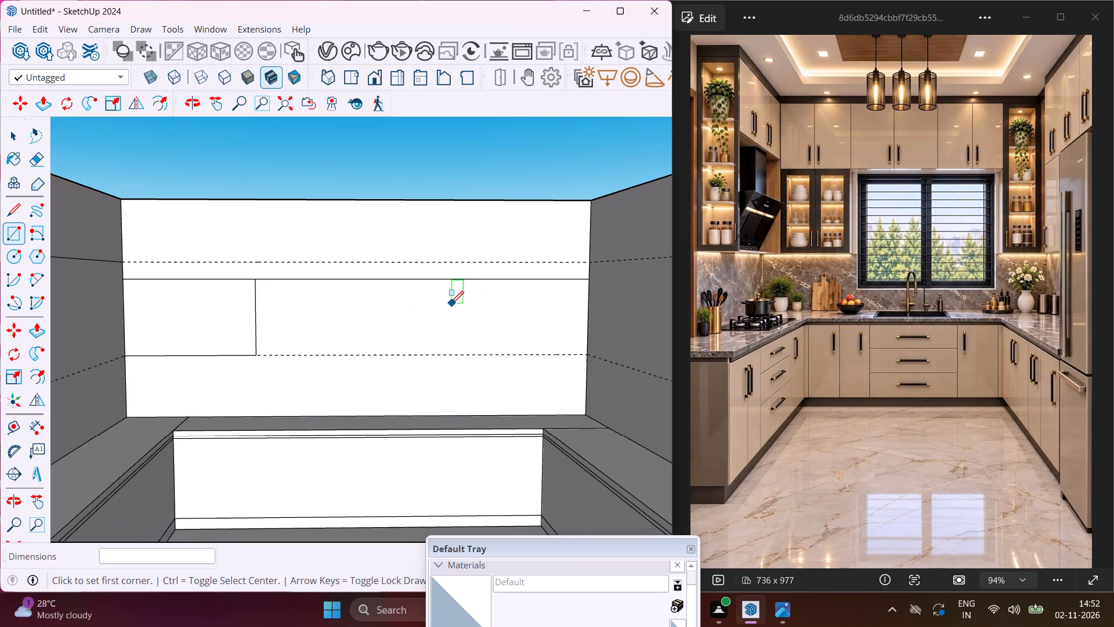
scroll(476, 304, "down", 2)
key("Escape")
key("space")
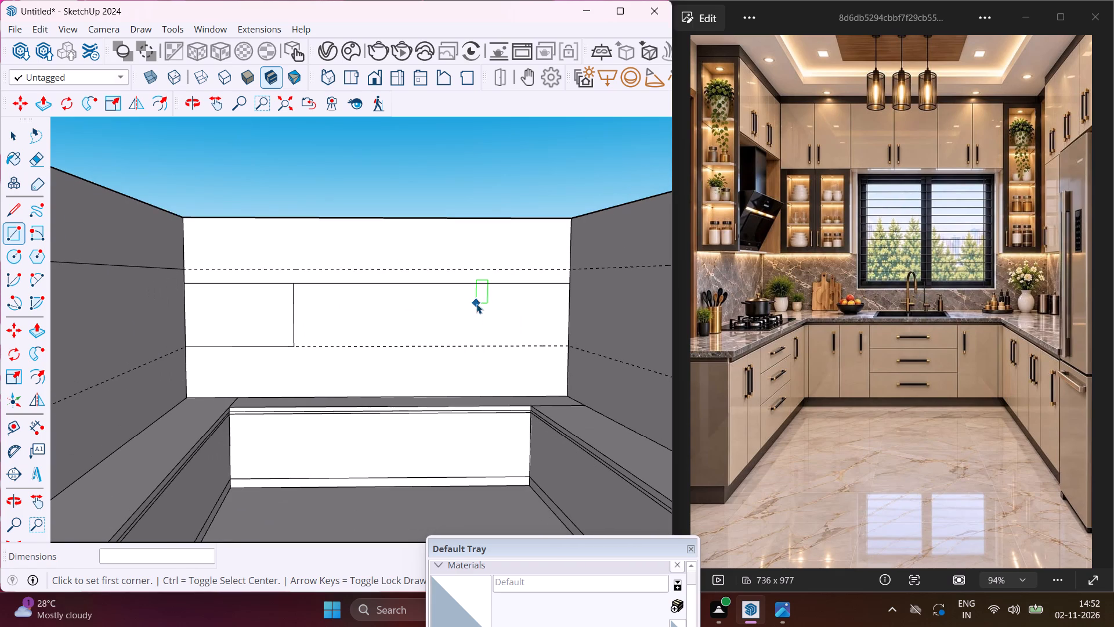
Push/Pull the left wall's upper rectangle out 1' 6" into the room as an overhead cabinet.
scroll(462, 259, "down", 4)
middle_click_drag(233, 251, 222, 307)
left_click(212, 294)
key("p")
left_click(212, 294)
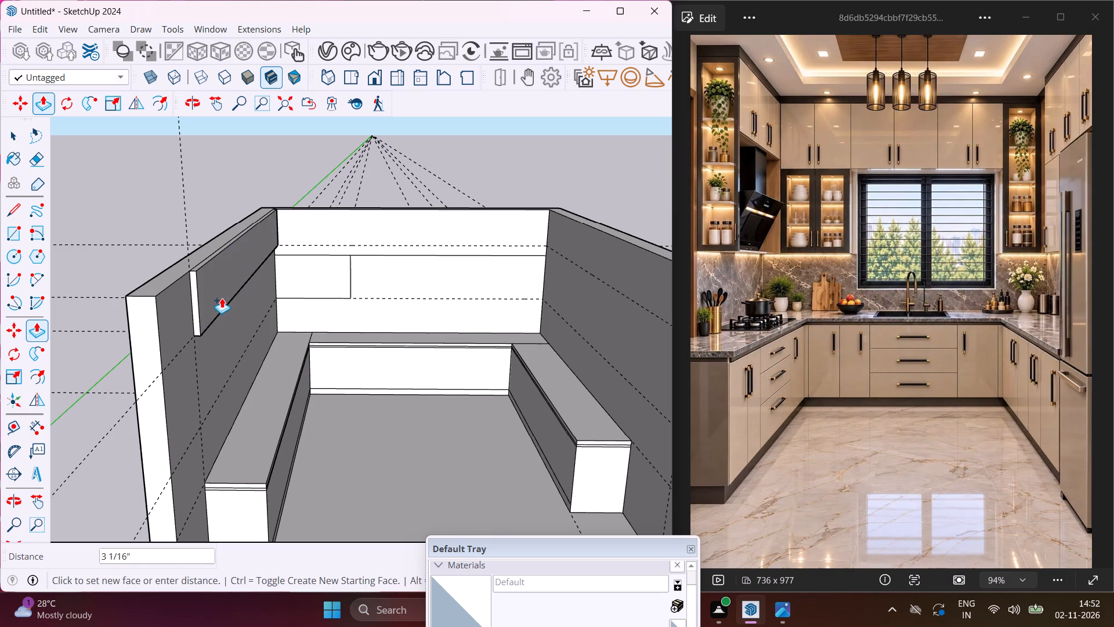
key("1")
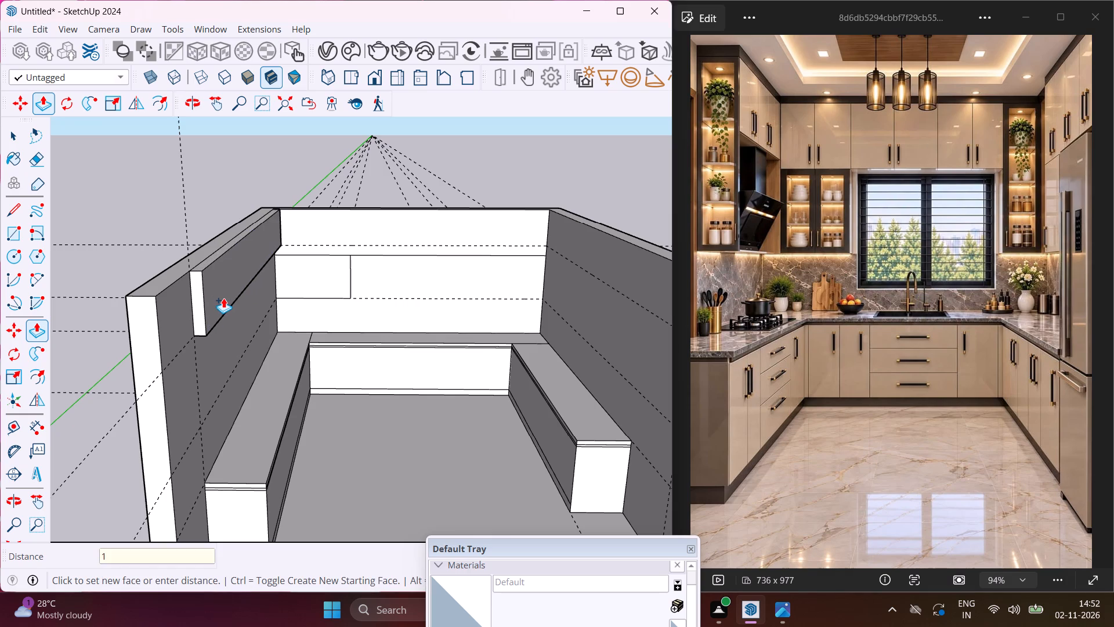
key("apostrophe")
type("6\"")
key("Return")
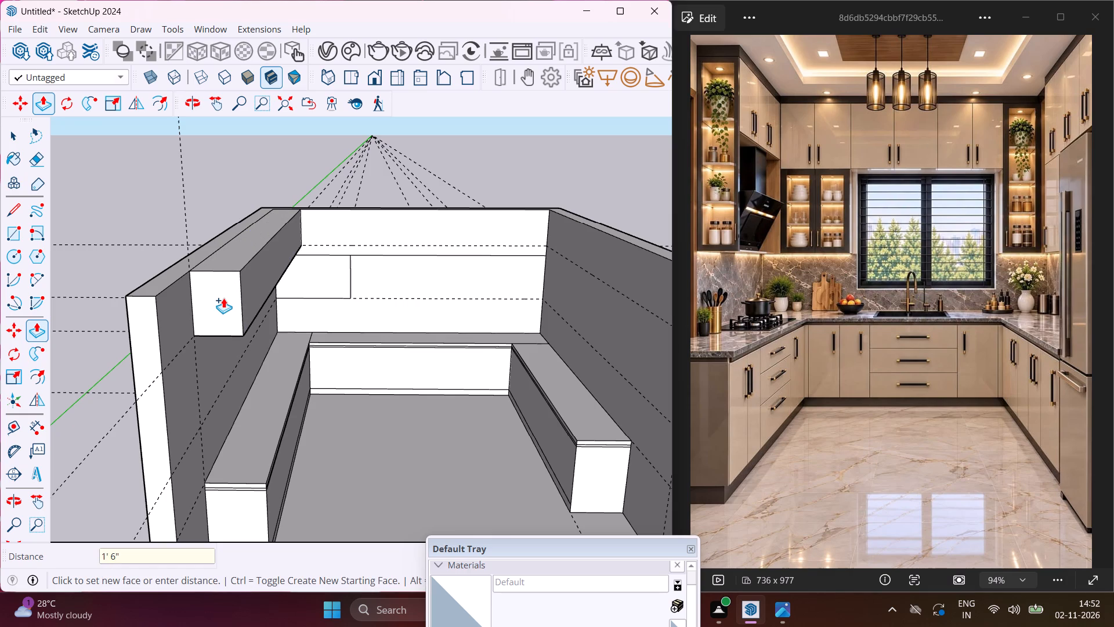
Repeat the 1' 6" Push/Pull on the back wall's full-width upper rectangle.
scroll(347, 273, "up", 5)
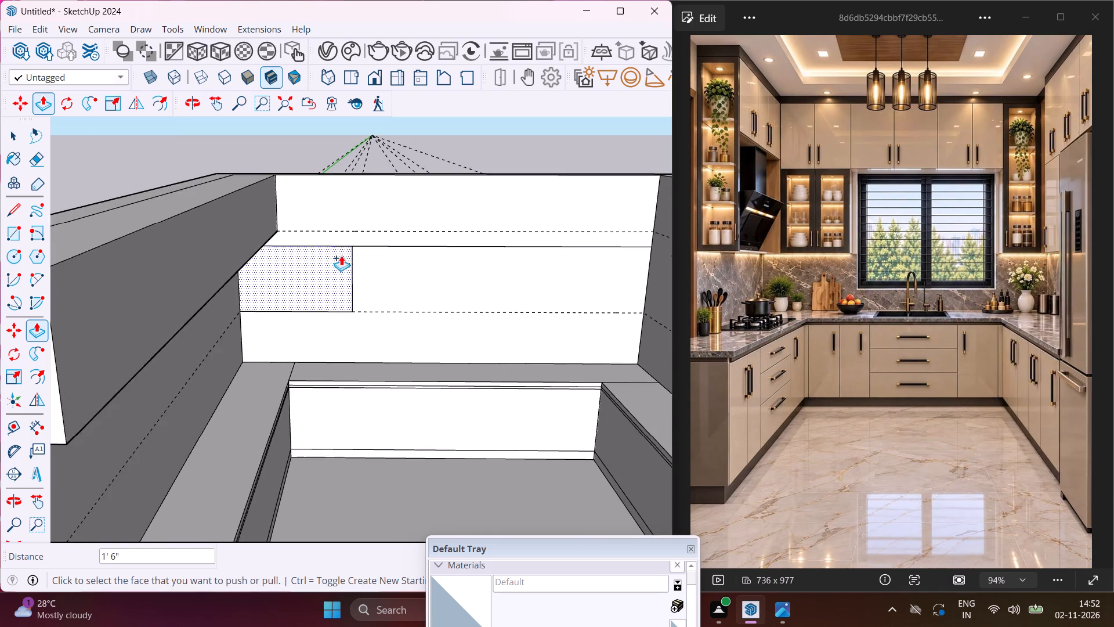
double_click(324, 212)
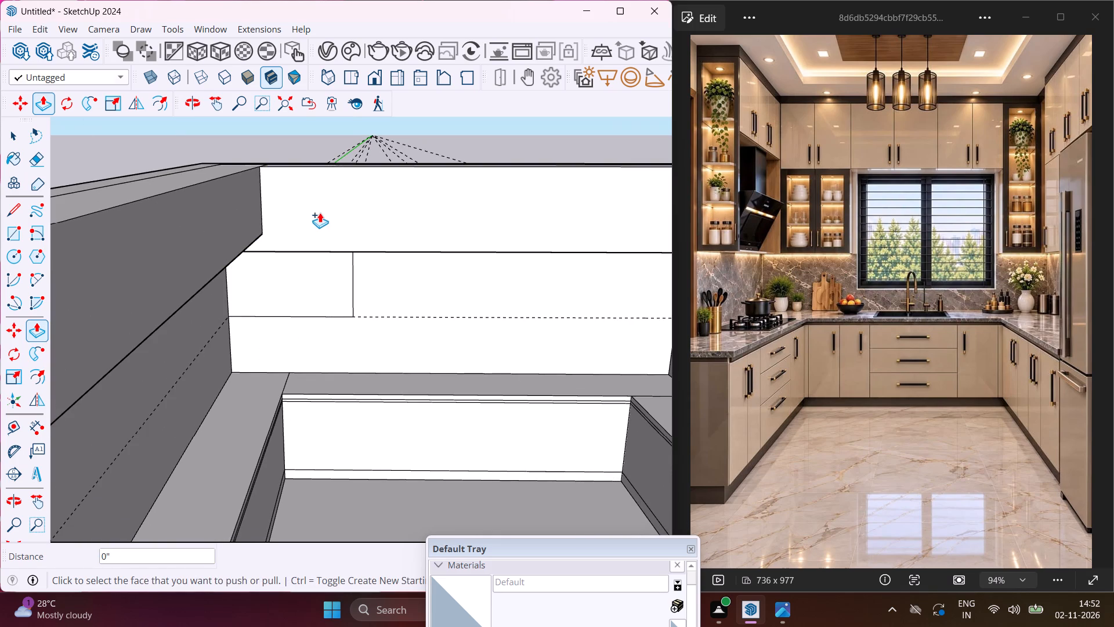
scroll(269, 208, "down", 6)
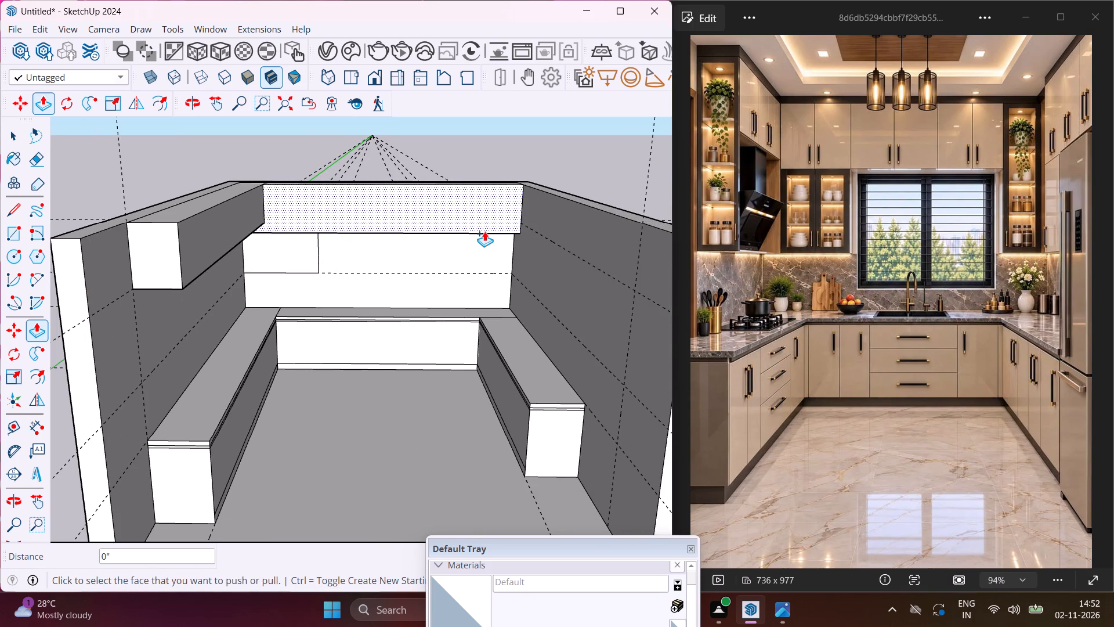
key("Escape")
key("space")
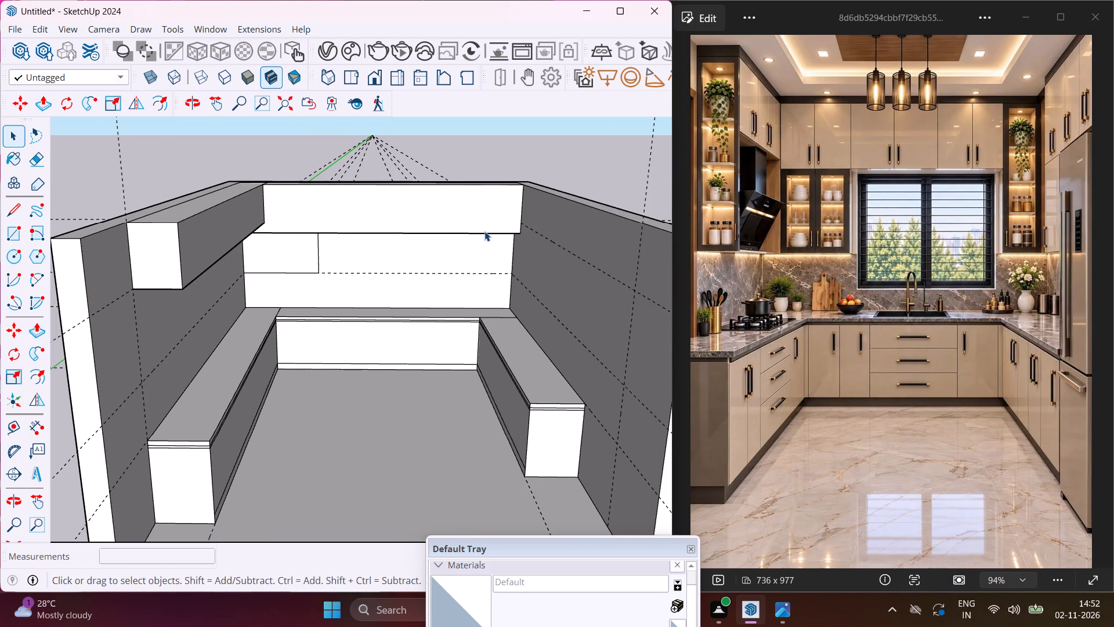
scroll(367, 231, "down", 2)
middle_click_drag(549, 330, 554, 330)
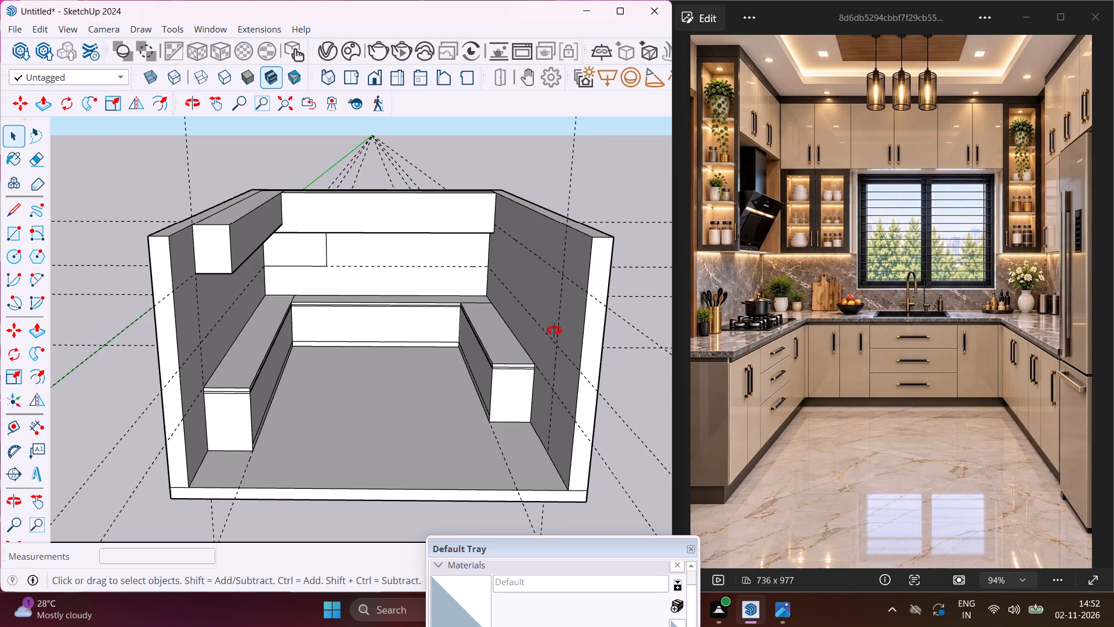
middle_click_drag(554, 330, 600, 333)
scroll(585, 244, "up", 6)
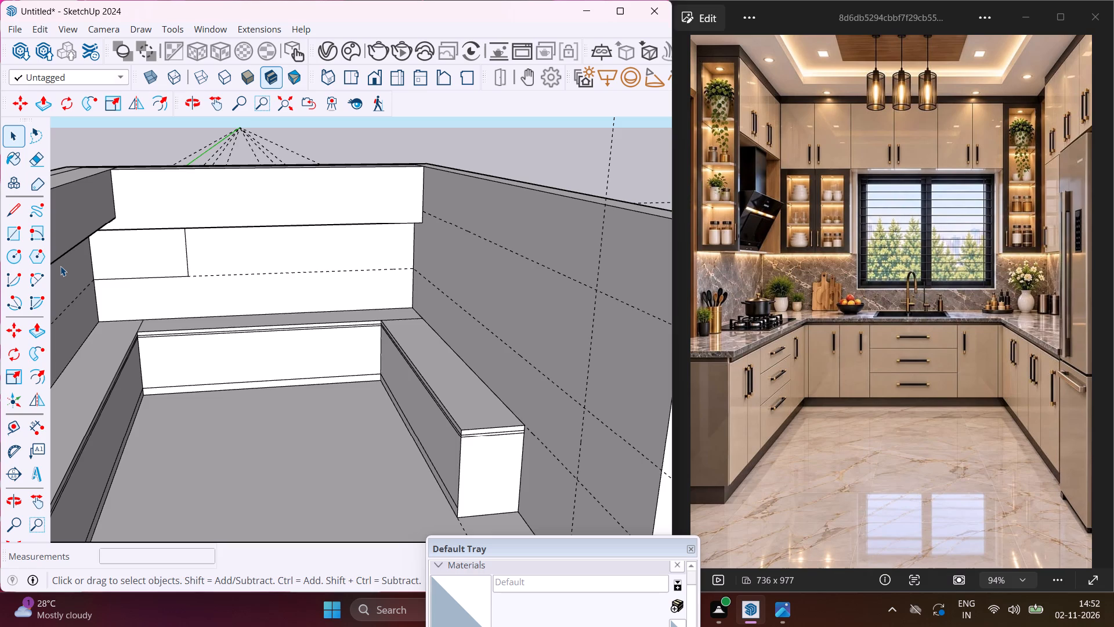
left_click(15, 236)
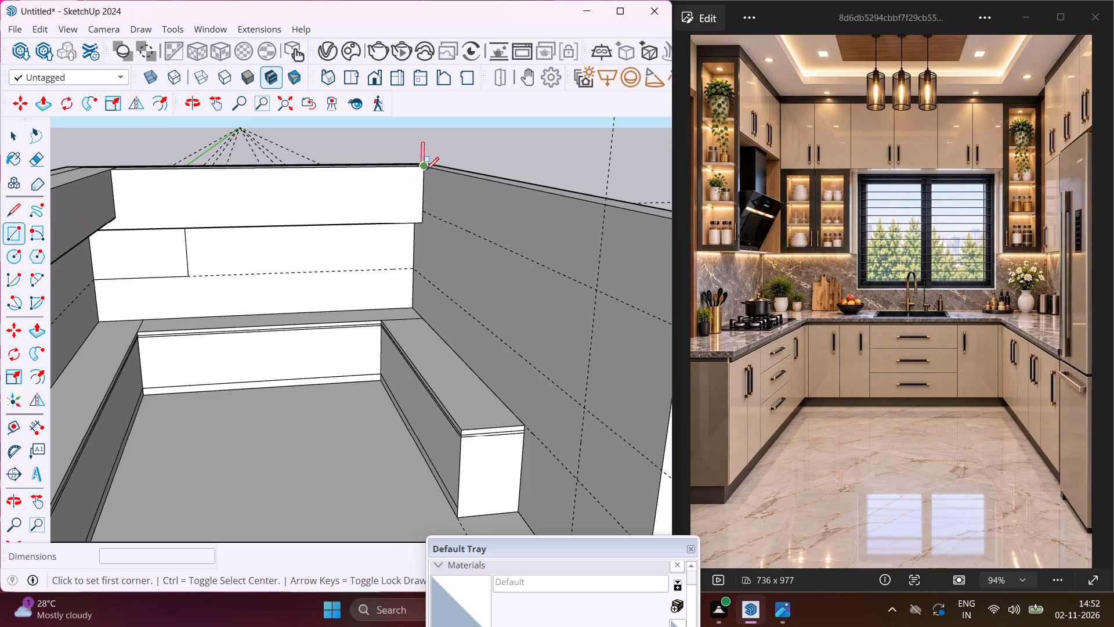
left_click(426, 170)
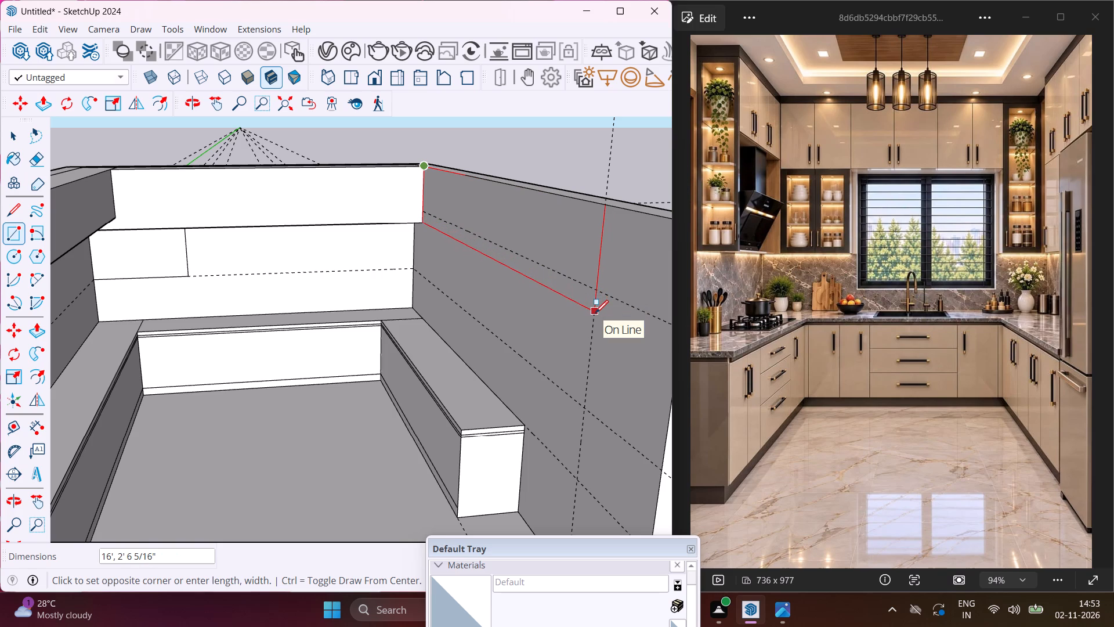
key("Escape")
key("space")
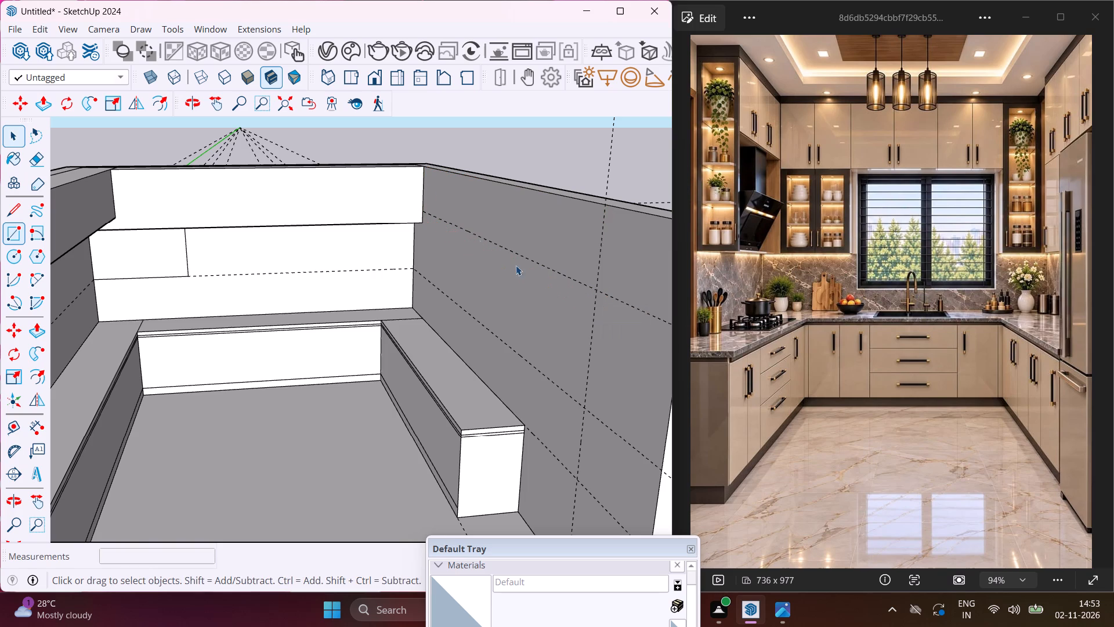
Place a vertical Tape Measure guide on the back upper cabinet's front face, 1' 6" in from its right edge.
left_click(17, 421)
scroll(389, 192, "up", 8)
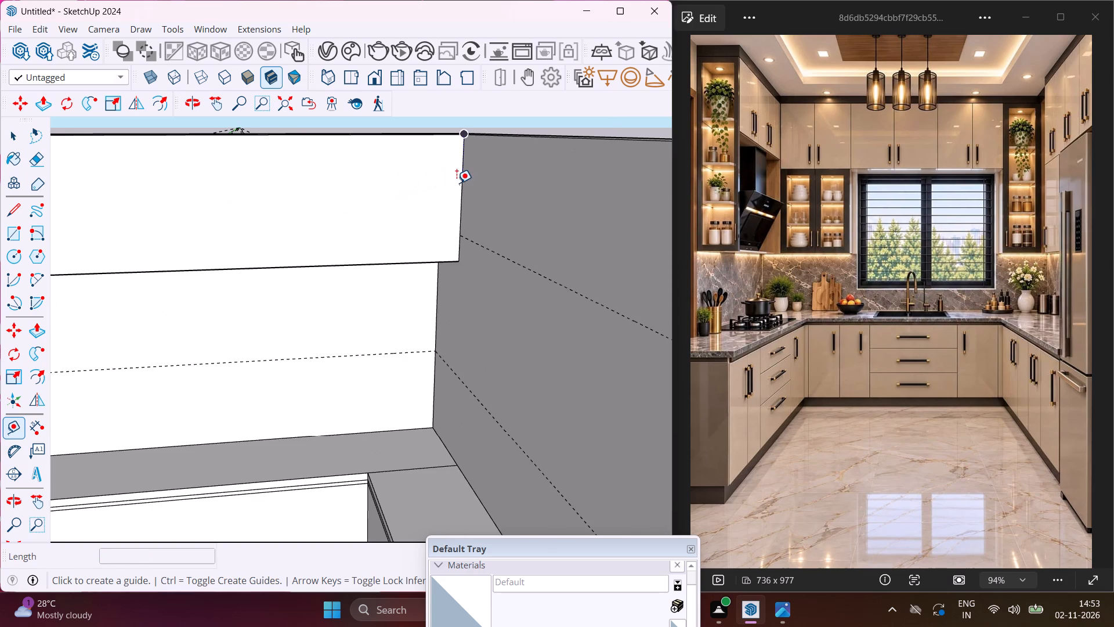
left_click(461, 185)
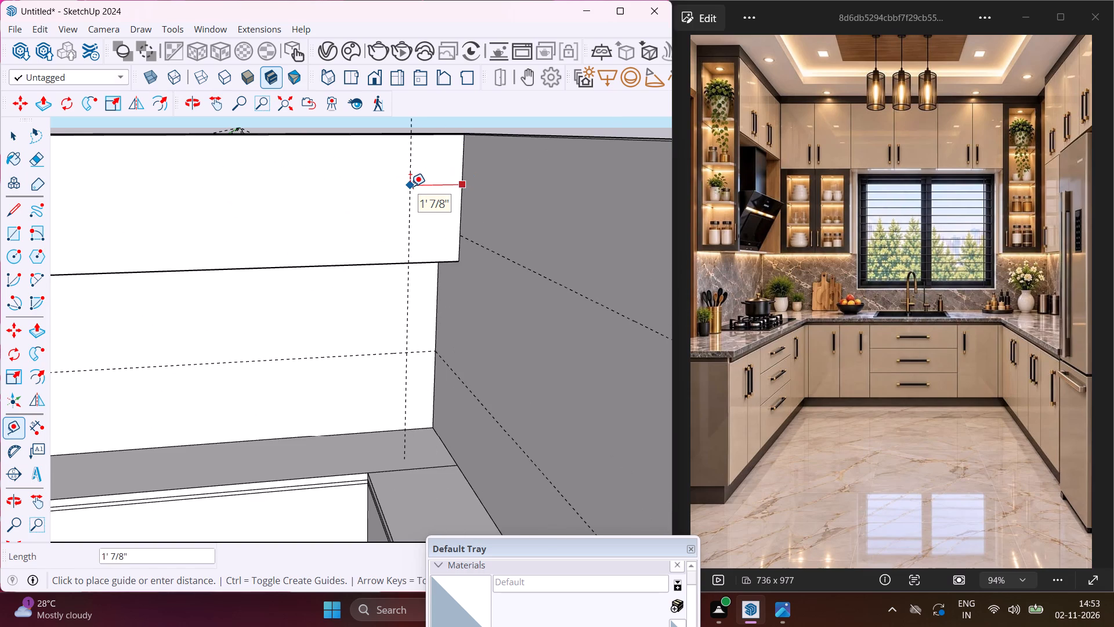
type("1'")
type("6\"")
key("Return")
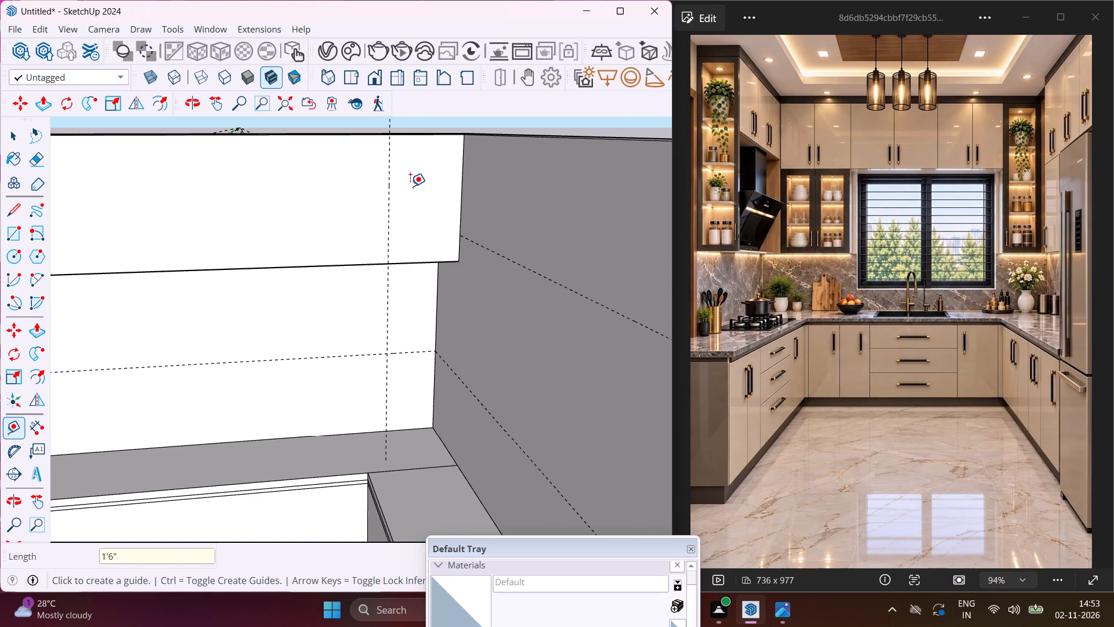
scroll(339, 248, "down", 4)
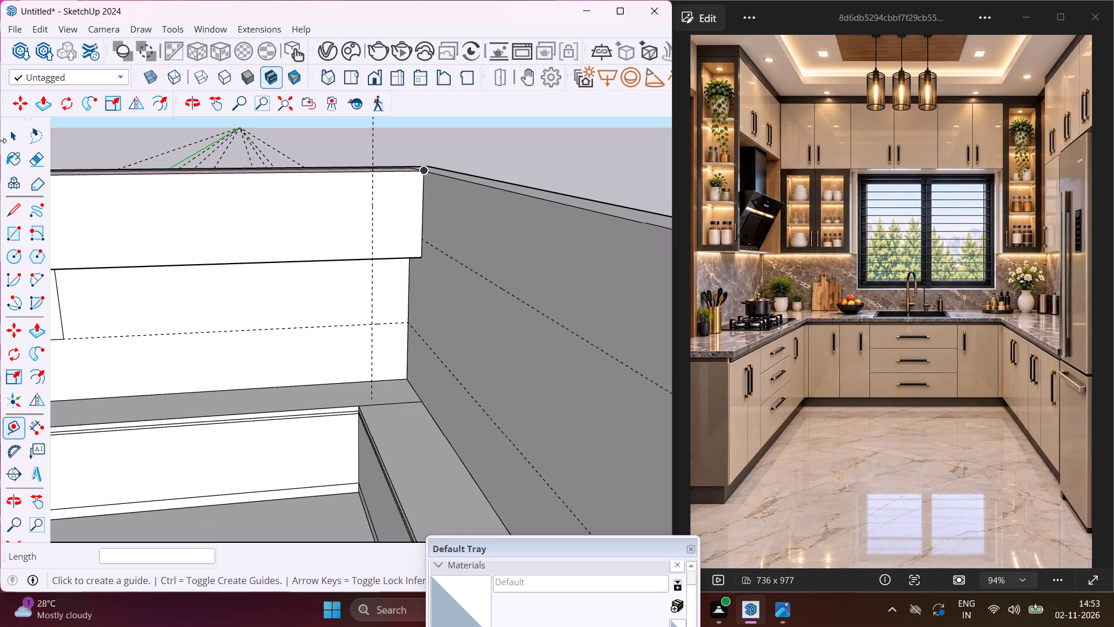
Draw a vertical line about 2' 6 1/2" long down the back overhead cabinet's front face along the guide near its right end.
left_click(14, 204)
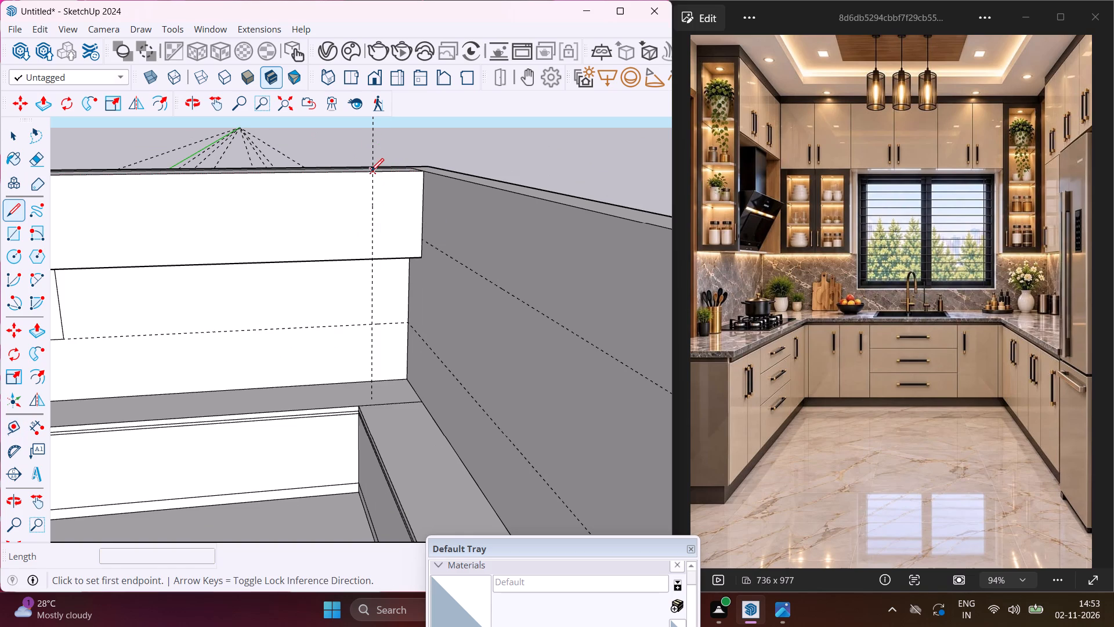
left_click(371, 171)
left_click(372, 258)
middle_click_drag(382, 243, 431, 307)
key("Escape")
key("space")
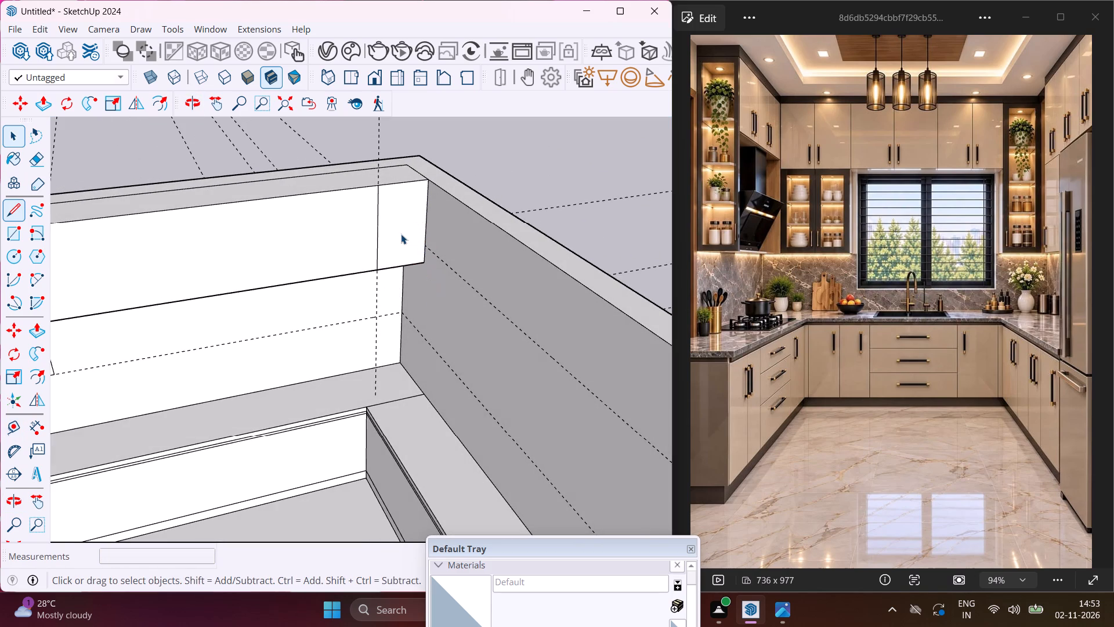
Push/Pull the narrow right-end strip of the back overhead cabinet out 16' along the right wall as an overhead cabinet.
left_click(400, 234)
key("p")
left_click(400, 234)
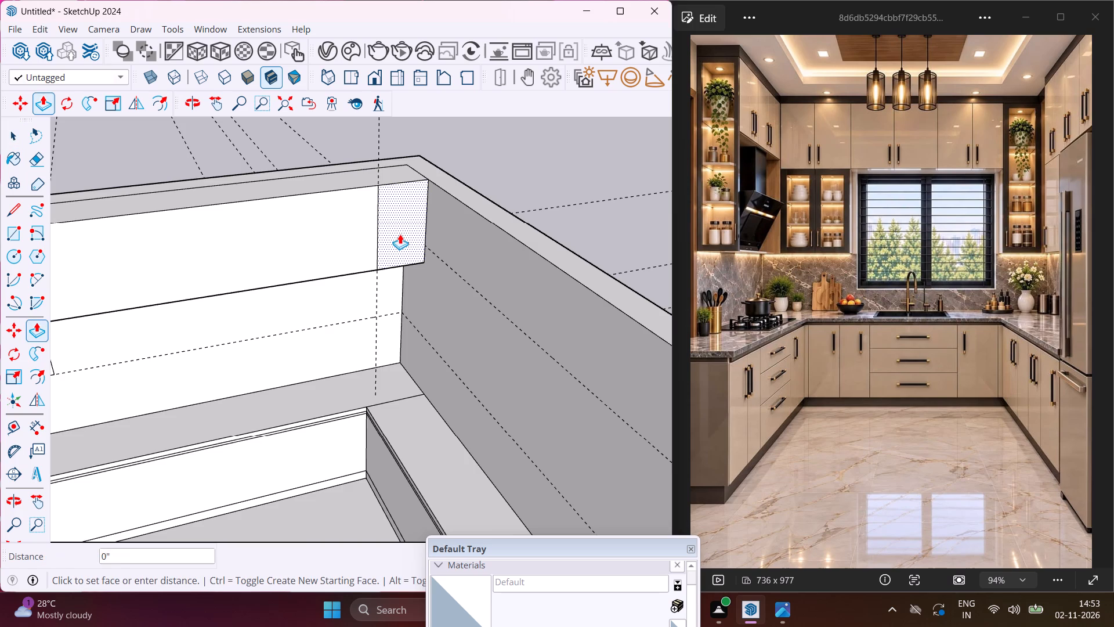
scroll(414, 246, "down", 5)
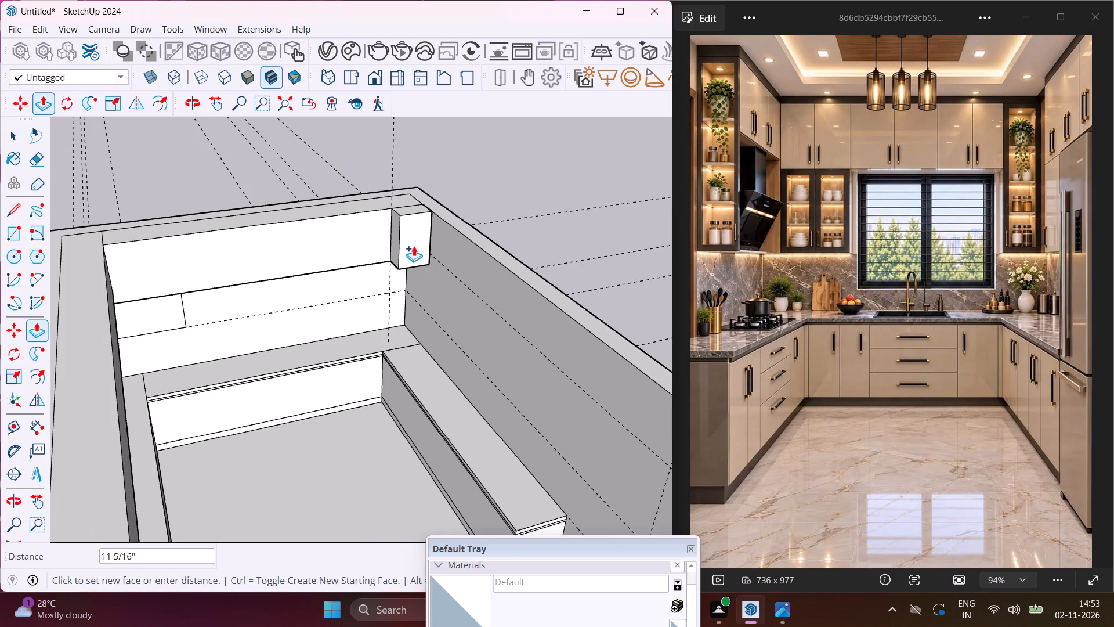
scroll(414, 246, "down", 2)
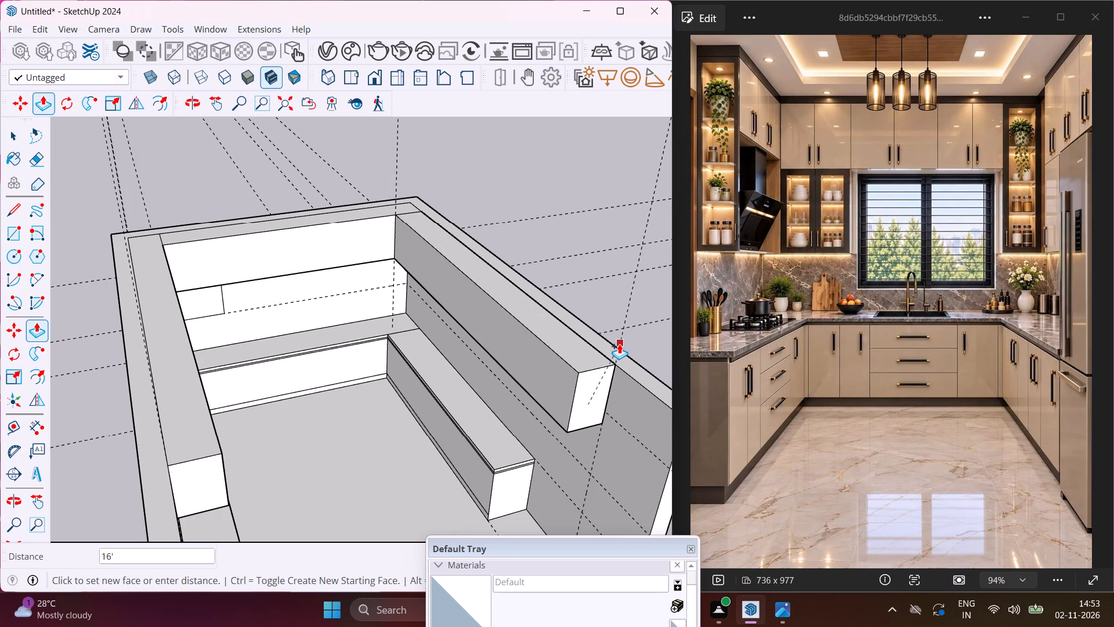
left_click(619, 344)
middle_click_drag(555, 388, 564, 286)
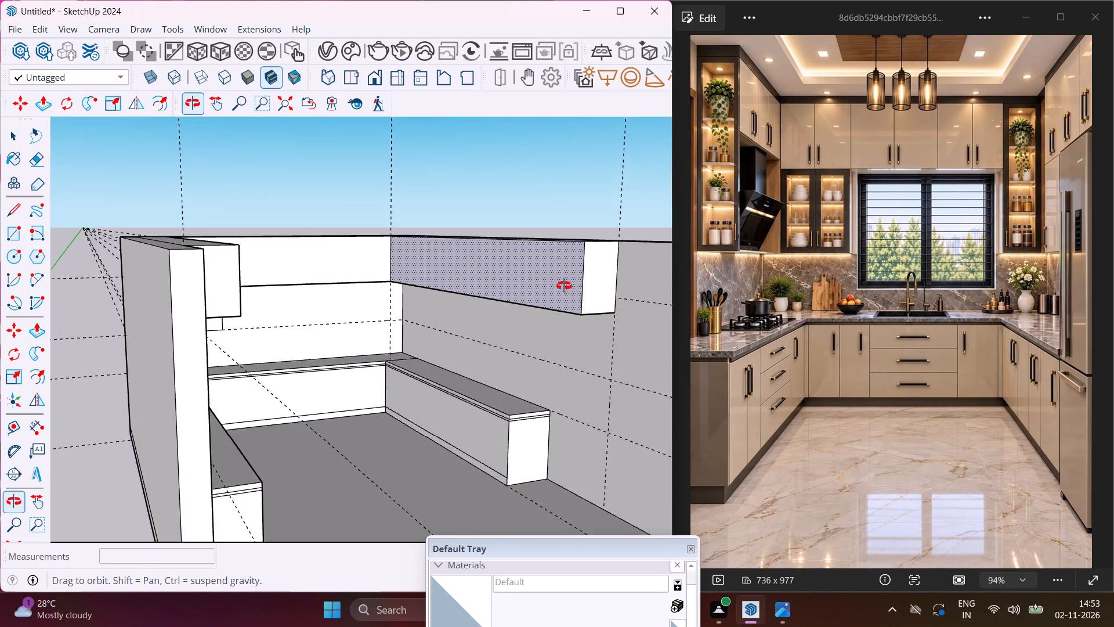
middle_click_drag(564, 286, 544, 272)
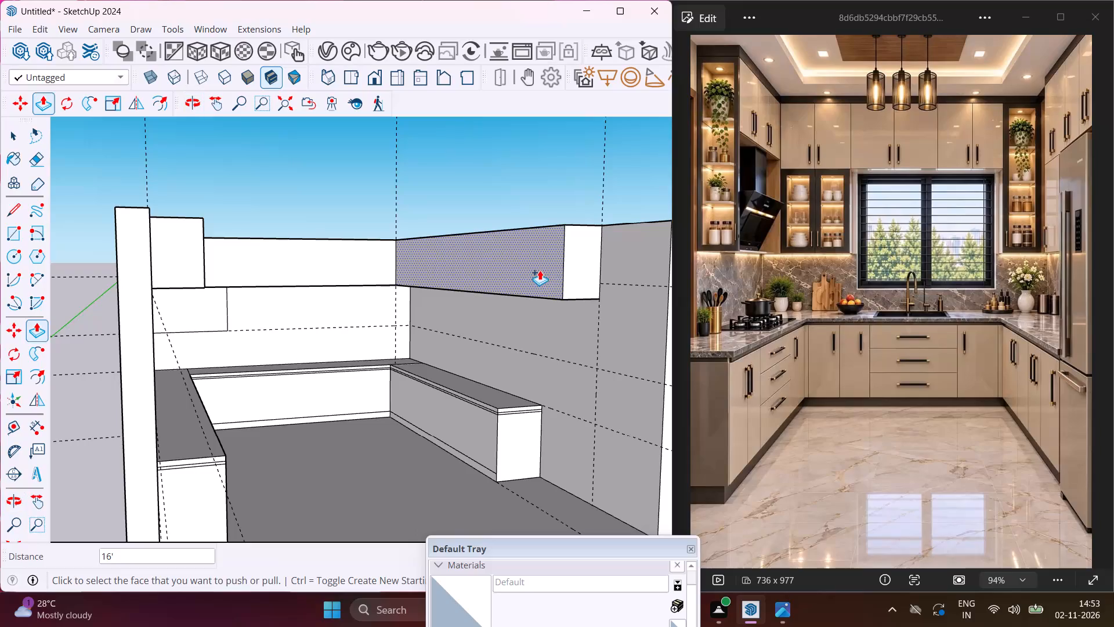
key("Escape")
key("space")
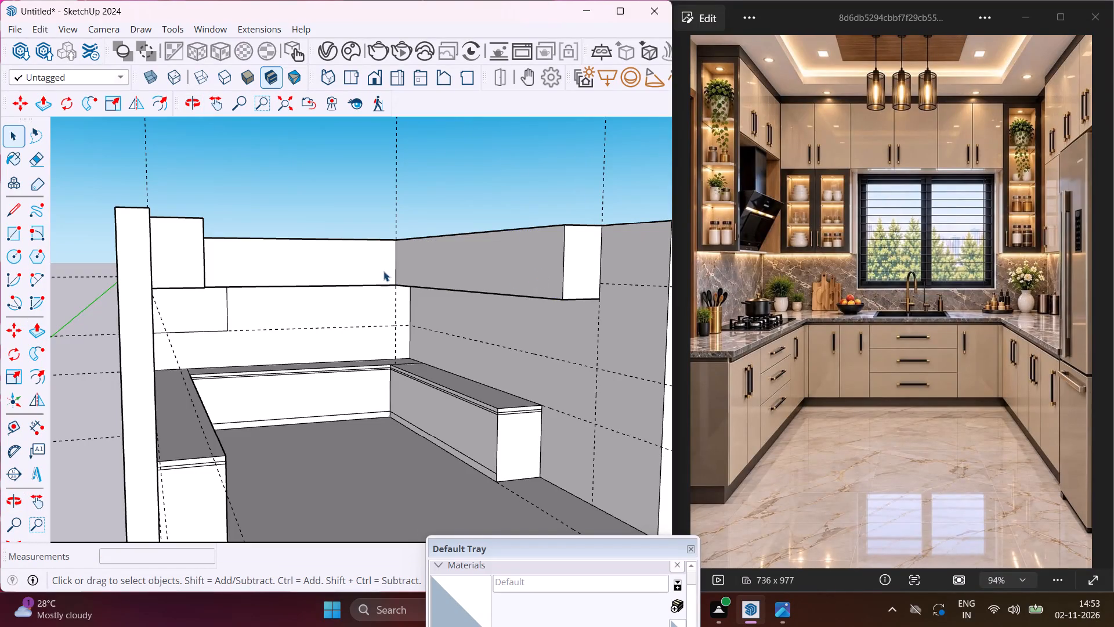
Draw a second vertical line about 2' 6 1/2" long on the back overhead cabinet's face, a short distance left of the right wall cabinet.
scroll(388, 244, "up", 8)
middle_click_drag(379, 311, 381, 273)
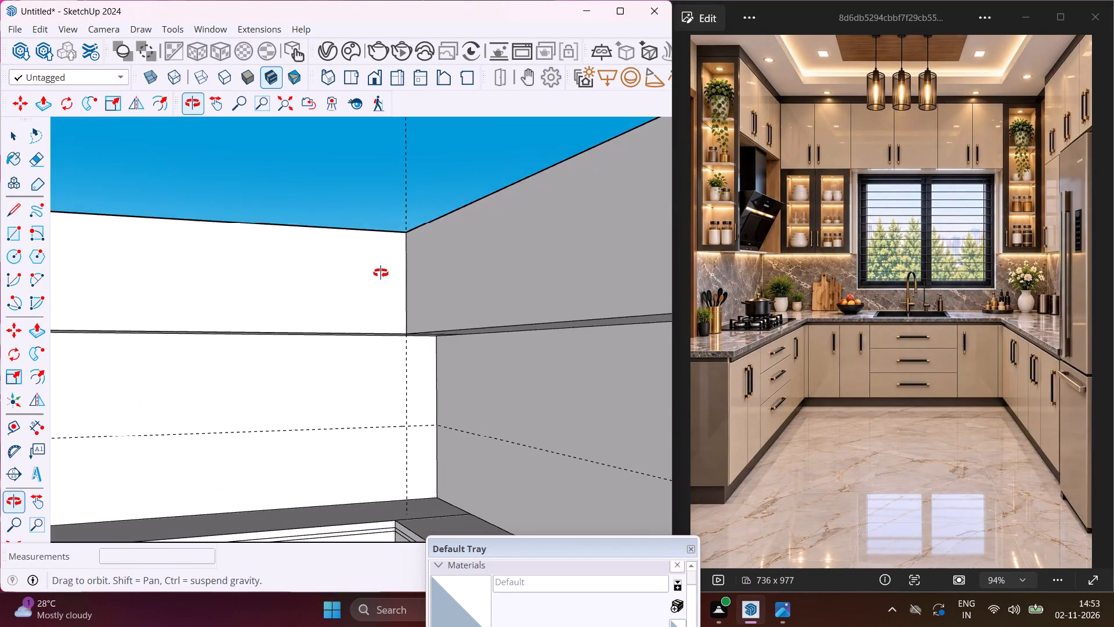
middle_click_drag(381, 273, 384, 267)
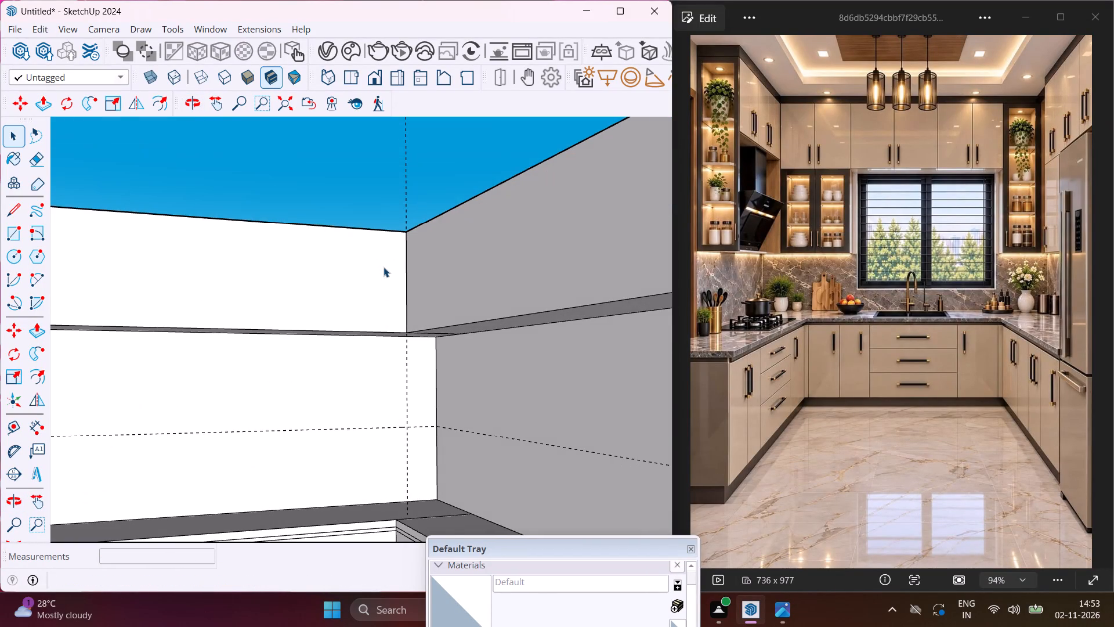
middle_click_drag(384, 267, 379, 241)
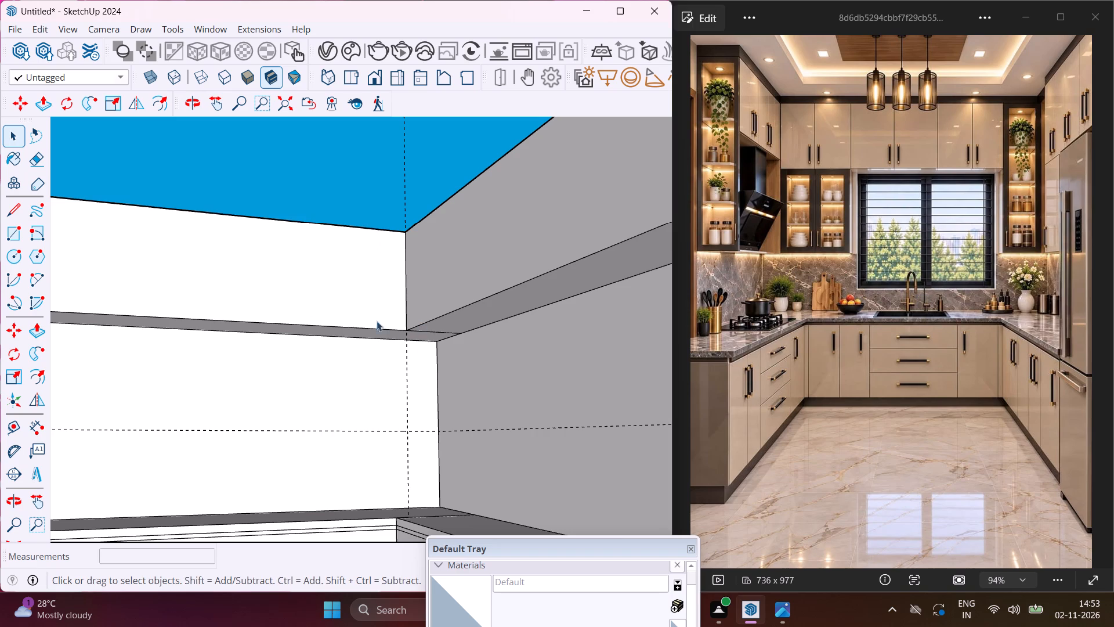
left_click(16, 204)
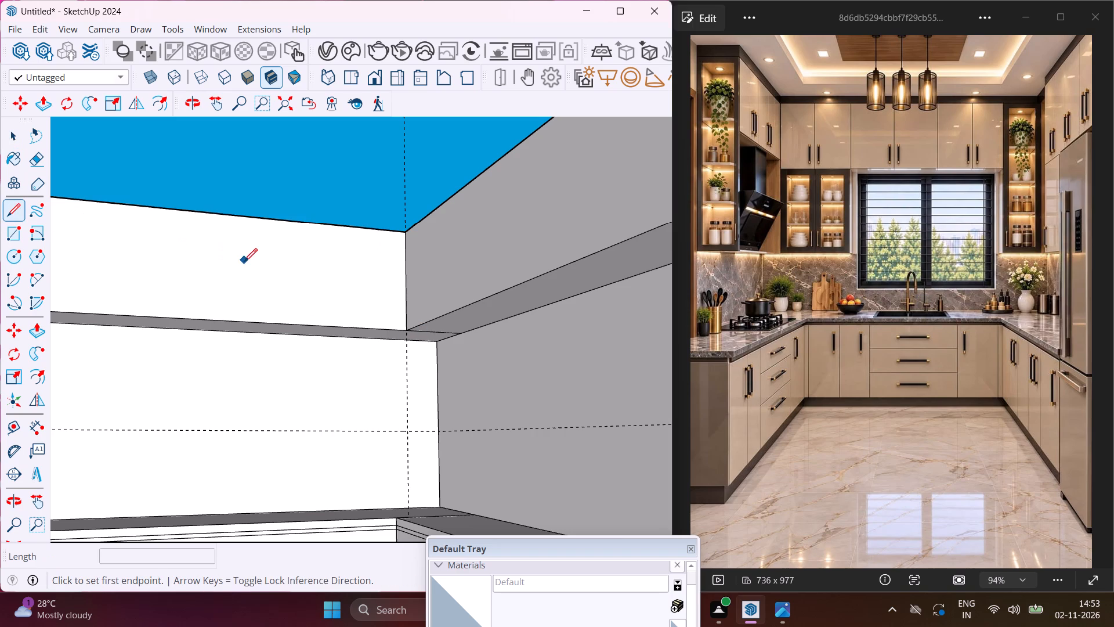
middle_click_drag(244, 261, 256, 309)
scroll(305, 275, "up", 3)
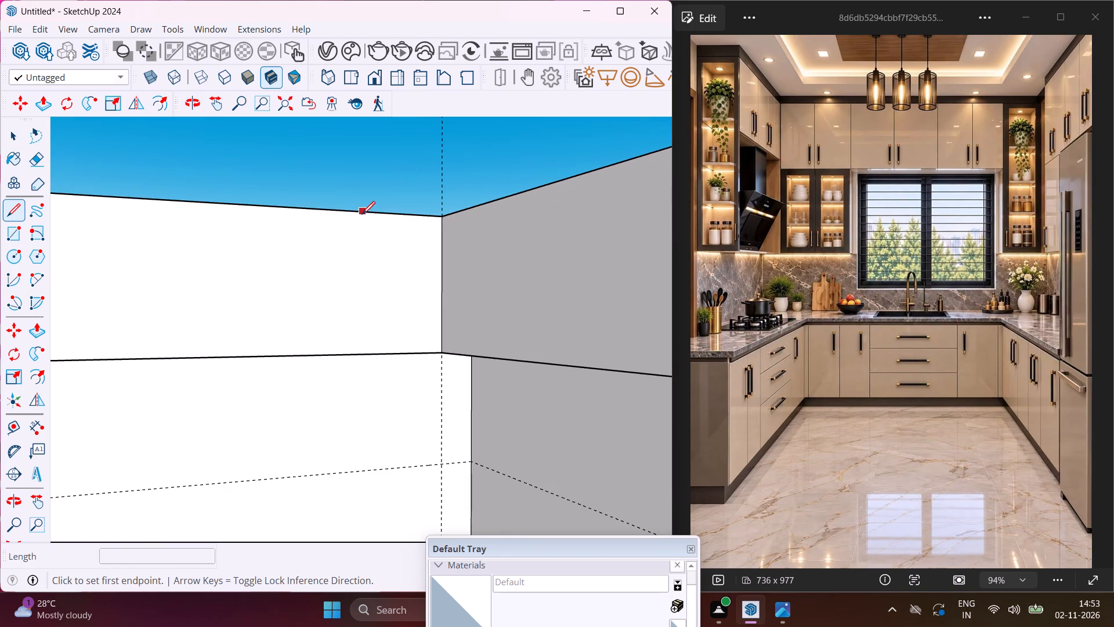
left_click(362, 214)
left_click(366, 354)
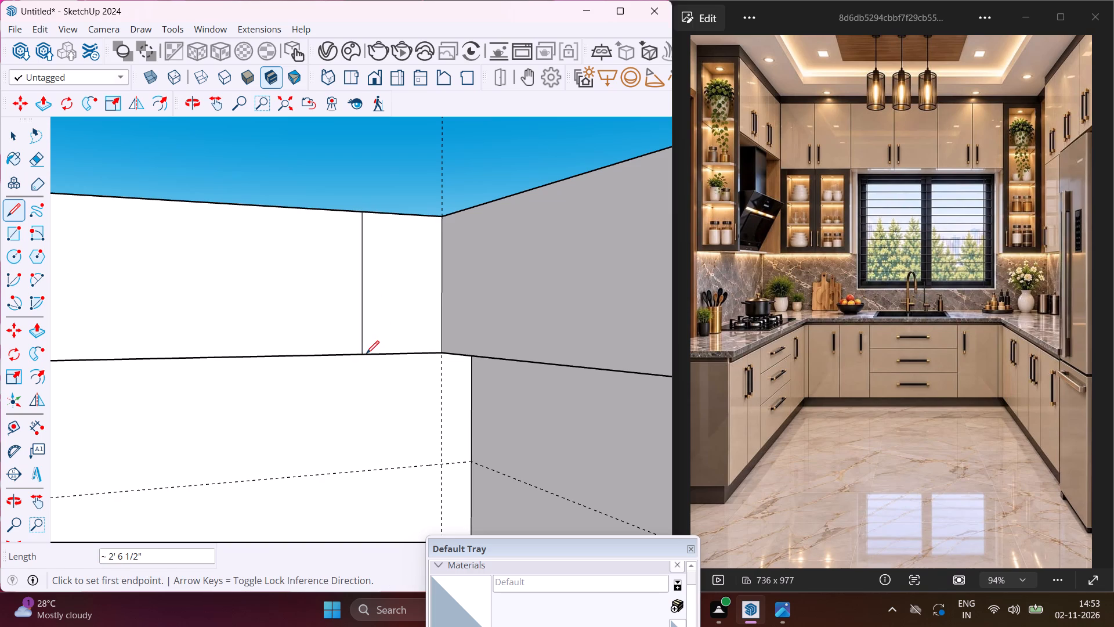
Continue the line 1' 6" across the back overhead cabinet's underside to the wall, splitting off the right corner section.
middle_click_drag(366, 354, 373, 258)
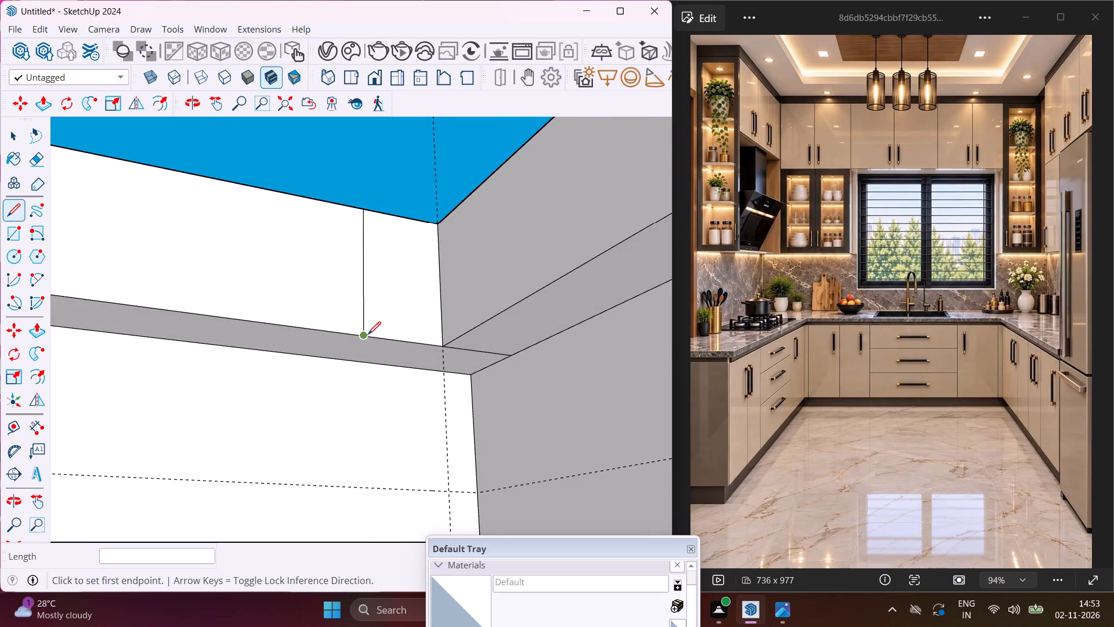
left_click(367, 334)
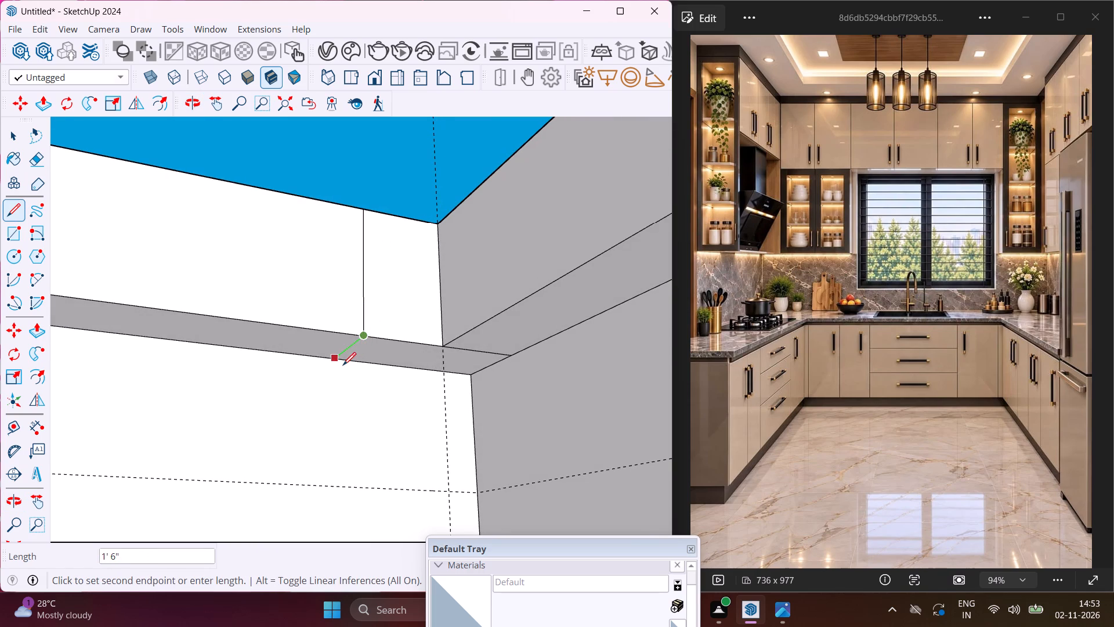
left_click(341, 363)
key("Escape")
key("space")
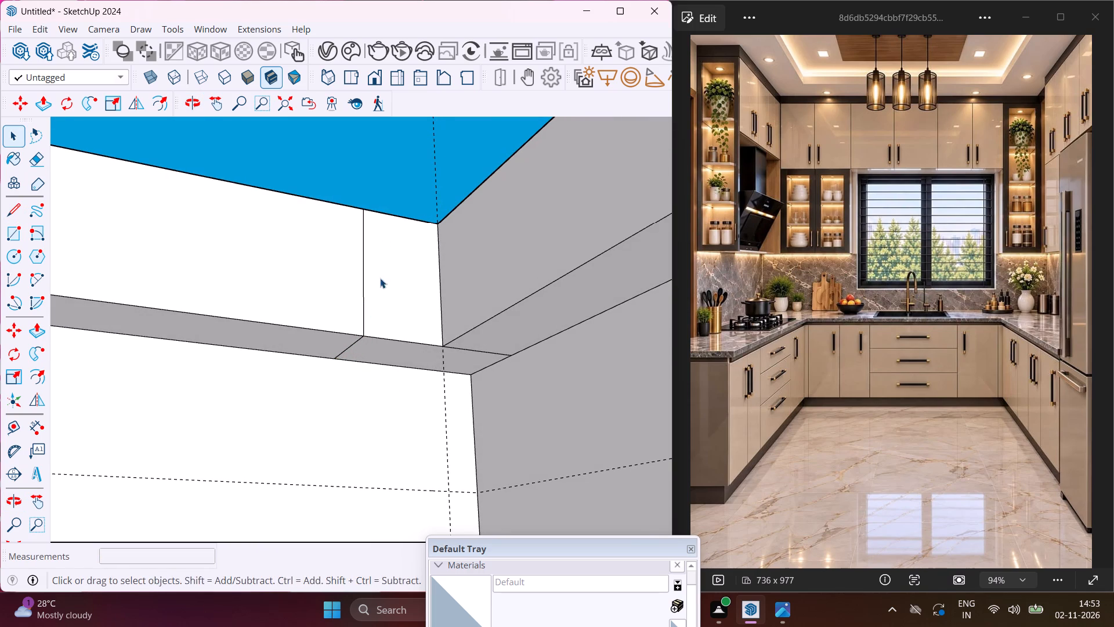
Push/Pull the split-off underside section at the right corner down about 2' 5 1/2" to the lower wall guide.
middle_click_drag(380, 257, 367, 346)
middle_click_drag(383, 369, 392, 292)
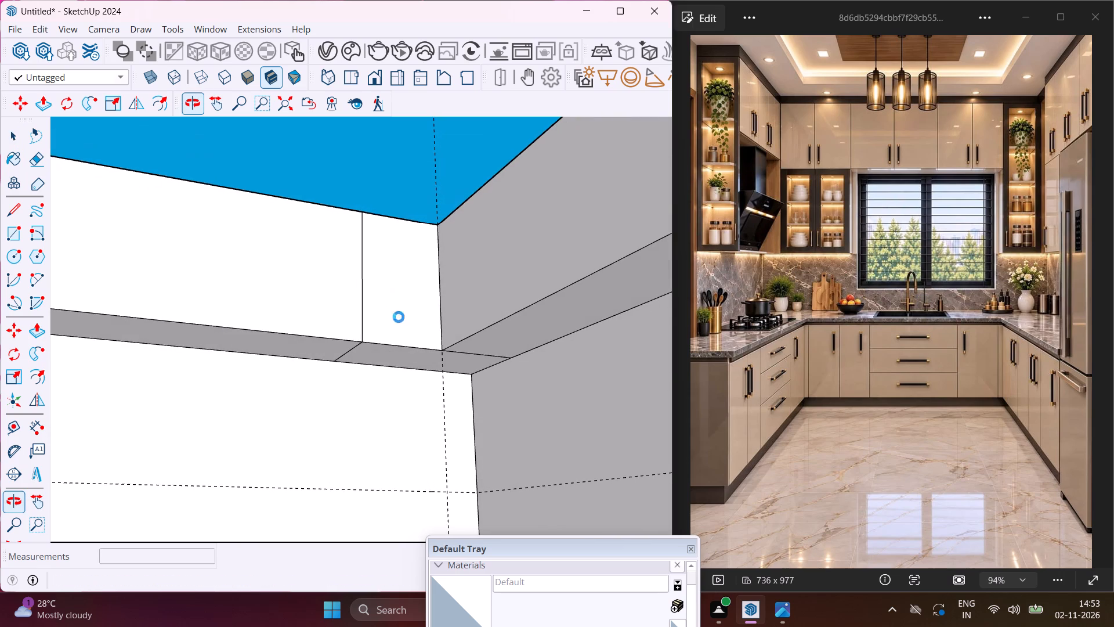
left_click(407, 362)
key("p")
left_click(407, 362)
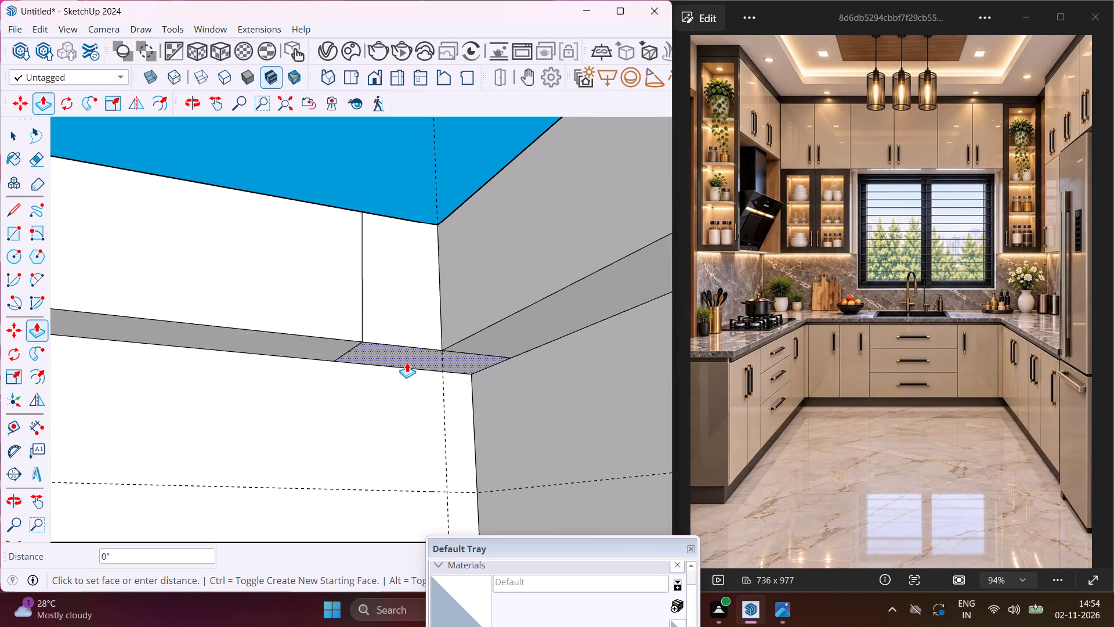
scroll(402, 376, "down", 7)
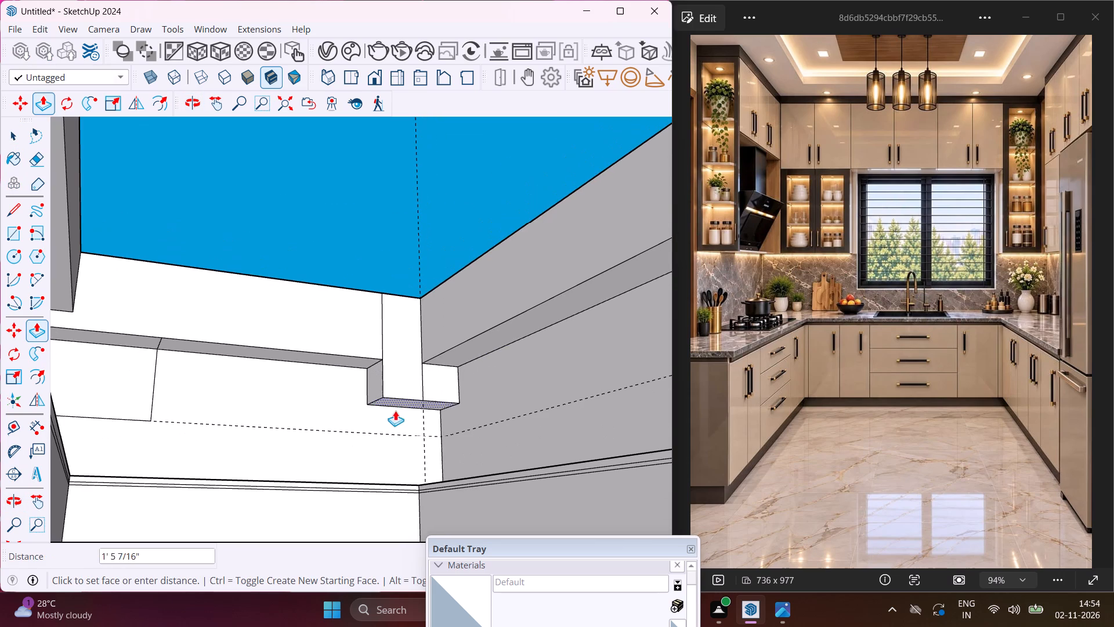
left_click(364, 435)
middle_click_drag(348, 400, 288, 512)
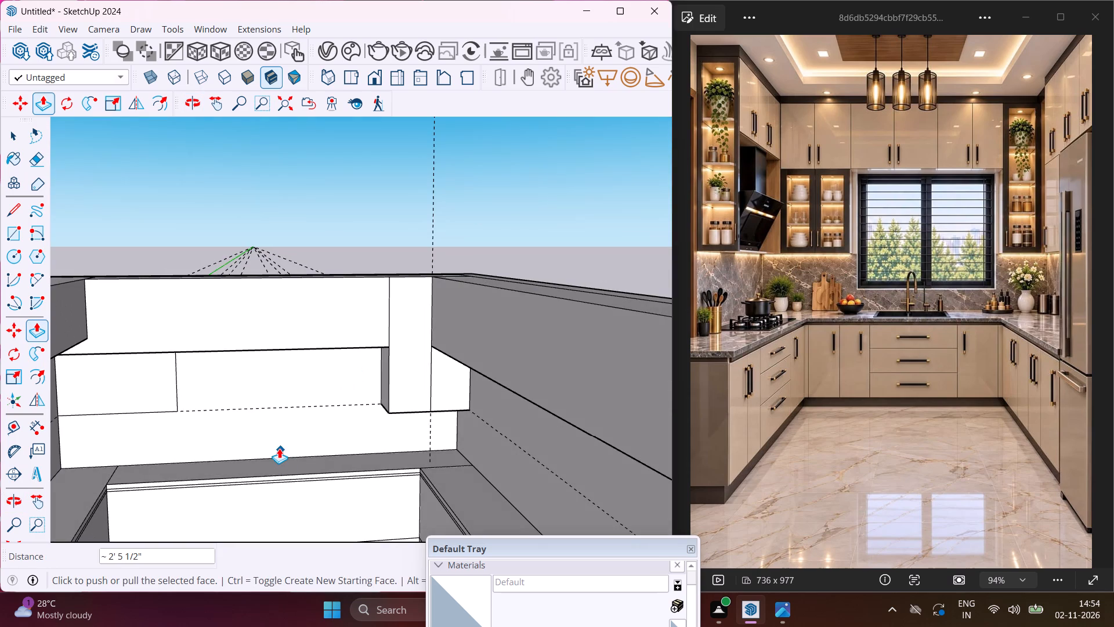
key("Escape")
scroll(339, 361, "down", 4)
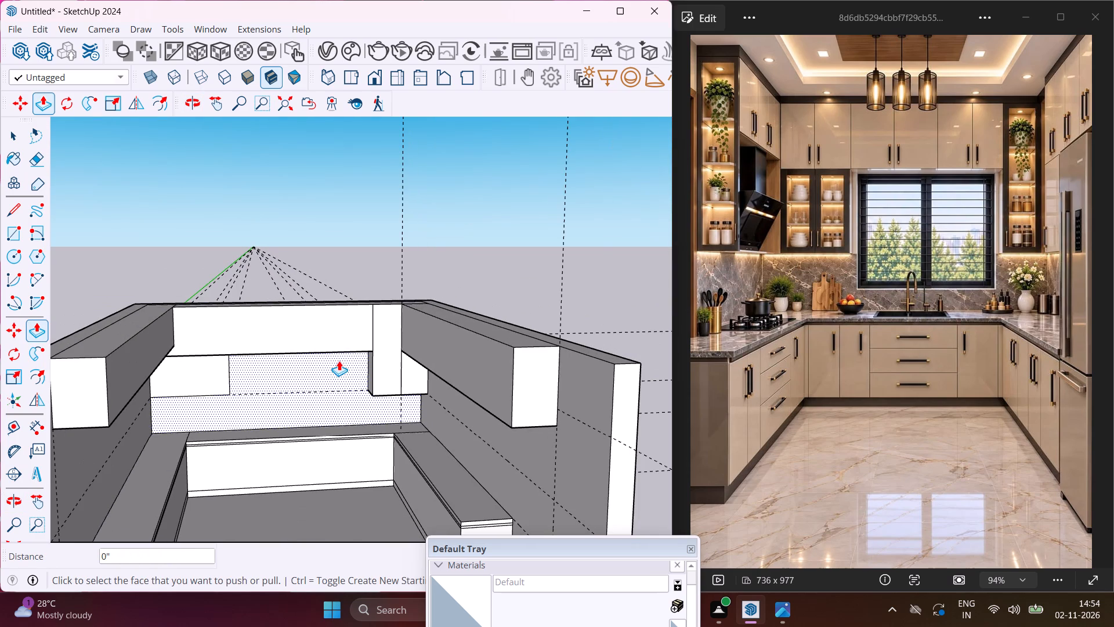
scroll(255, 333, "down", 4)
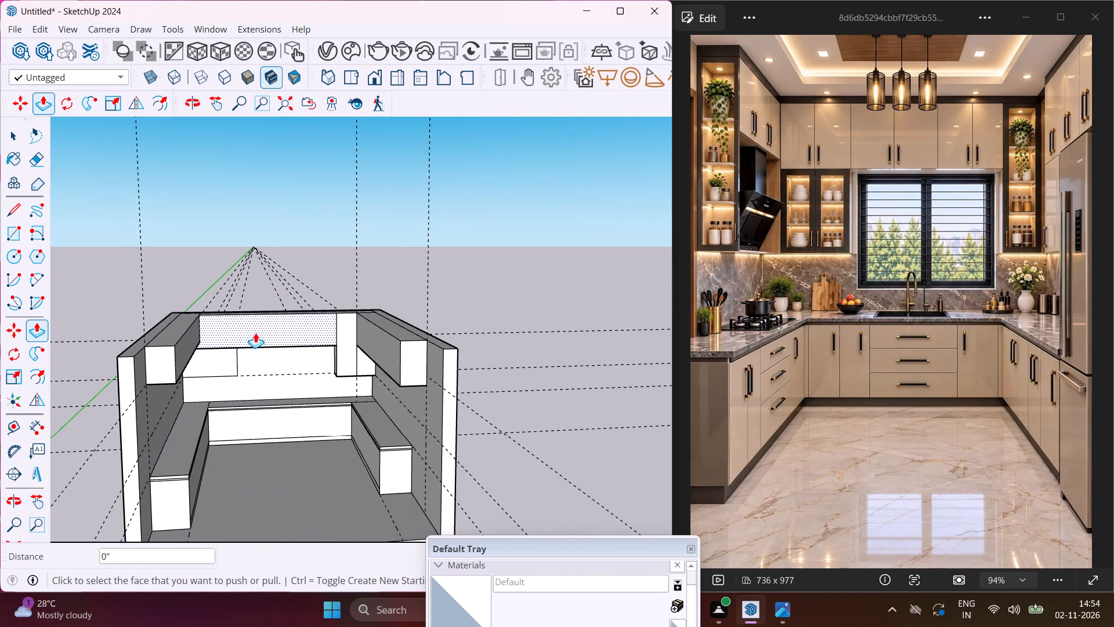
key("Escape")
key("space")
Examine the corner unit and overhead cabinets from several angles against the shelf unit and right wall in the reference picture.
middle_click_drag(181, 367, 149, 312)
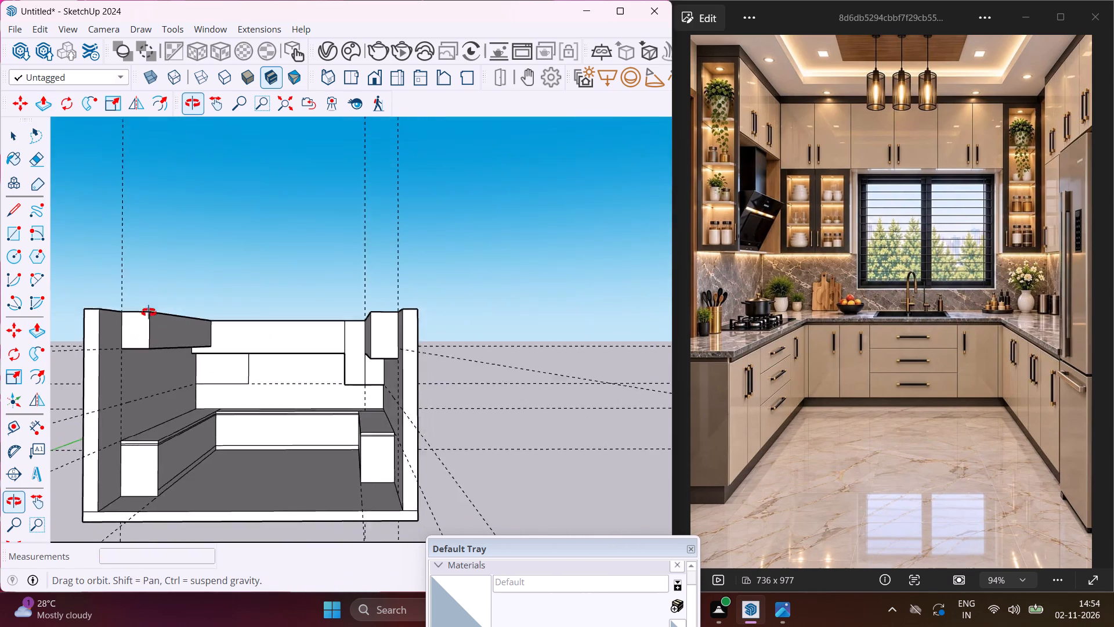
middle_click_drag(149, 312, 171, 288)
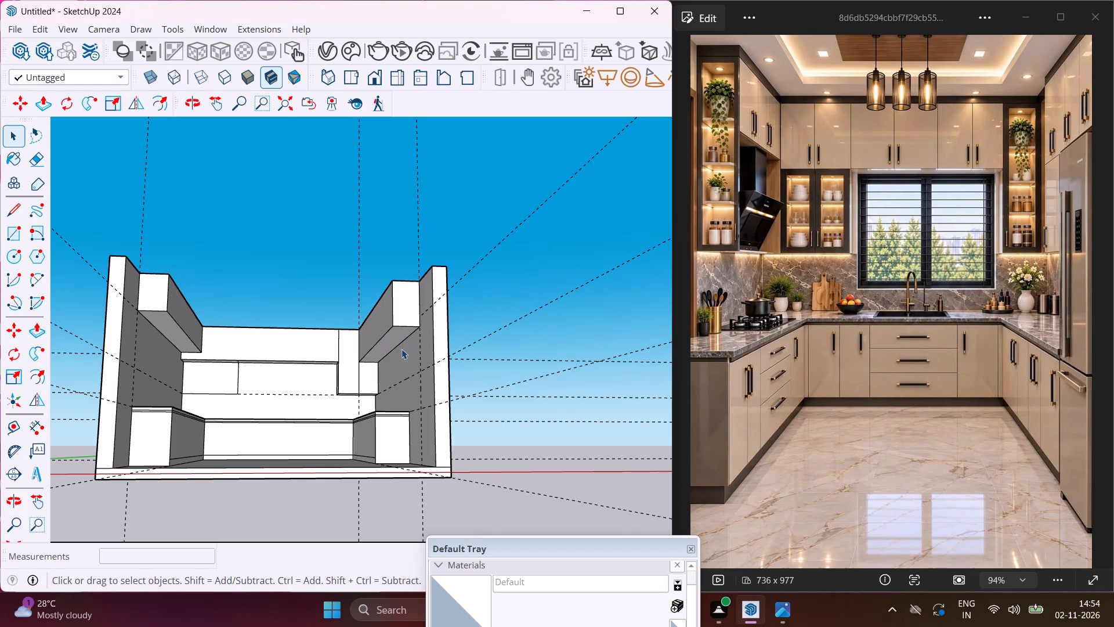
middle_click_drag(402, 349, 421, 413)
scroll(346, 313, "up", 9)
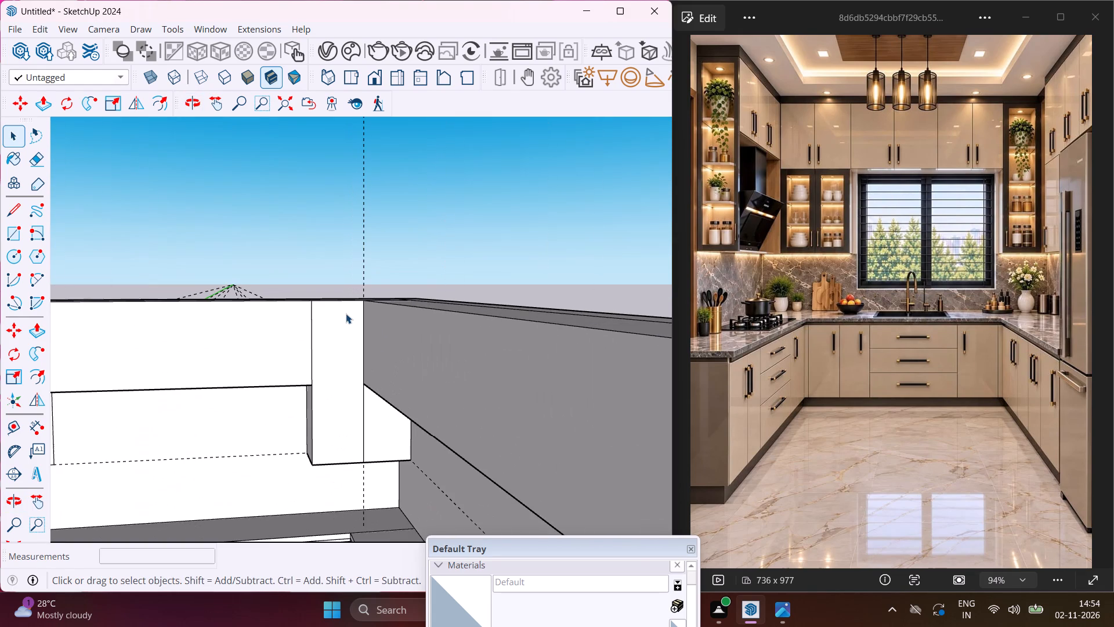
middle_click_drag(342, 322, 359, 362)
scroll(349, 323, "down", 4)
middle_click_drag(386, 380, 395, 288)
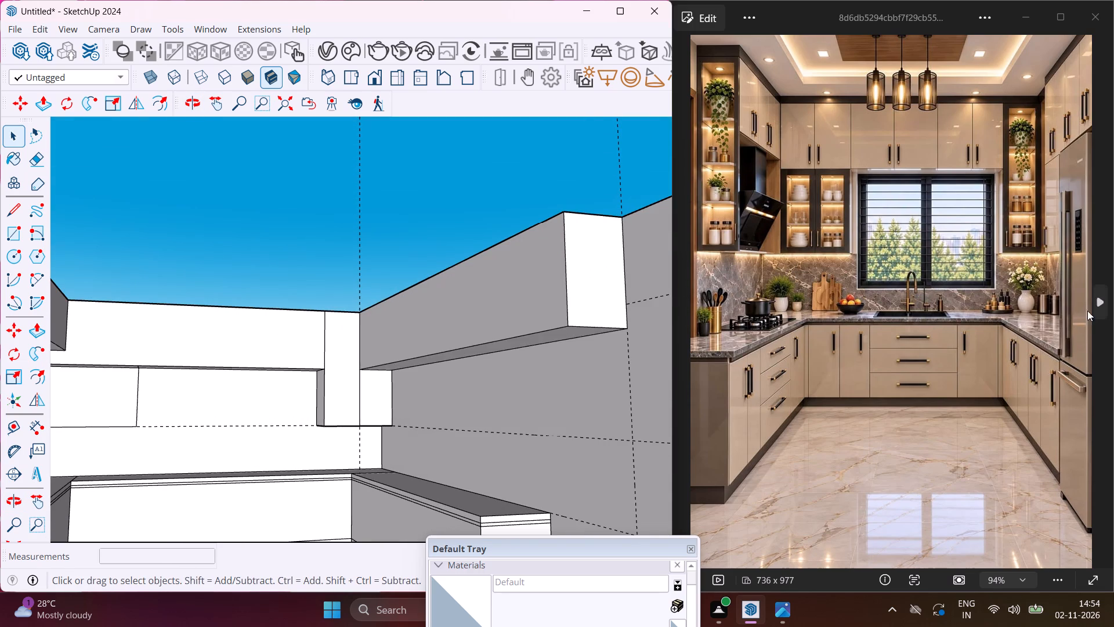
scroll(1066, 248, "up", 10)
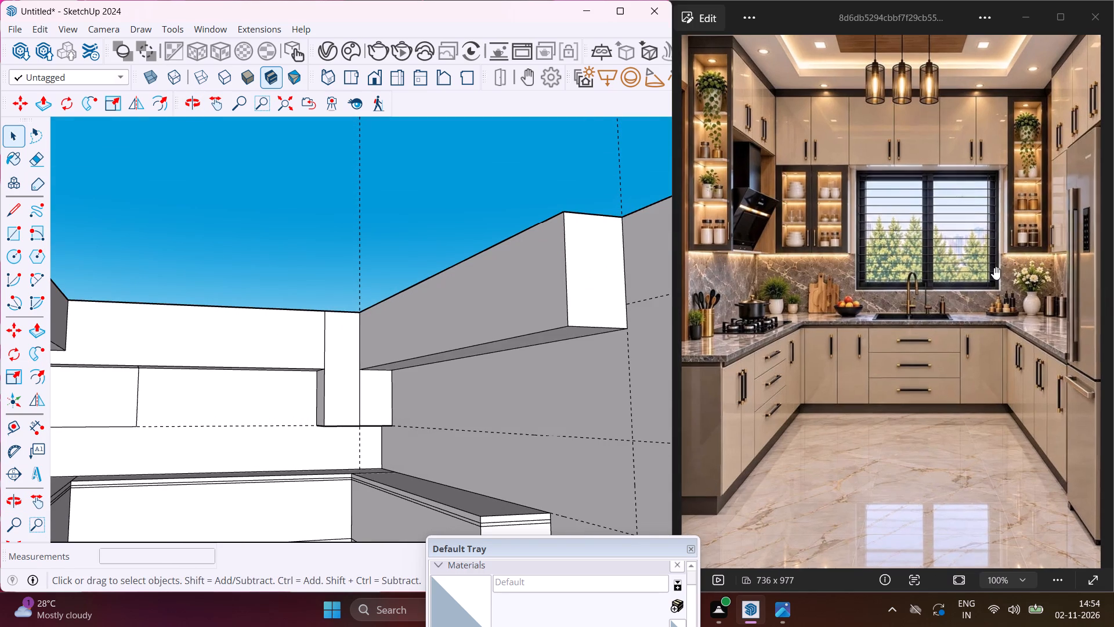
scroll(1035, 230, "up", 5)
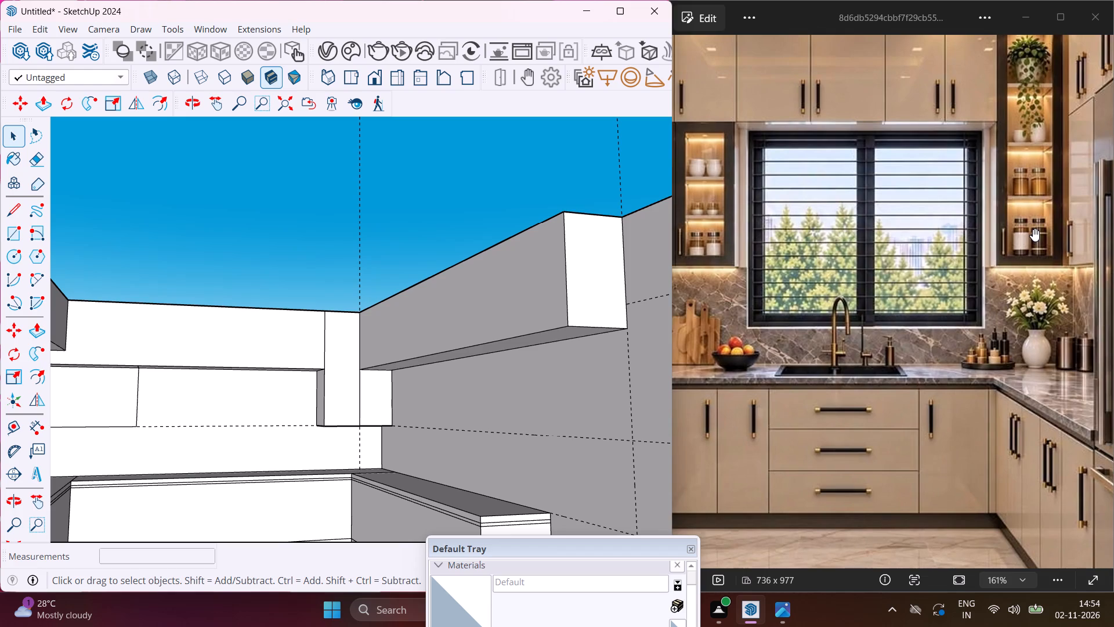
scroll(1020, 233, "down", 7)
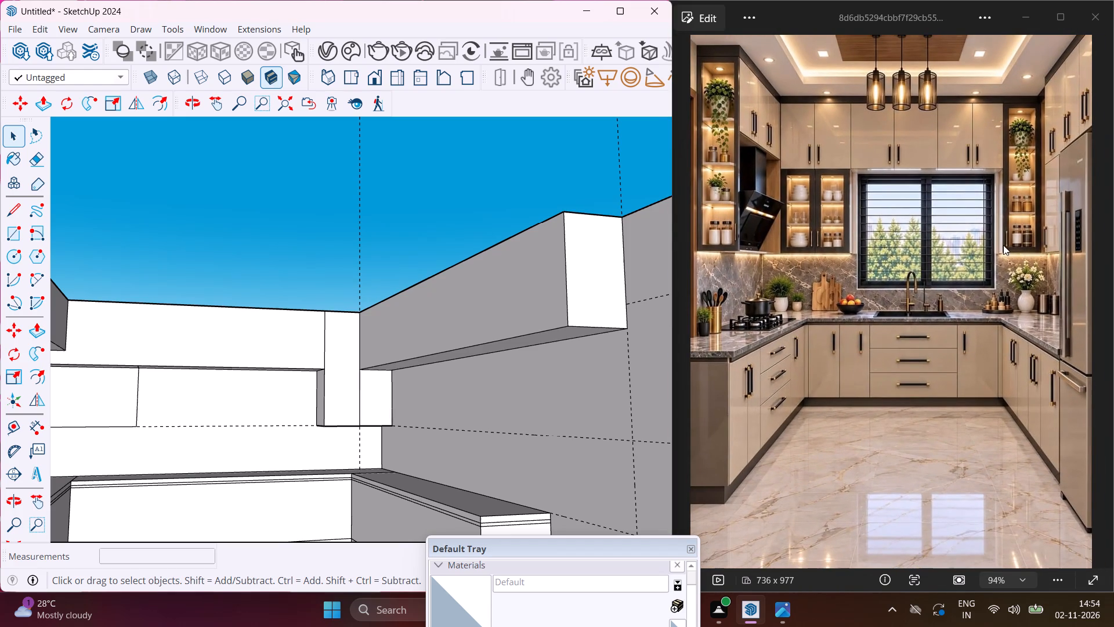
scroll(988, 245, "down", 1)
scroll(441, 348, "down", 2)
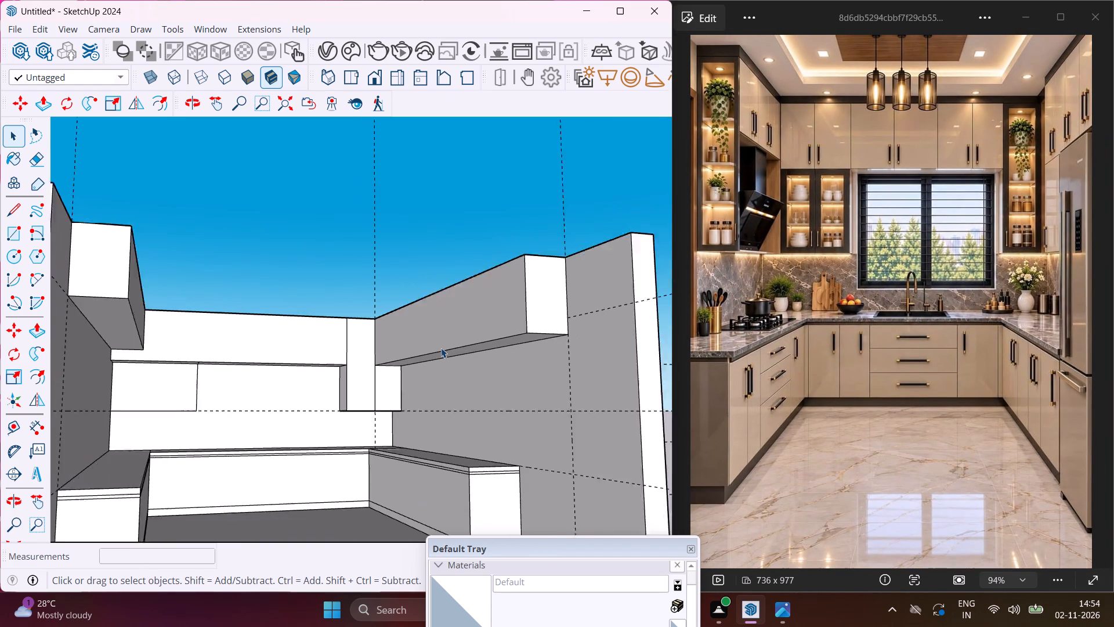
scroll(441, 348, "down", 3)
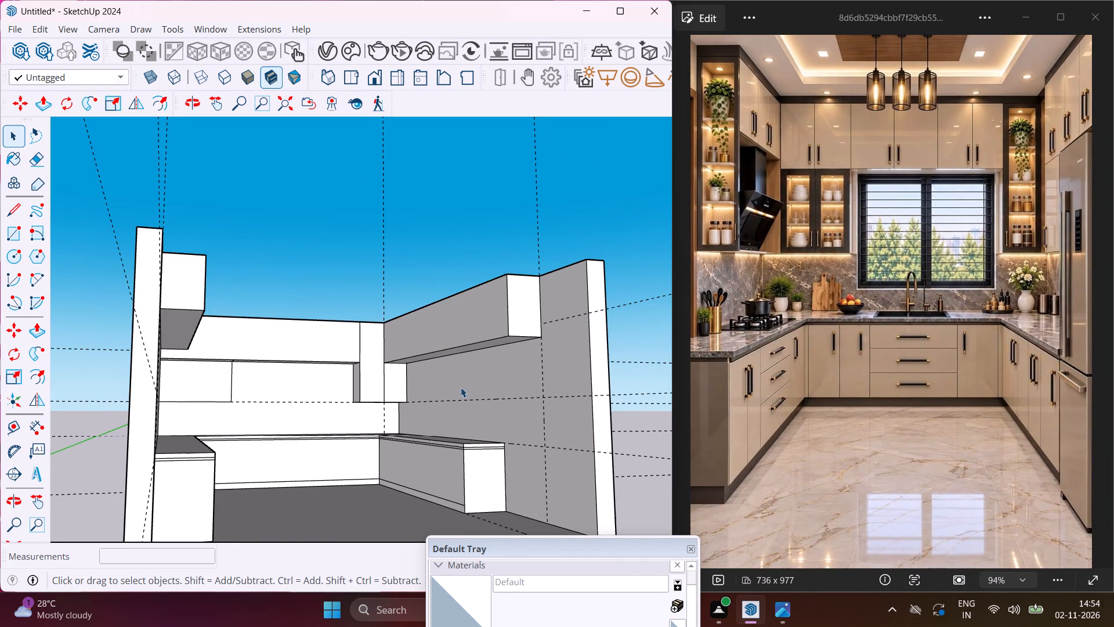
Place a vertical guide on the right wall, offset about 3' 4" from the existing vertical guide, at the base counter's end.
middle_click_drag(461, 387, 491, 473)
scroll(497, 466, "up", 4)
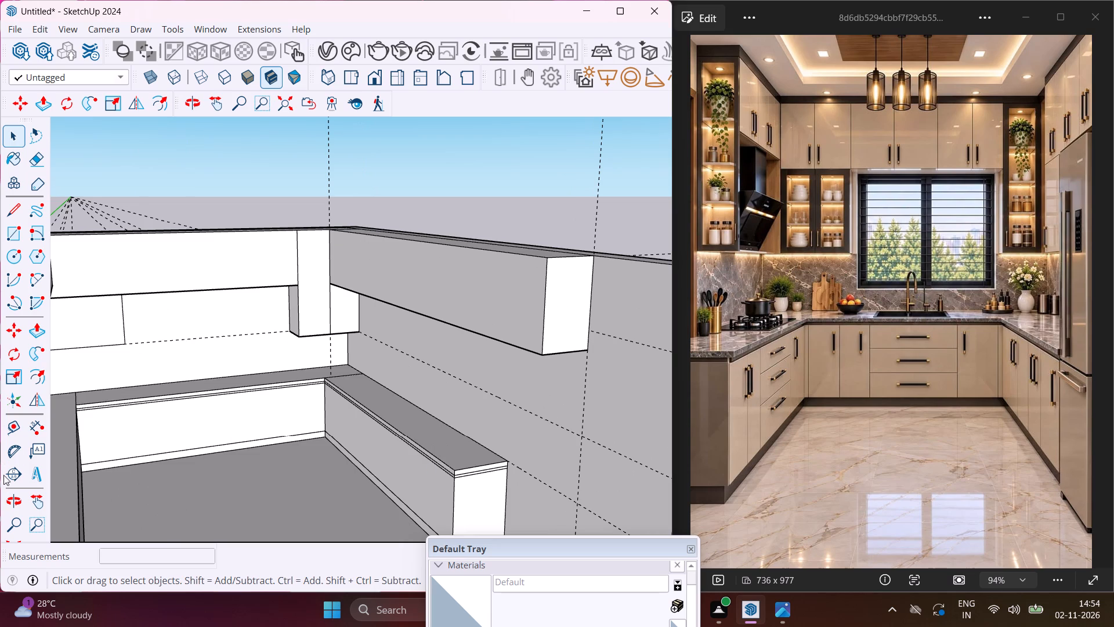
left_click(20, 439)
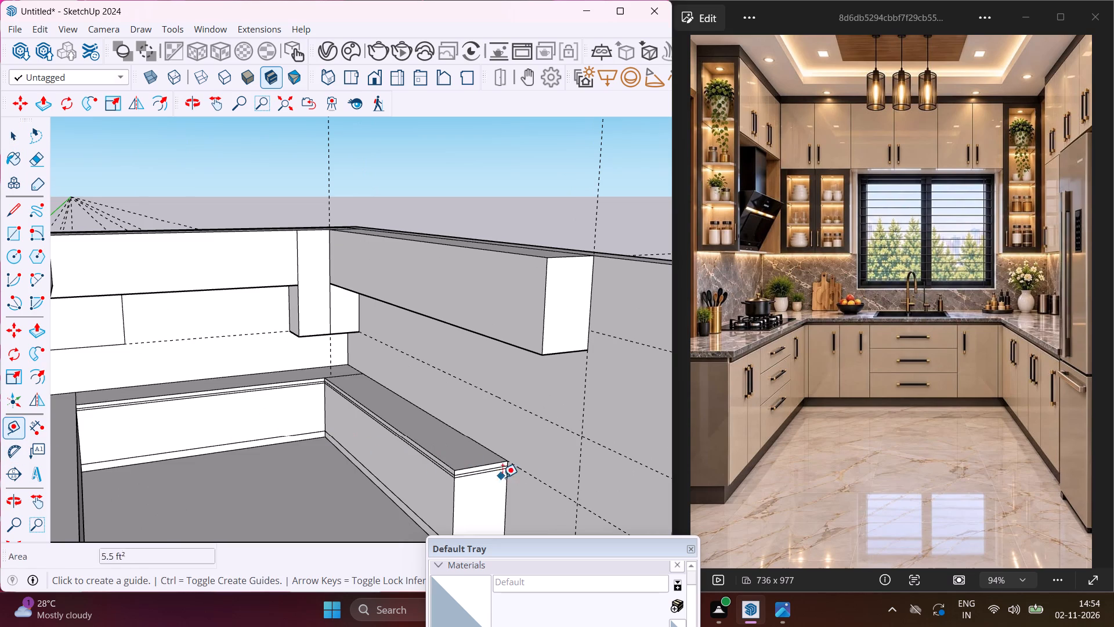
left_click(577, 469)
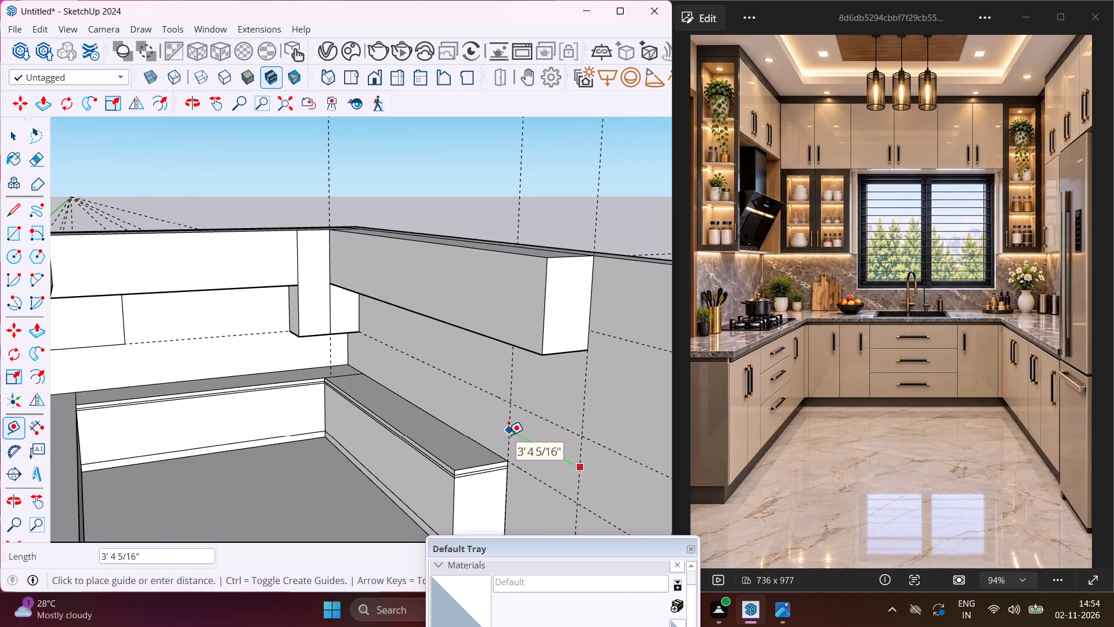
left_click(508, 435)
middle_click_drag(507, 433, 508, 361)
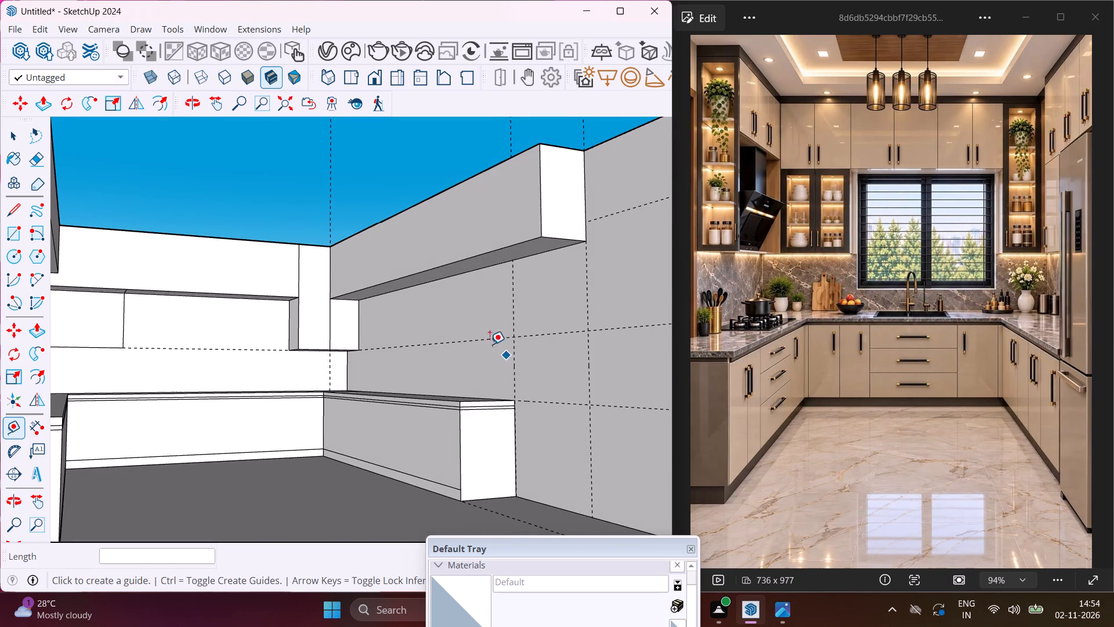
Draw a 1' 6" line across the right overhead cabinet's underside from the new vertical guide to its front edge.
left_click(12, 211)
scroll(455, 282, "up", 5)
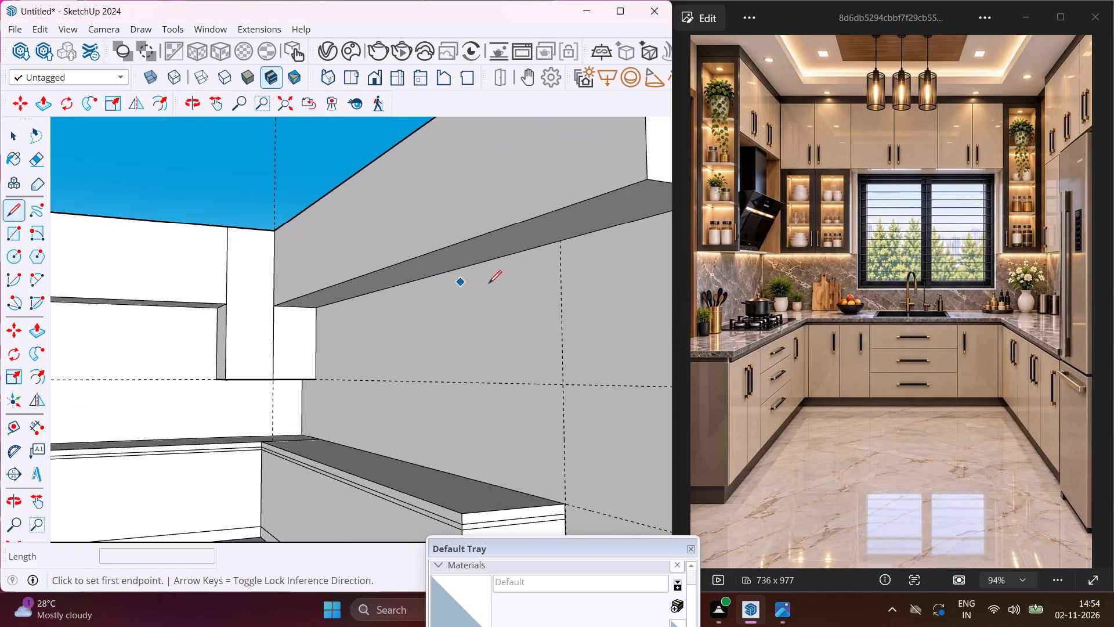
scroll(501, 283, "up", 3)
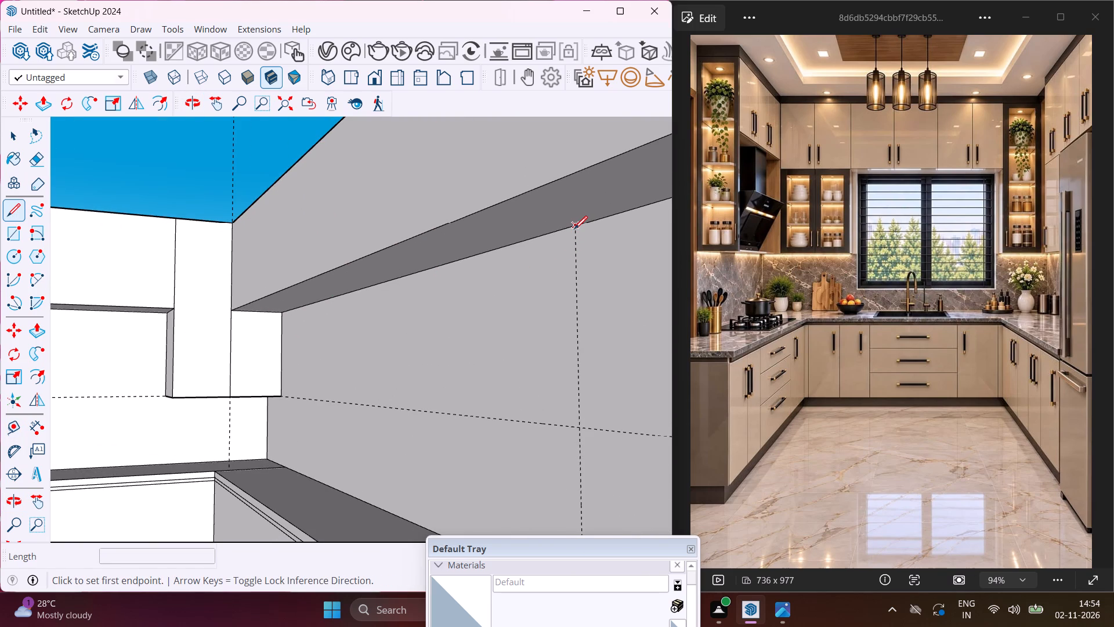
left_click(574, 229)
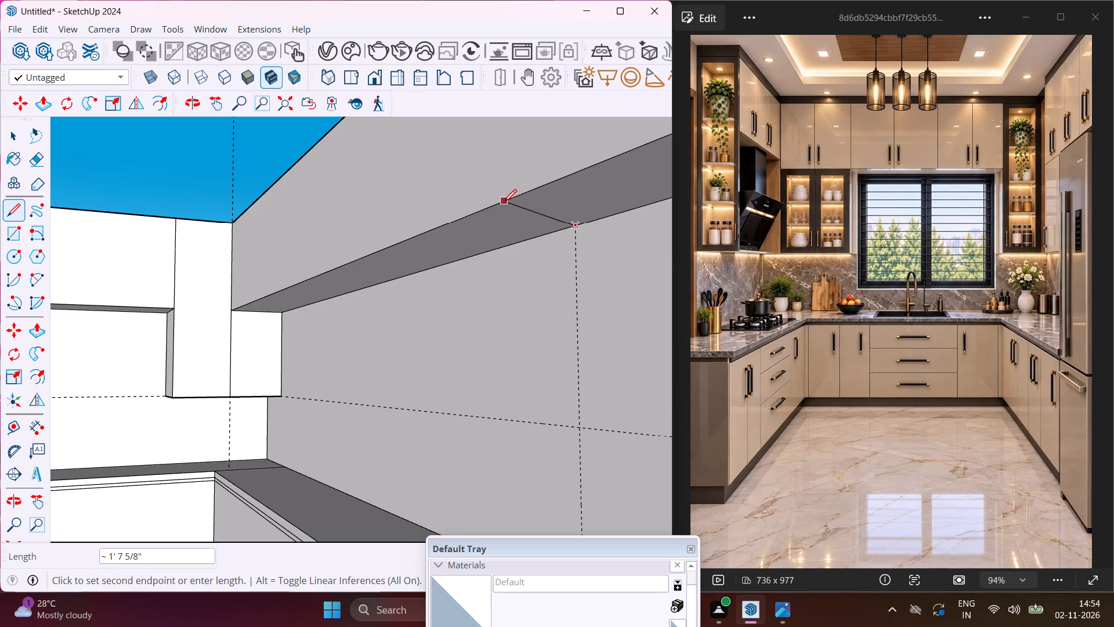
middle_click_drag(481, 215, 550, 222)
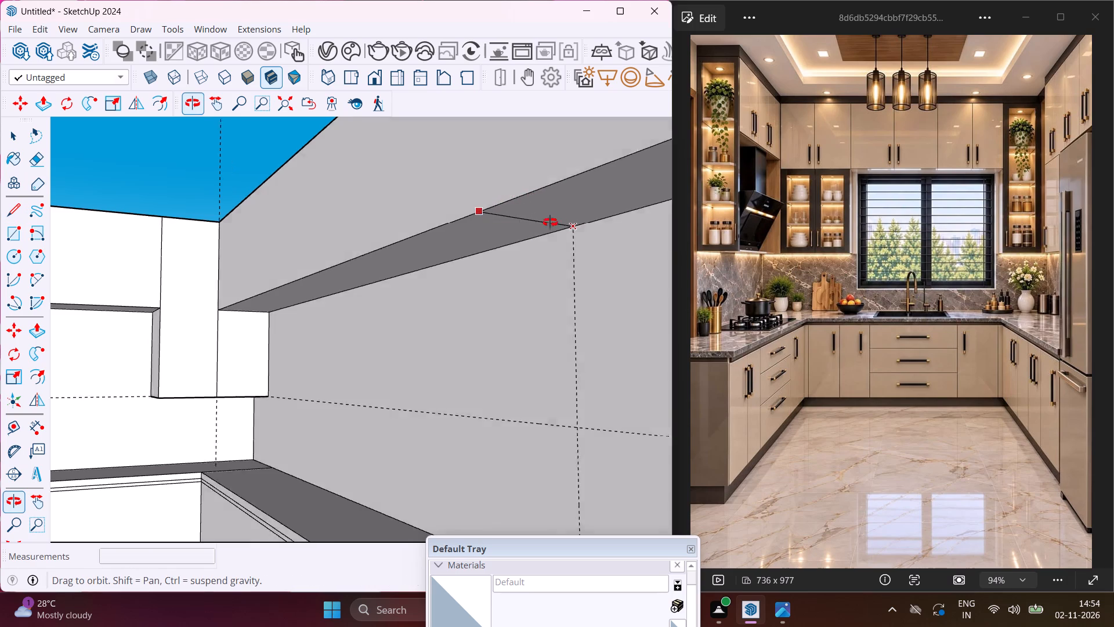
middle_click_drag(550, 222, 649, 204)
key("Escape")
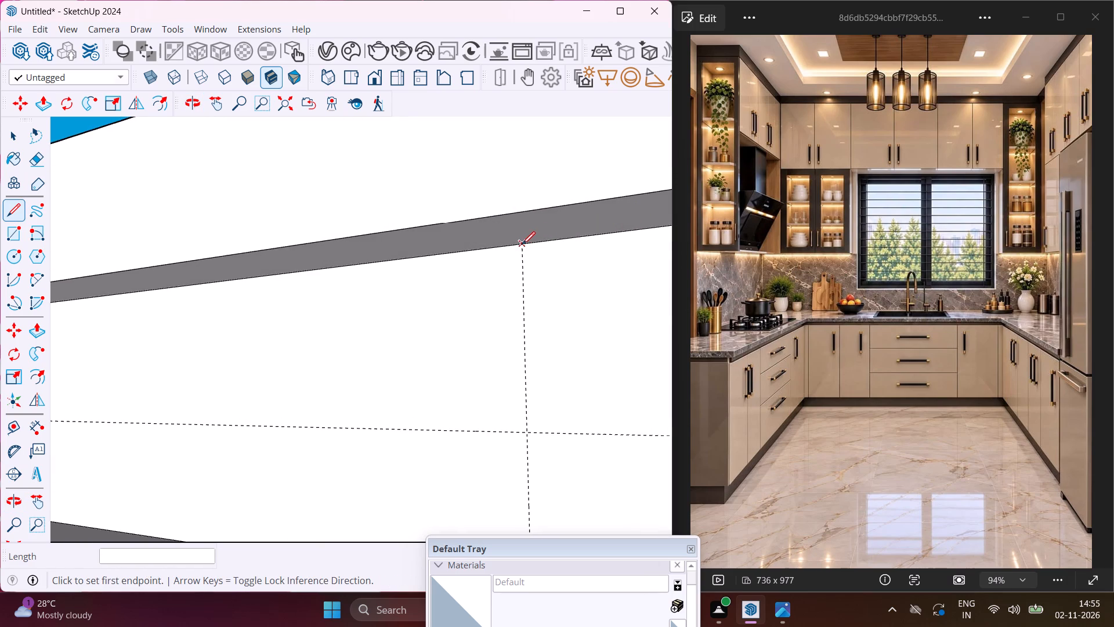
left_click(519, 245)
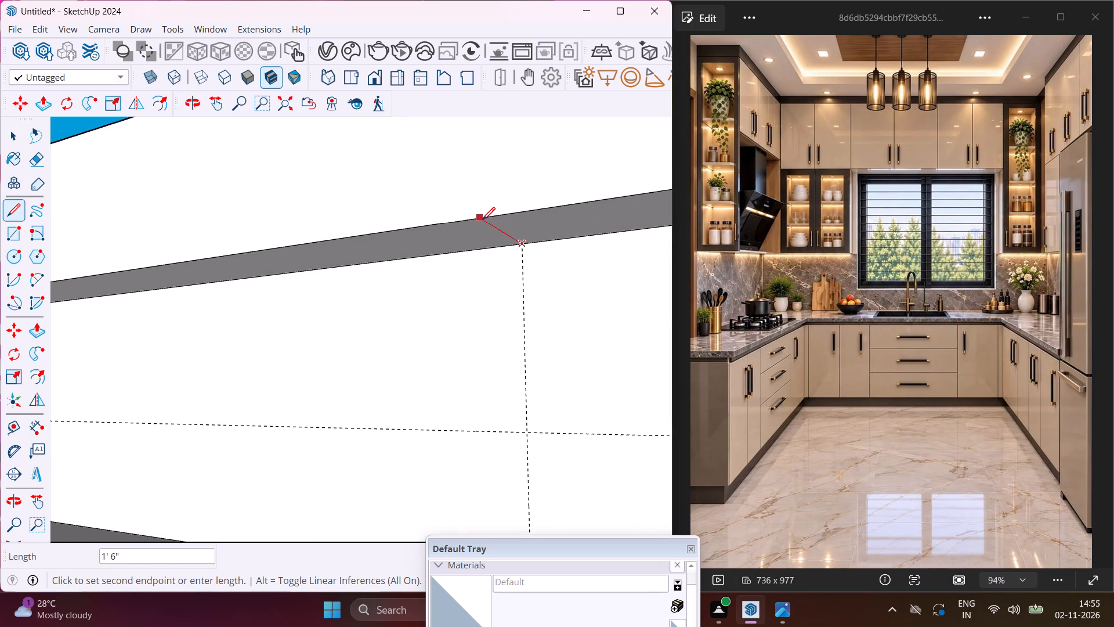
left_click(482, 221)
key("Escape")
key("space")
key("space")
Push/Pull the split-off underside section between the guide and the back corner down about 2' 5 1/2" to the lower wall guide.
middle_click_drag(482, 221, 466, 226)
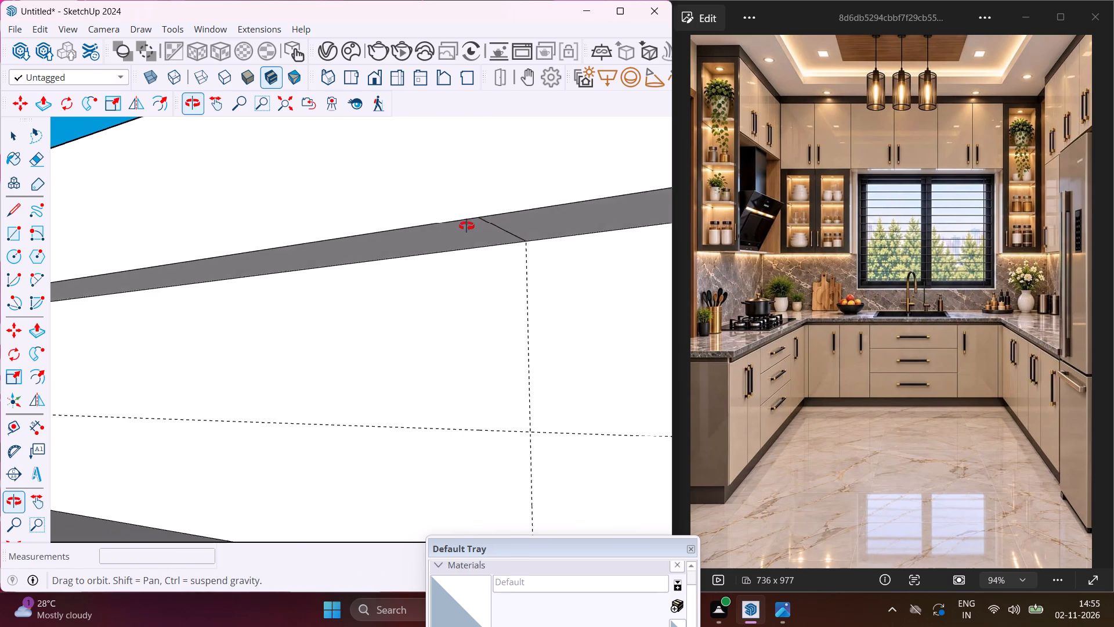
middle_click_drag(466, 226, 392, 231)
left_click(413, 243)
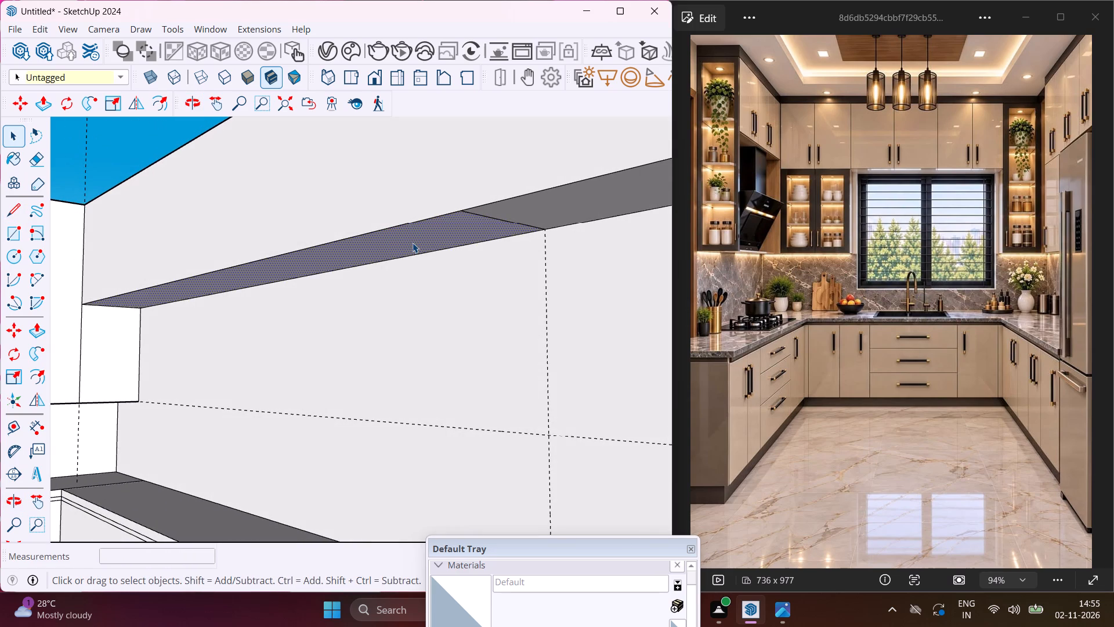
key("p")
left_click(413, 243)
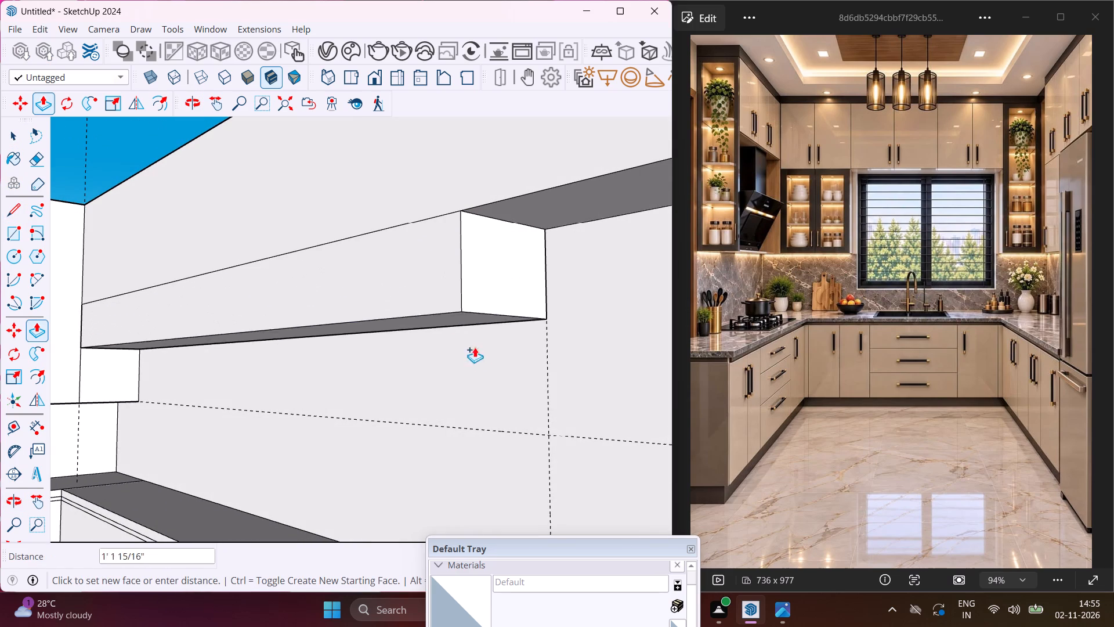
left_click(558, 434)
scroll(487, 423, "down", 4)
middle_click_drag(461, 413, 454, 473)
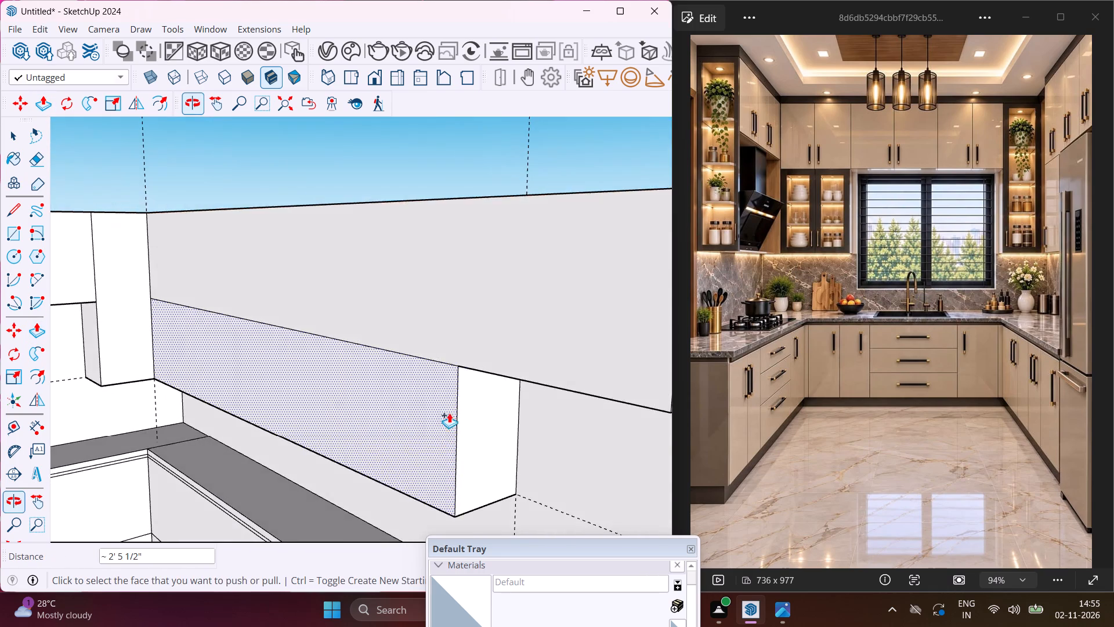
scroll(458, 348, "down", 16)
middle_click_drag(427, 356, 360, 373)
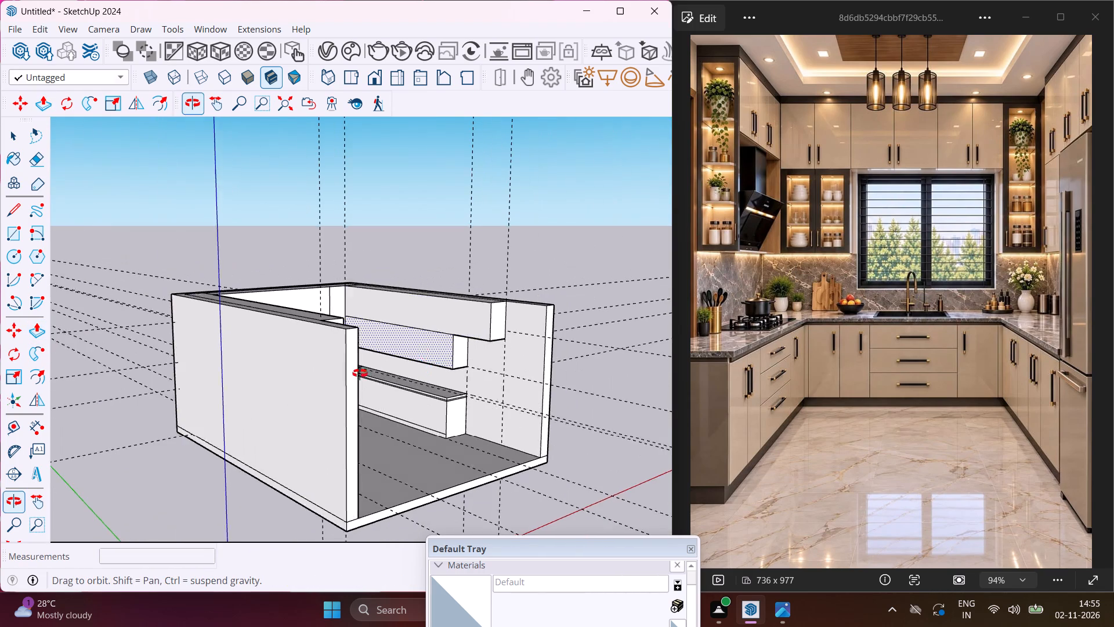
middle_click_drag(360, 373, 104, 372)
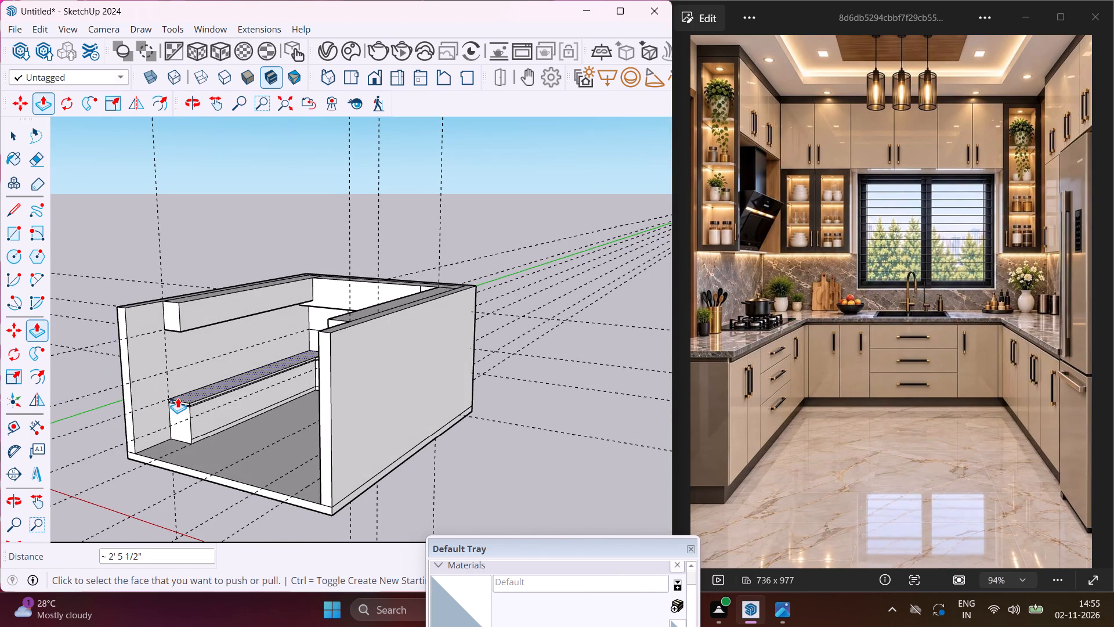
scroll(165, 322, "up", 10)
middle_click_drag(165, 322, 143, 248)
key("Escape")
key("space")
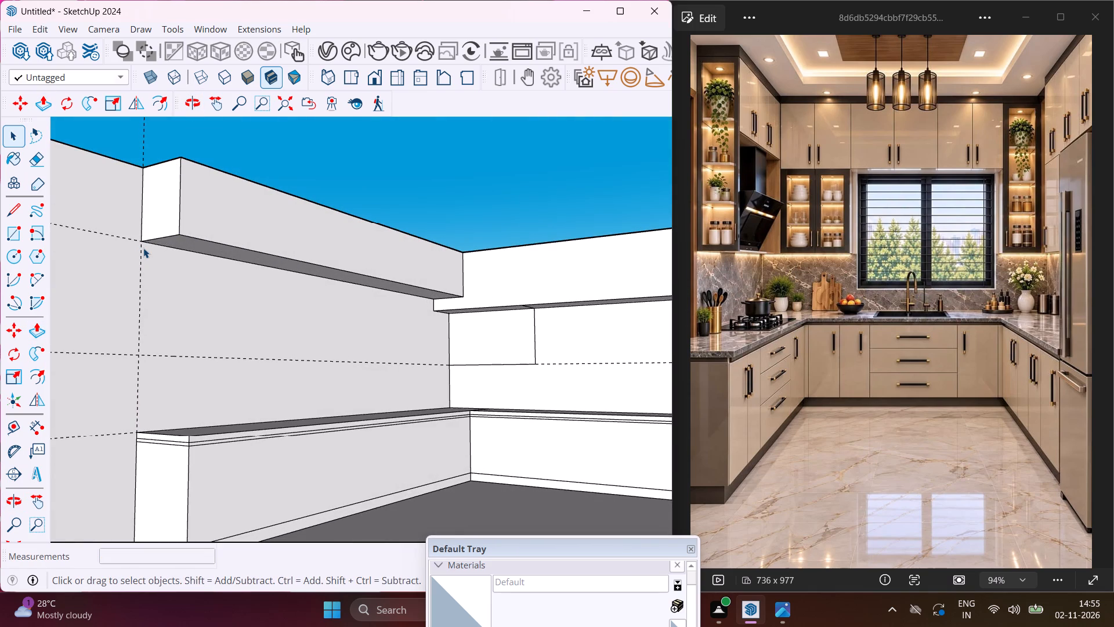
Draw a 1' 6" line across the left overhead cabinet's underside, a short distance in from its open end.
middle_click_drag(140, 231, 143, 212)
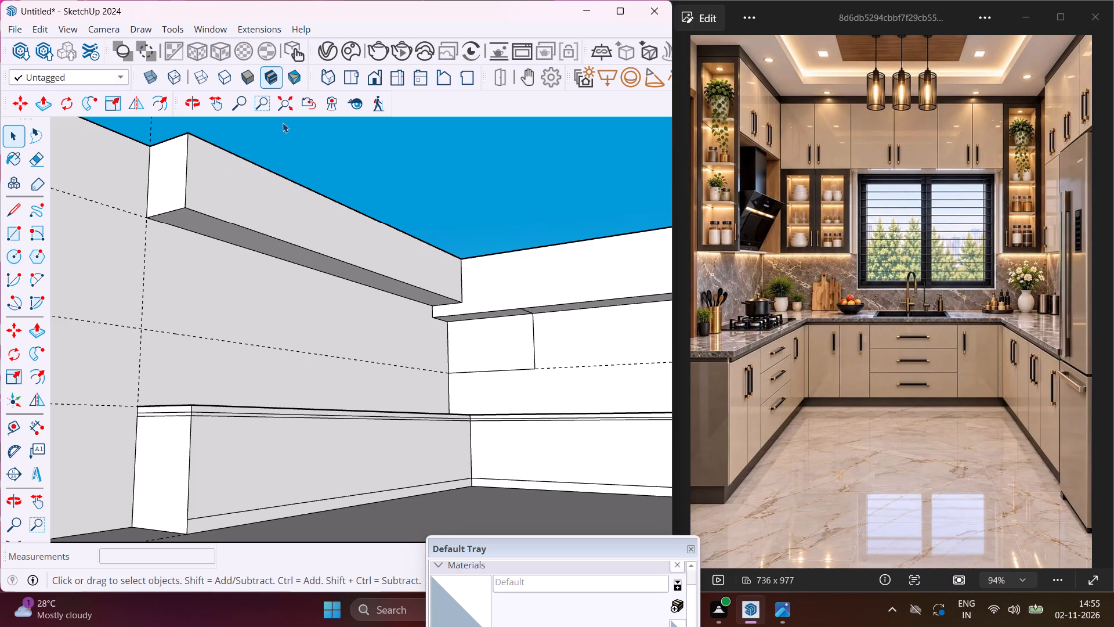
left_click(20, 200)
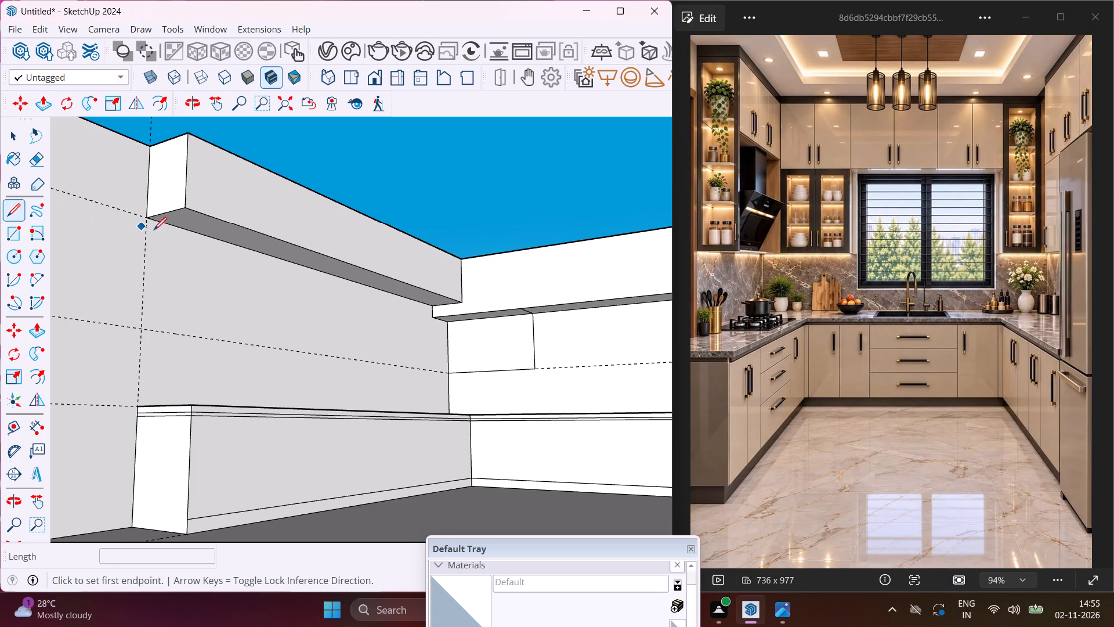
scroll(171, 229, "up", 8)
middle_click_drag(189, 199, 187, 194)
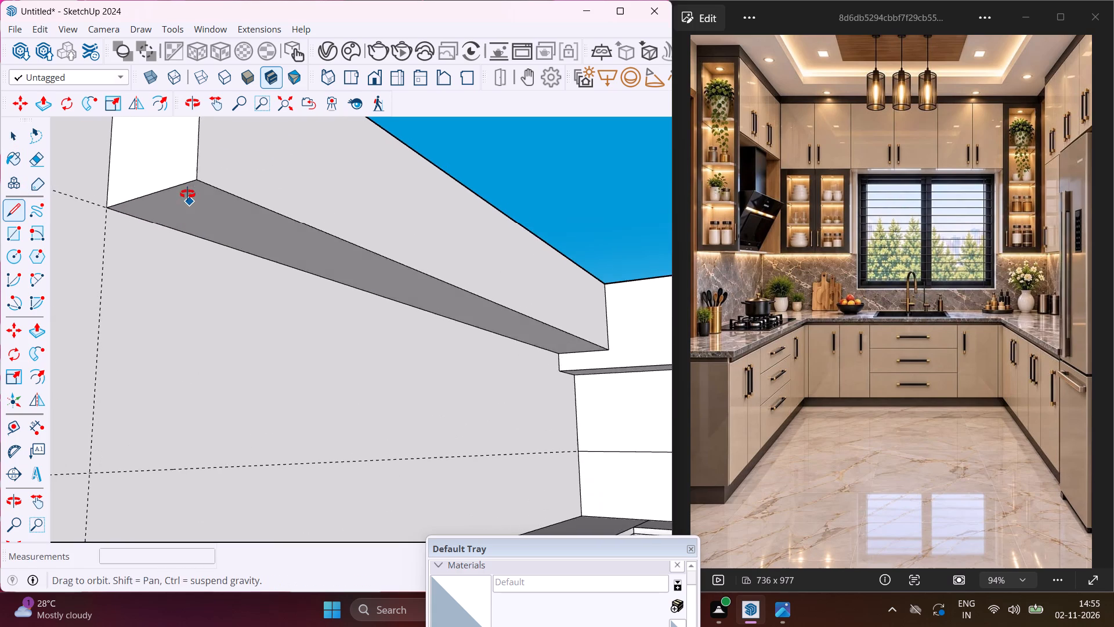
middle_click_drag(187, 194, 187, 161)
left_click(189, 246)
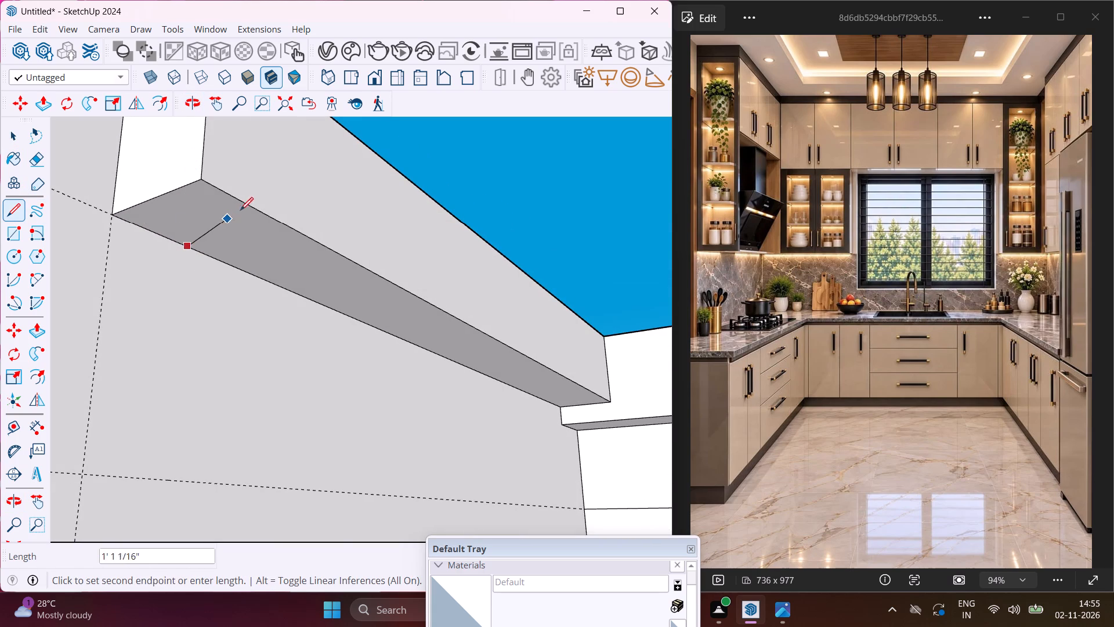
left_click(268, 217)
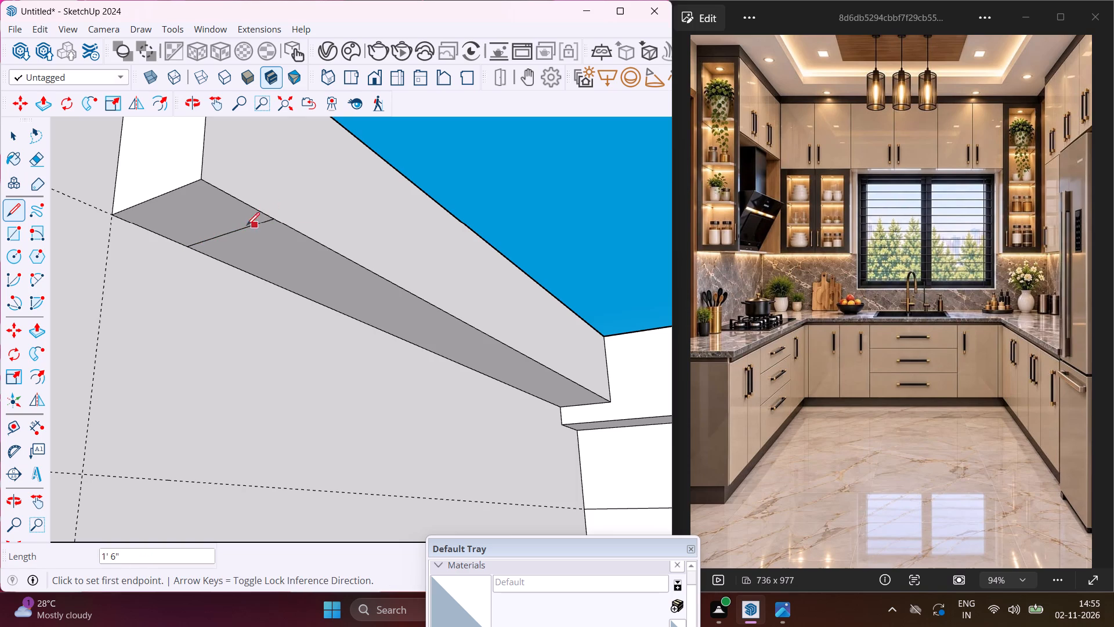
scroll(216, 187, "down", 8)
key("Escape")
key("space")
Push/Pull the small underside section at the left overhead cabinet's open end down 3' to the lower wall guide.
left_click(205, 207)
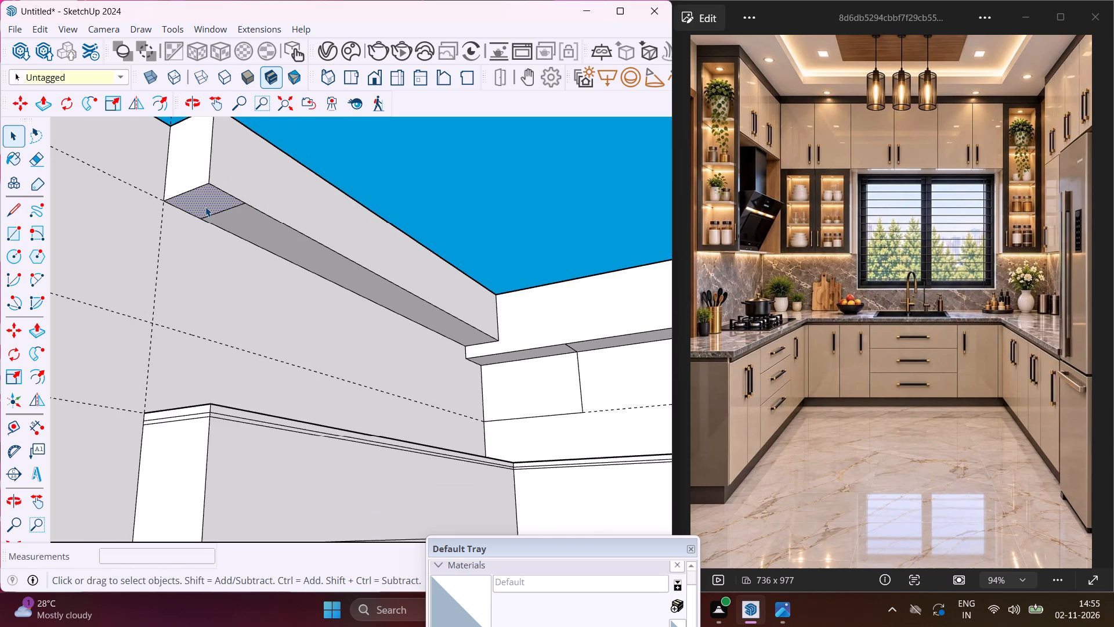
key("p")
left_click(205, 207)
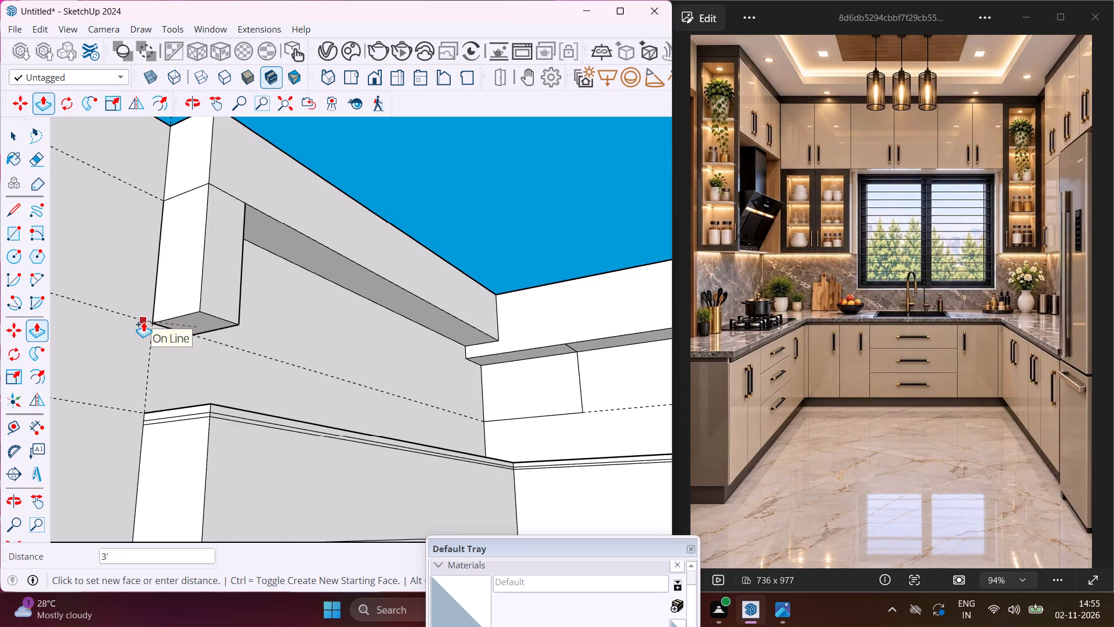
left_click(143, 322)
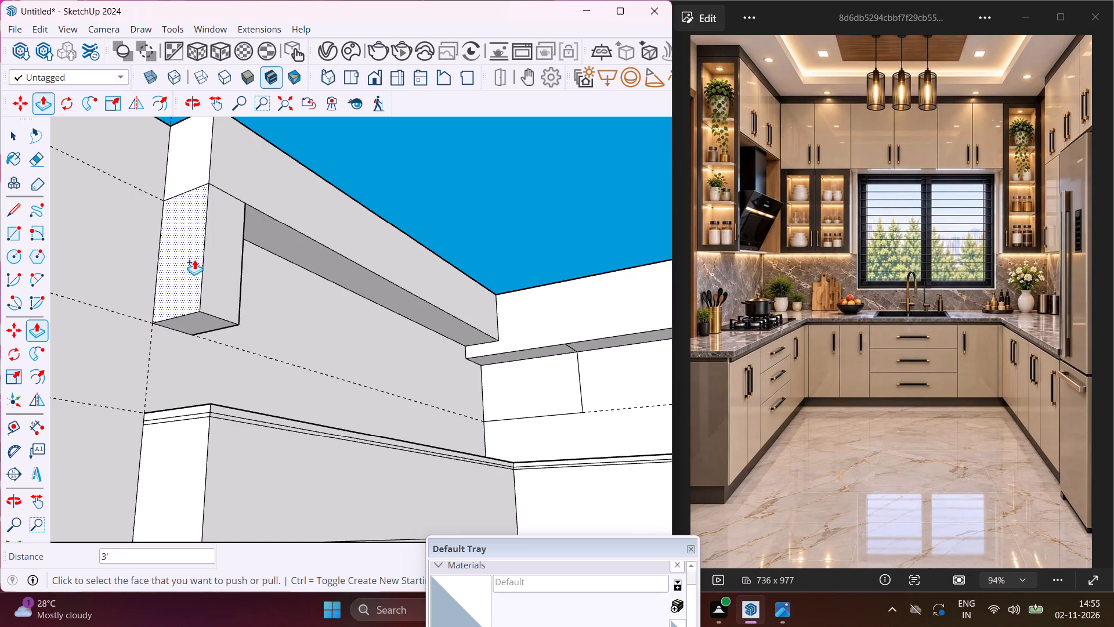
key("Escape")
key("space")
Erase the horizontal edge dividing the end face of the left overhead cabinet from its lowered section.
middle_click_drag(185, 219, 198, 351)
scroll(188, 315, "up", 3)
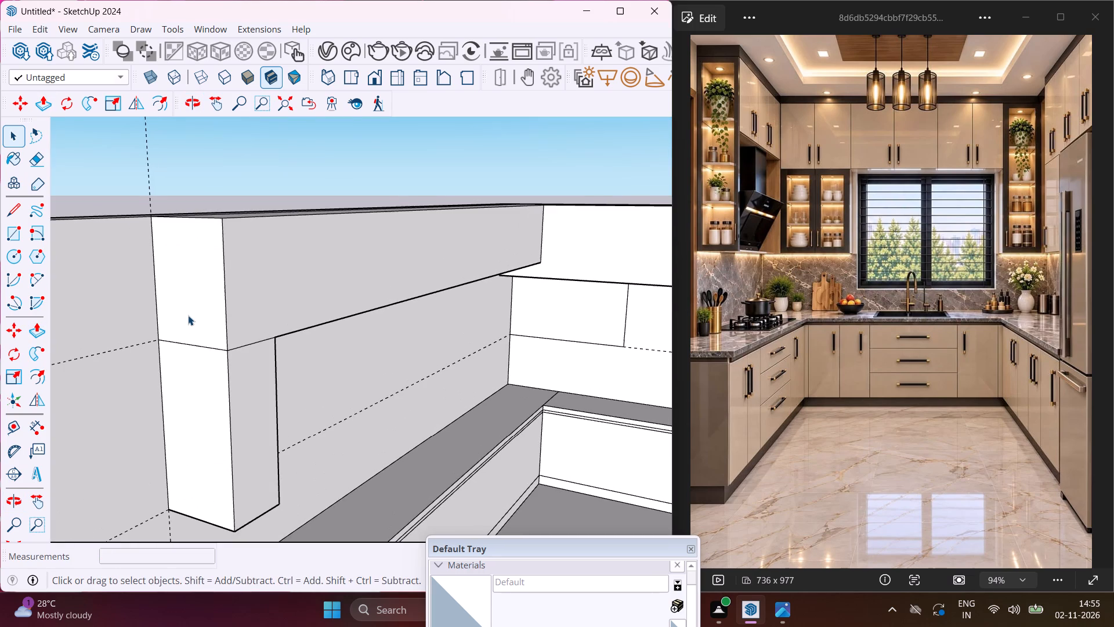
key("e")
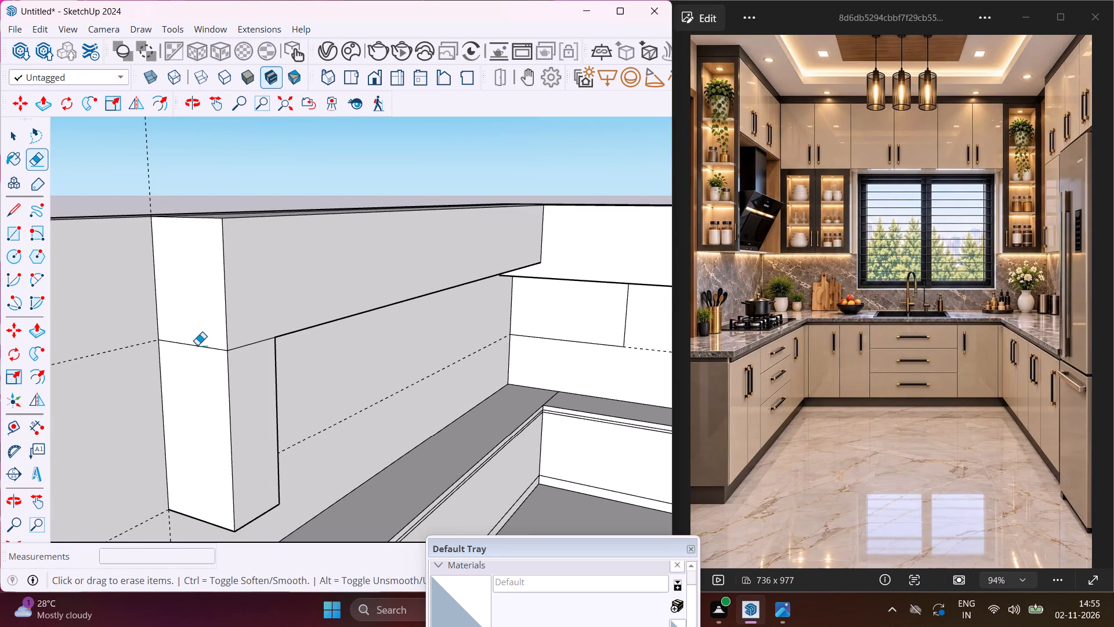
left_click(197, 345)
key("Escape")
key("space")
Draw a 1' 6" line across the left overhead cabinet's underside, a short distance before the back corner.
middle_click_drag(250, 370, 171, 359)
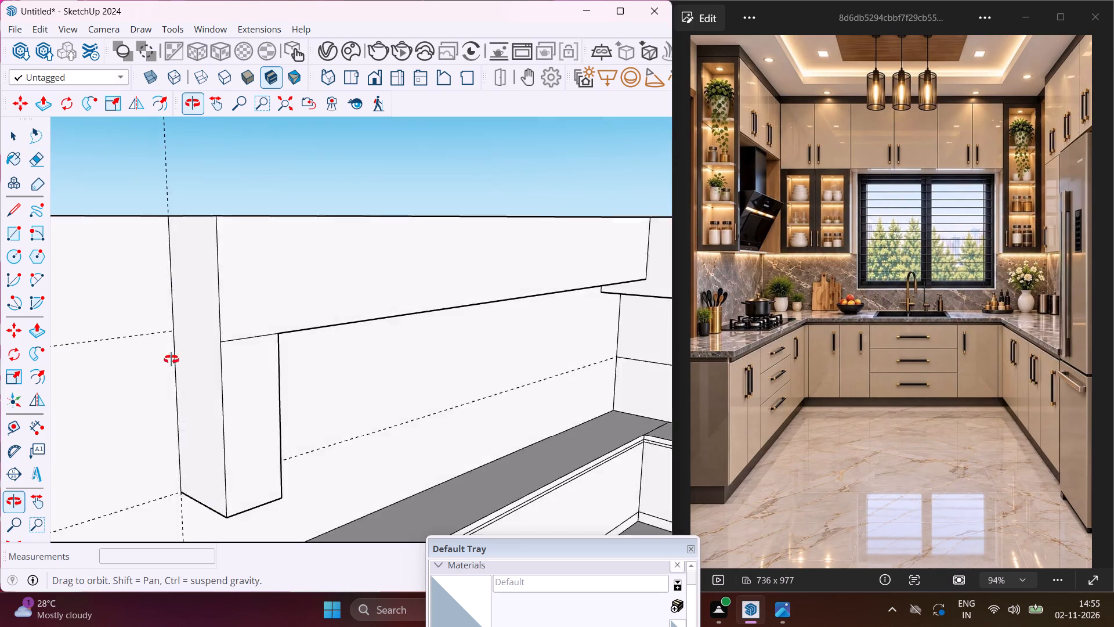
middle_click_drag(171, 359, 119, 349)
scroll(158, 322, "down", 5)
middle_click_drag(306, 318, 359, 335)
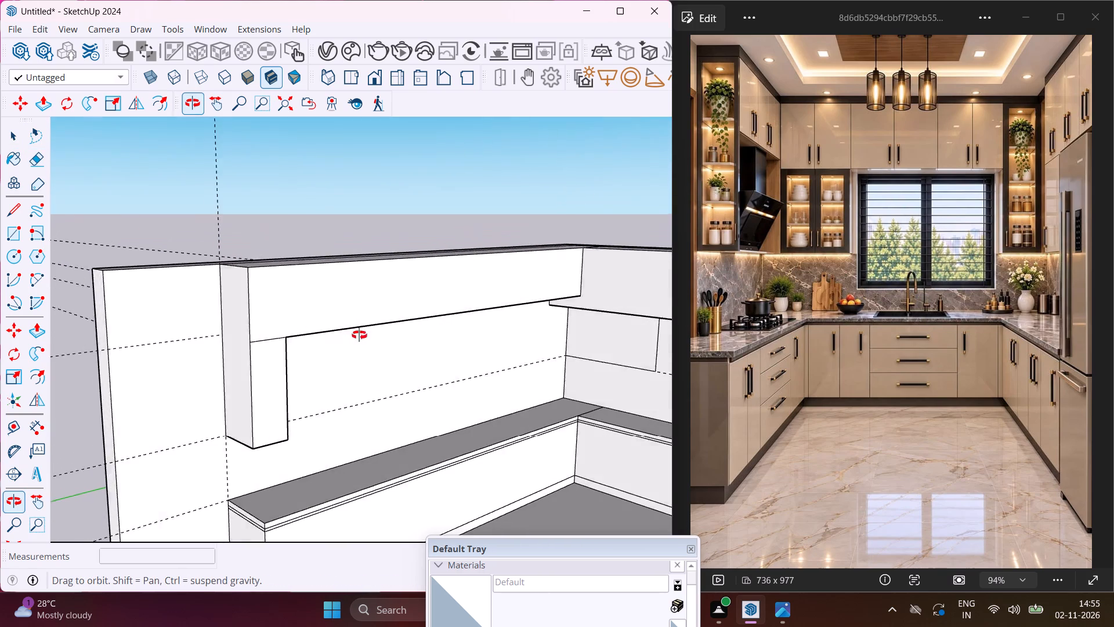
middle_click_drag(359, 335, 383, 340)
scroll(443, 302, "up", 5)
middle_click_drag(487, 317, 476, 287)
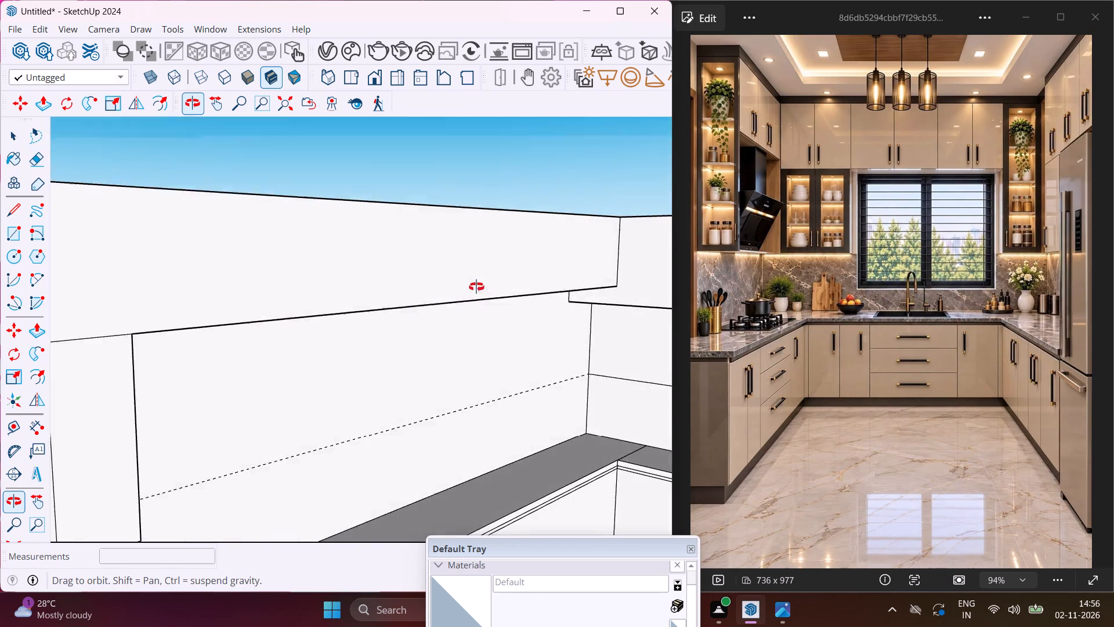
middle_click_drag(476, 287, 483, 252)
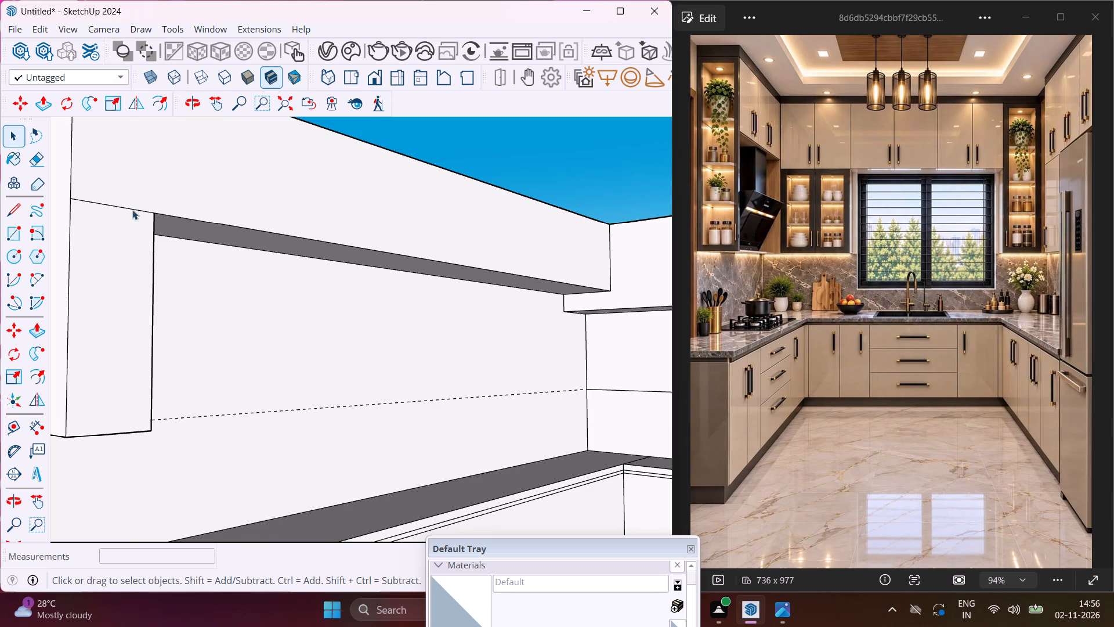
left_click(19, 212)
scroll(565, 318, "up", 4)
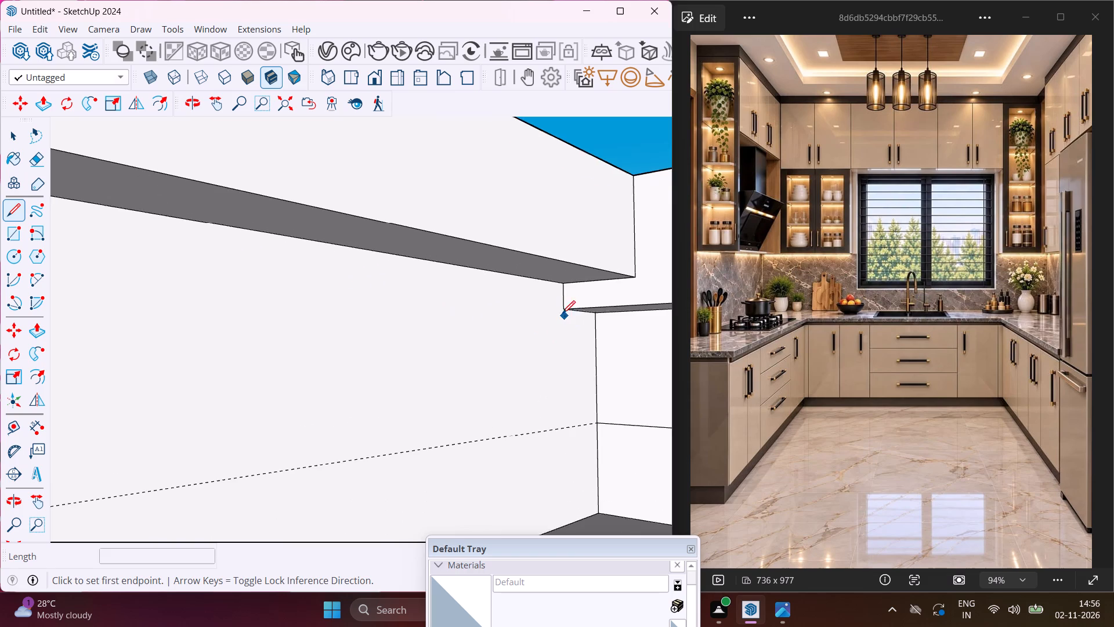
middle_click_drag(545, 296, 507, 240)
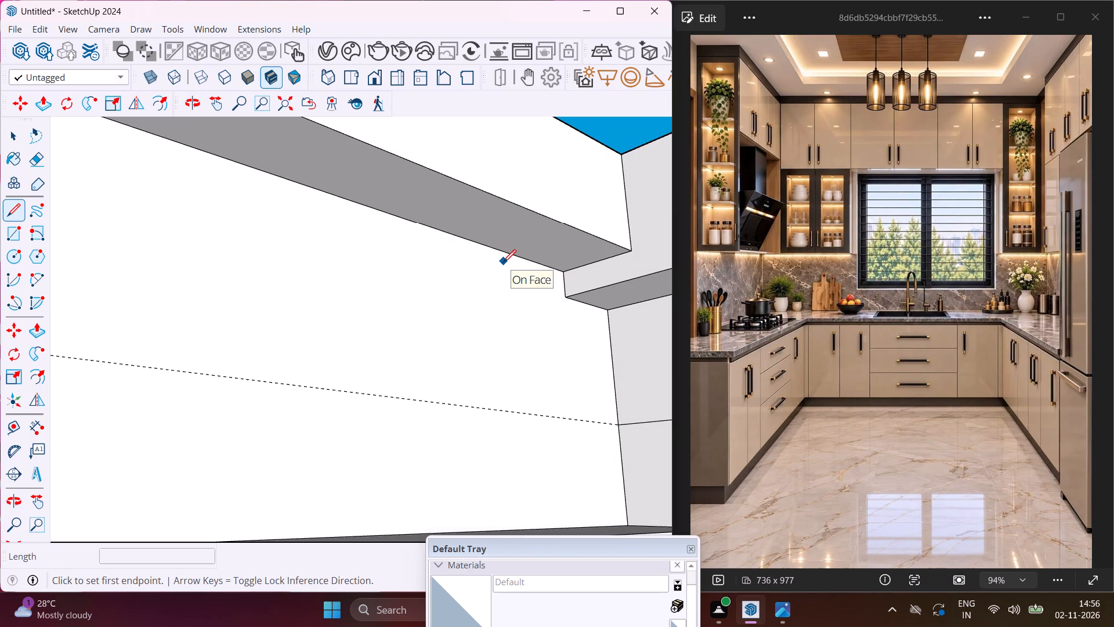
left_click(475, 245)
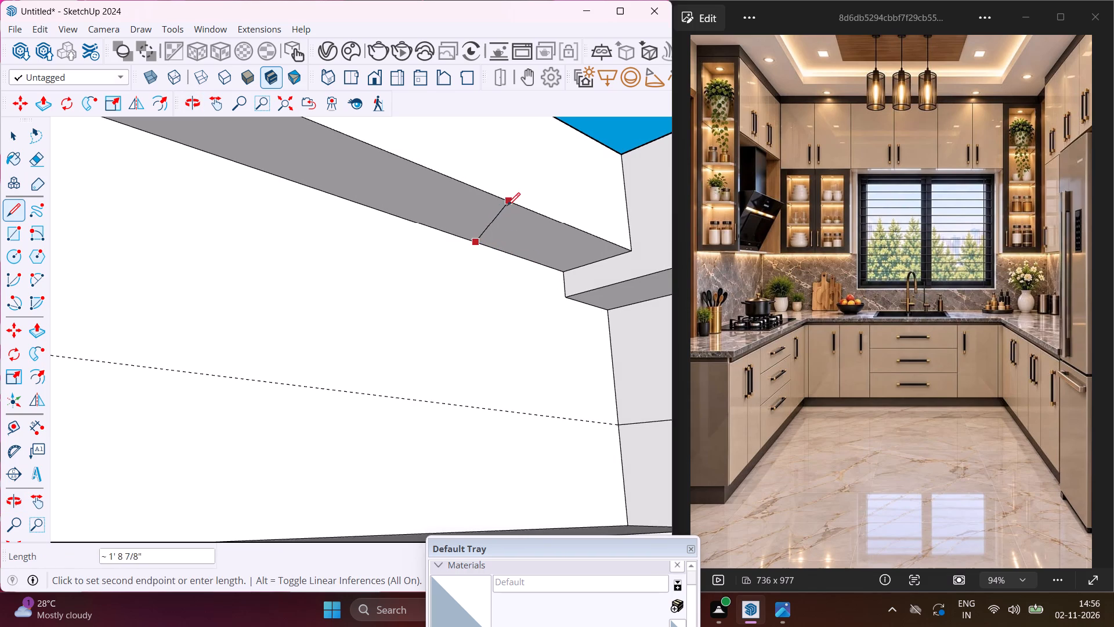
left_click(544, 217)
key("Escape")
key("space")
Push/Pull the split-off underside section of the left overhead cabinet near the back corner down about 2' 6 11/16".
left_click(545, 240)
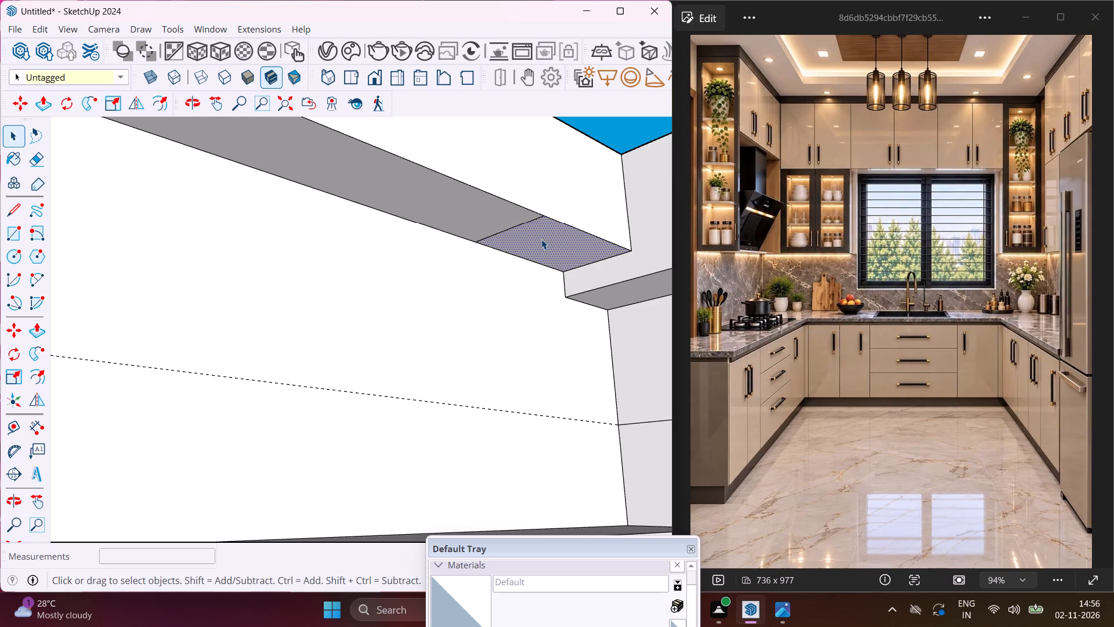
key("l")
left_click(541, 239)
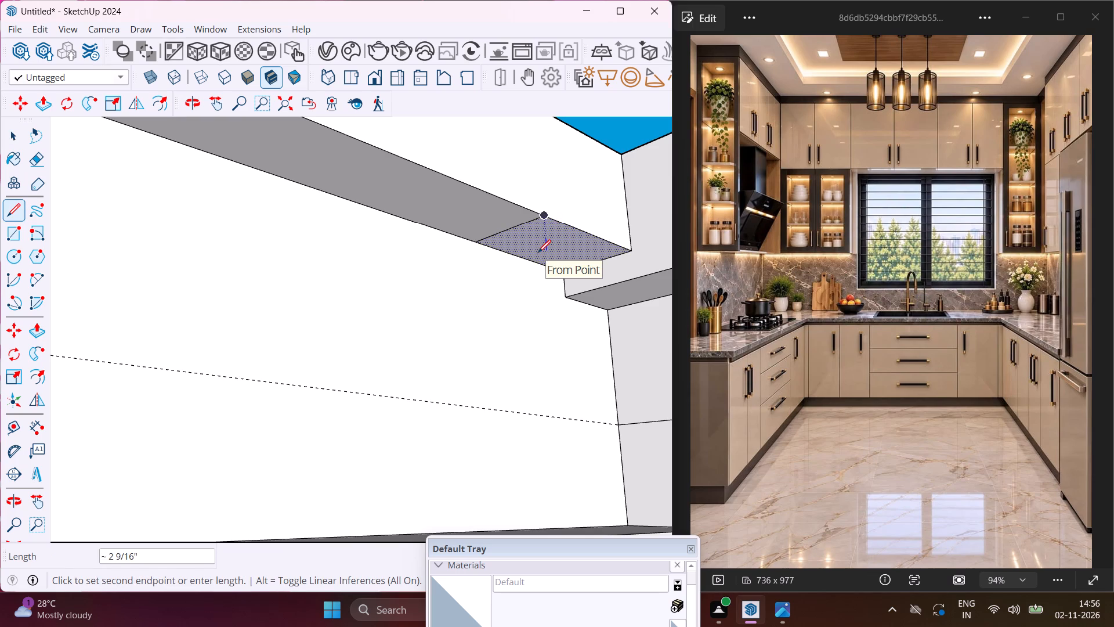
key("Escape")
key("p")
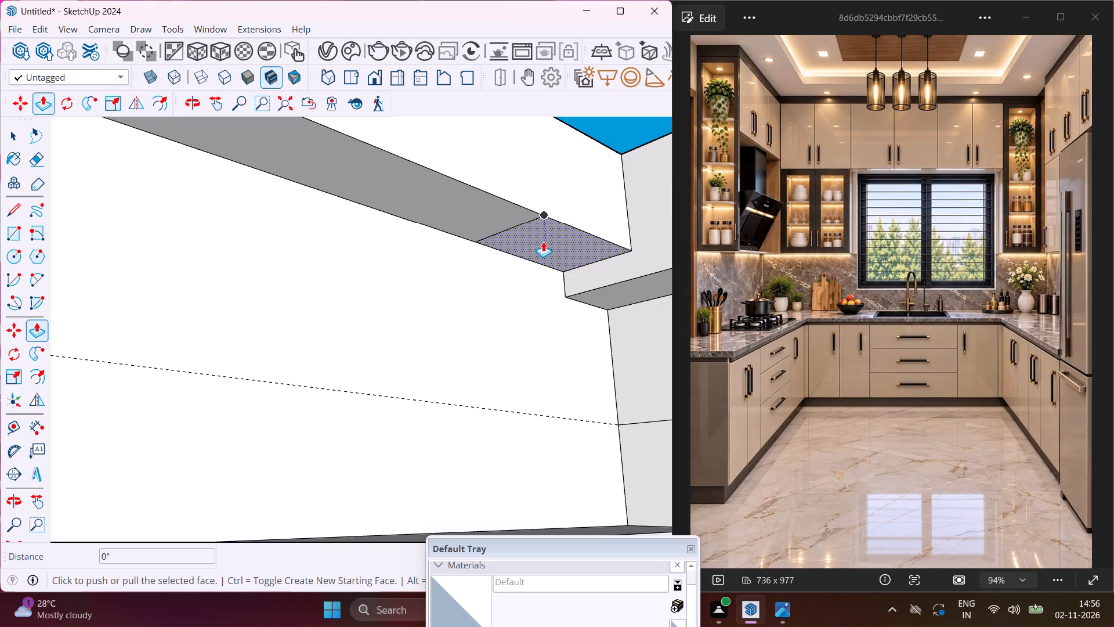
left_click(543, 242)
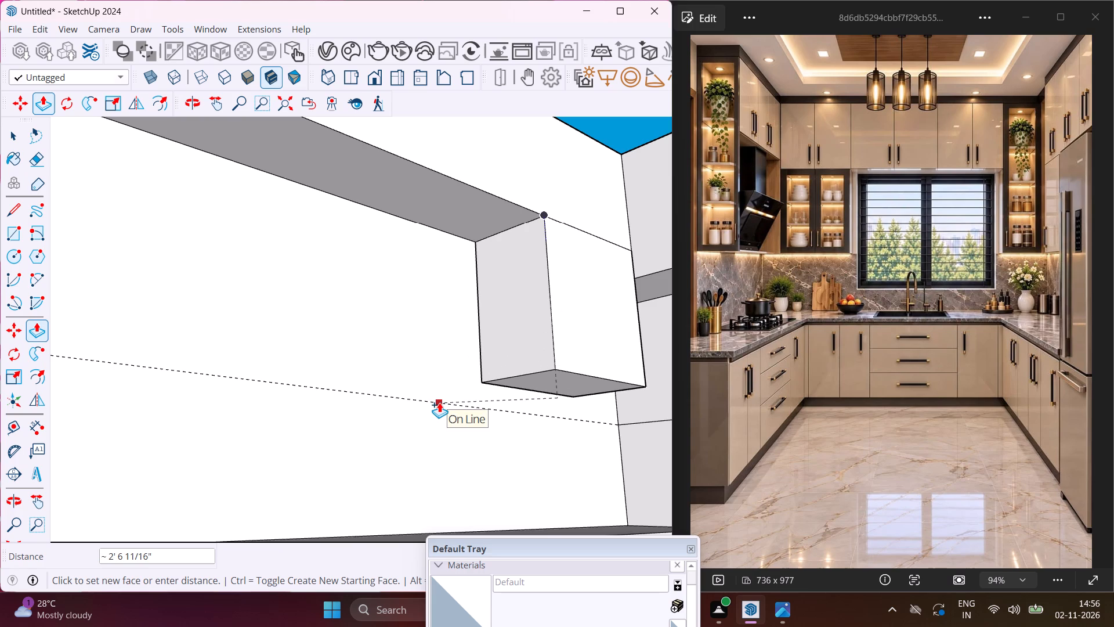
middle_click_drag(439, 402, 428, 456)
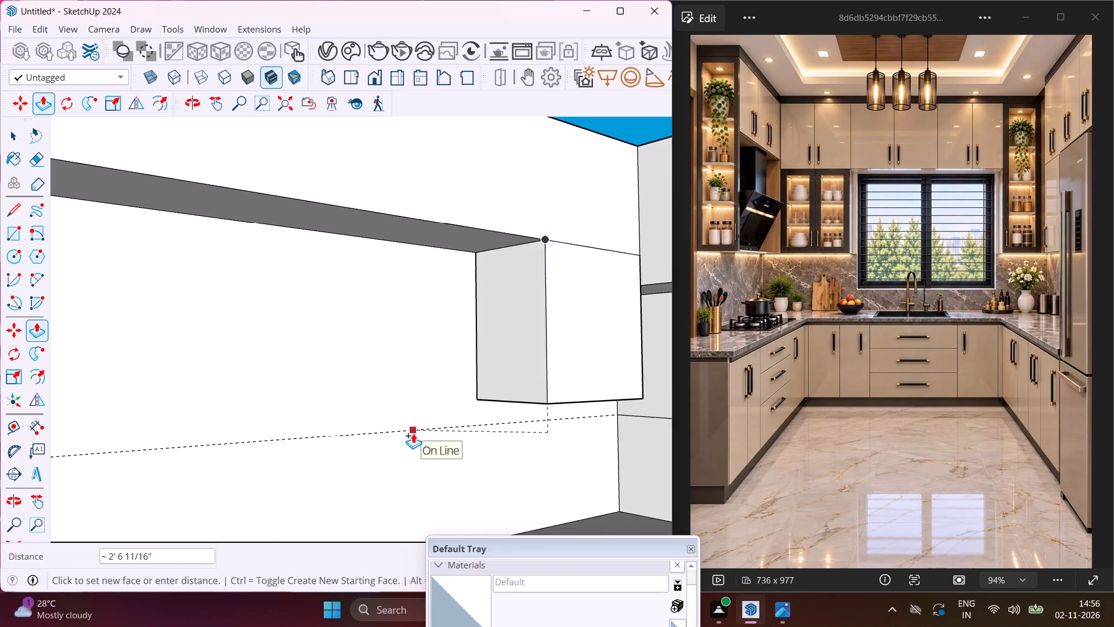
scroll(423, 402, "down", 20)
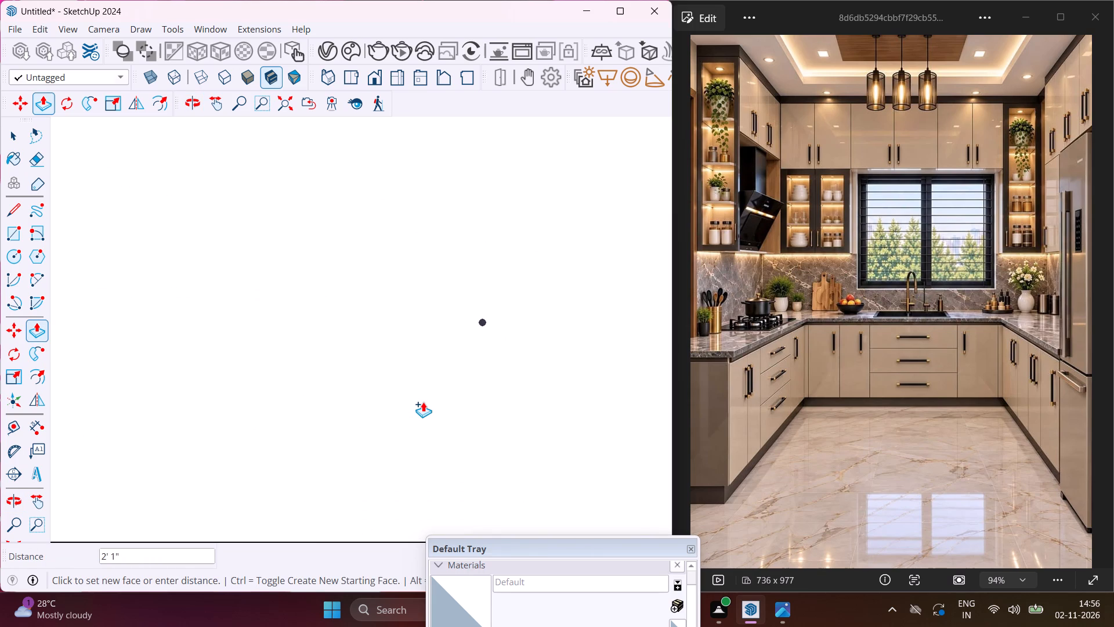
scroll(423, 402, "down", 2)
scroll(423, 402, "up", 1)
scroll(423, 402, "down", 9)
scroll(423, 402, "down", 15)
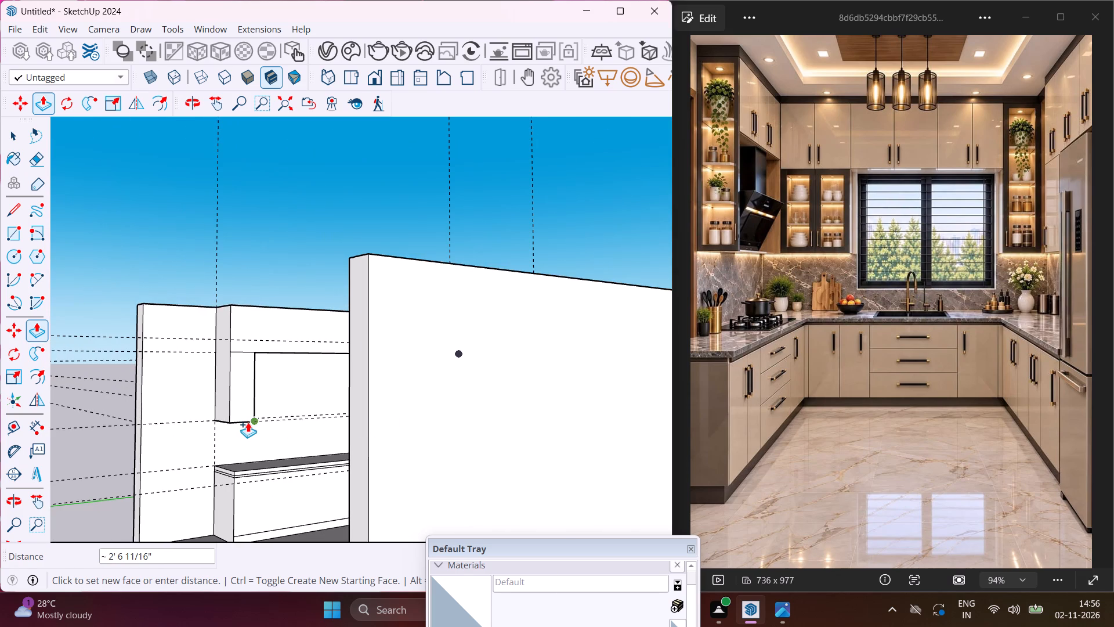
left_click(248, 422)
Extend the bottom of the left cabinet's lowered corner section down about 5 5/16" more to the lower wall guide.
middle_click_drag(255, 422, 394, 409)
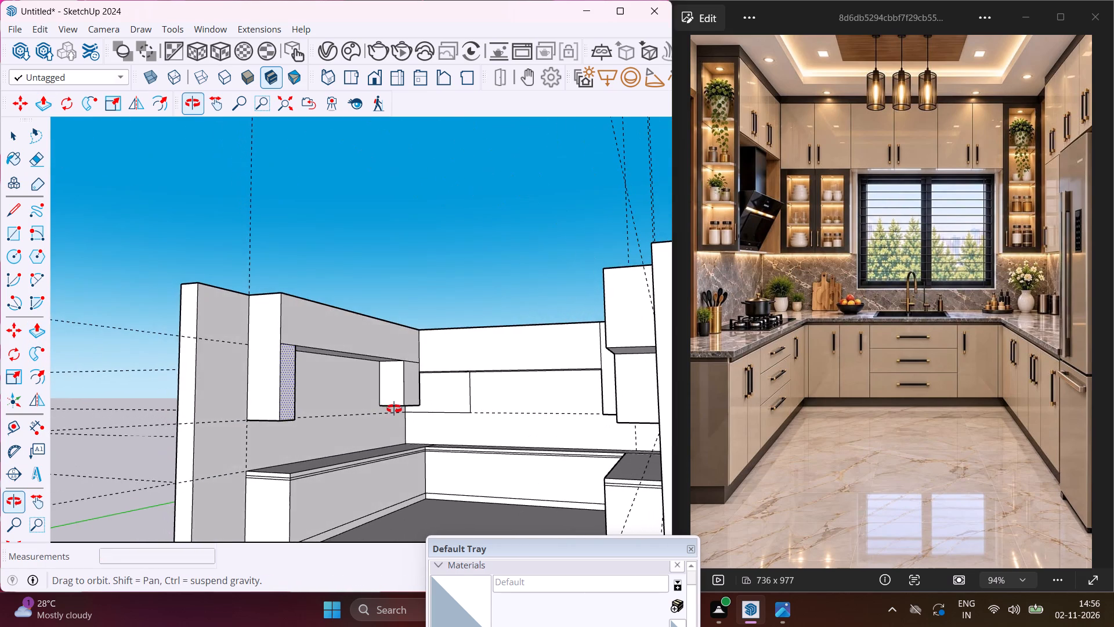
middle_click_drag(394, 409, 419, 365)
scroll(378, 426, "up", 6)
left_click(393, 427)
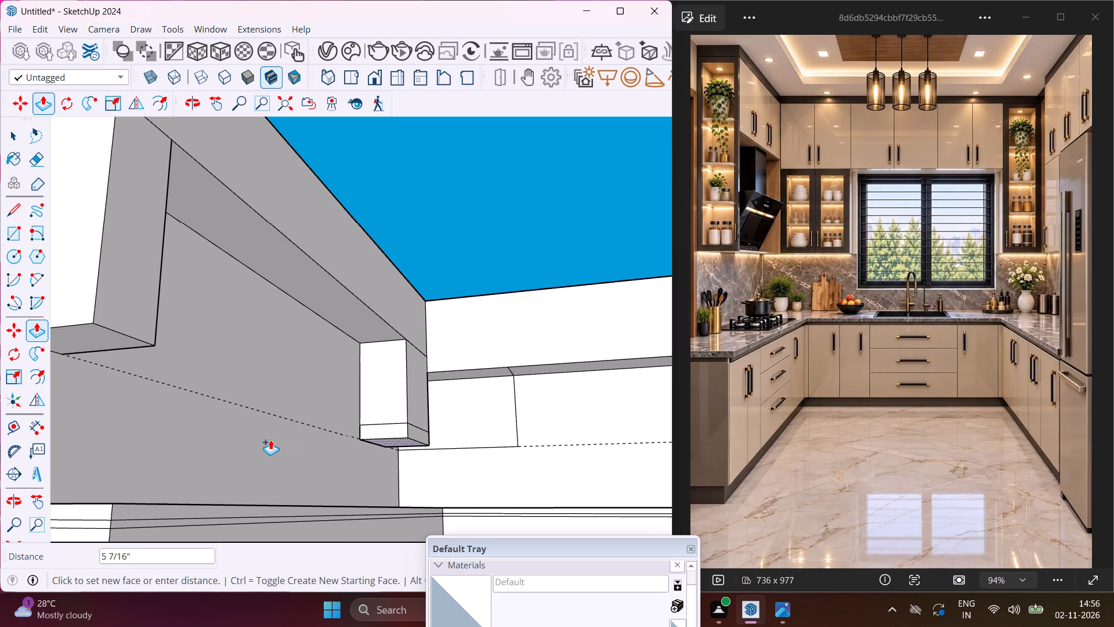
scroll(330, 434, "up", 3)
left_click(330, 434)
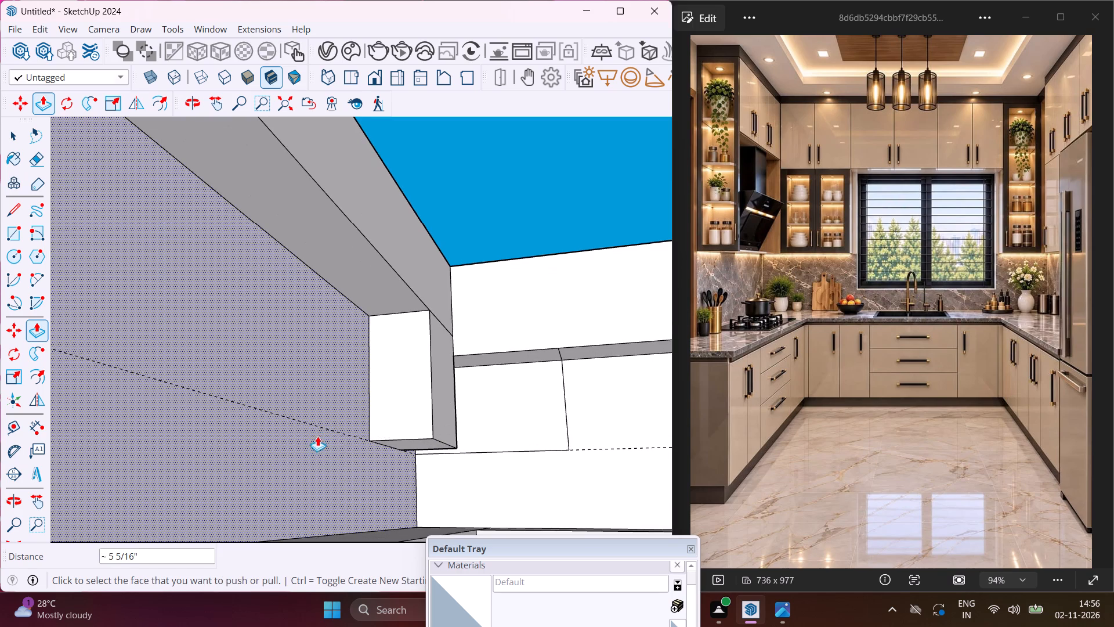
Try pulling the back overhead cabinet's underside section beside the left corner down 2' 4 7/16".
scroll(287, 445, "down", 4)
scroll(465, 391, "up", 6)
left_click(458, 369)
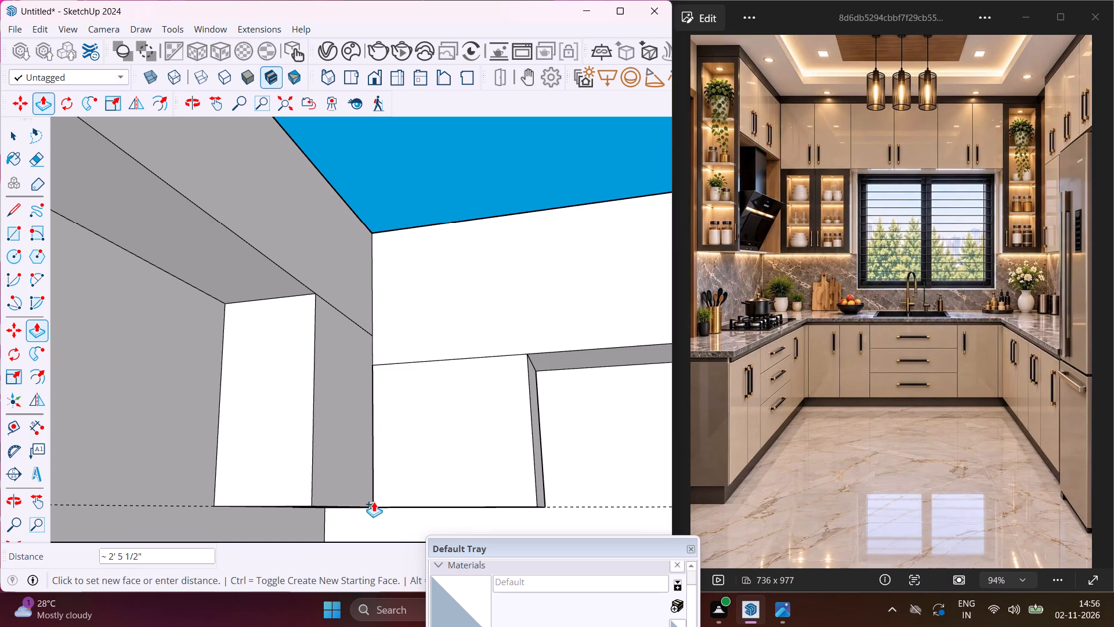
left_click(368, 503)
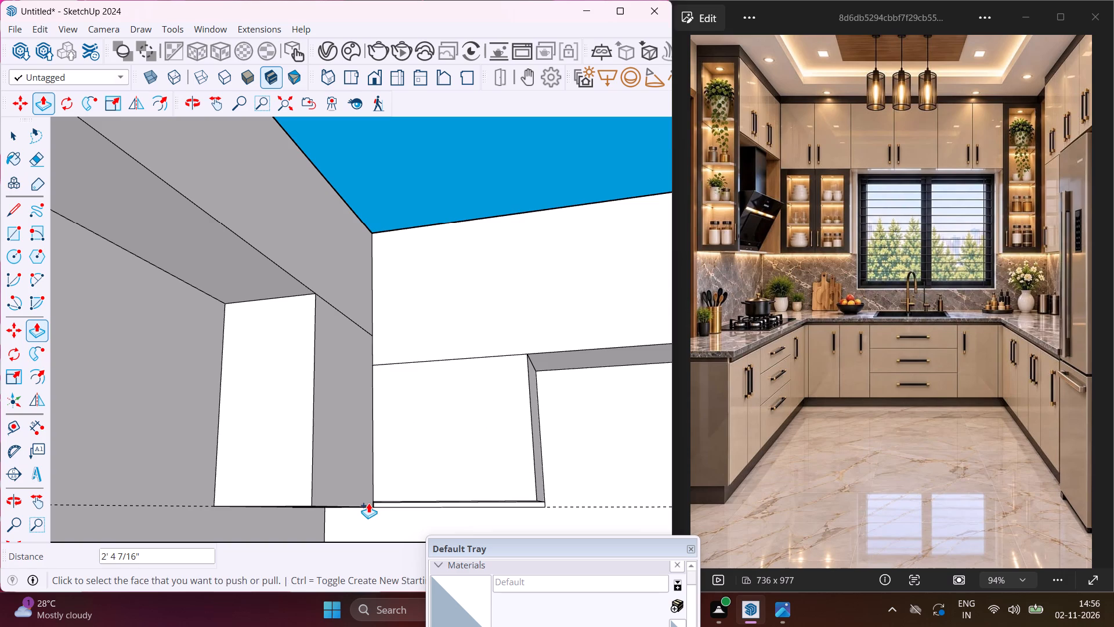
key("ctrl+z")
Push/Pull the back overhead cabinet's underside section beside the left corner down about 2' 5 1/2" to the lower wall guide.
left_click(436, 371)
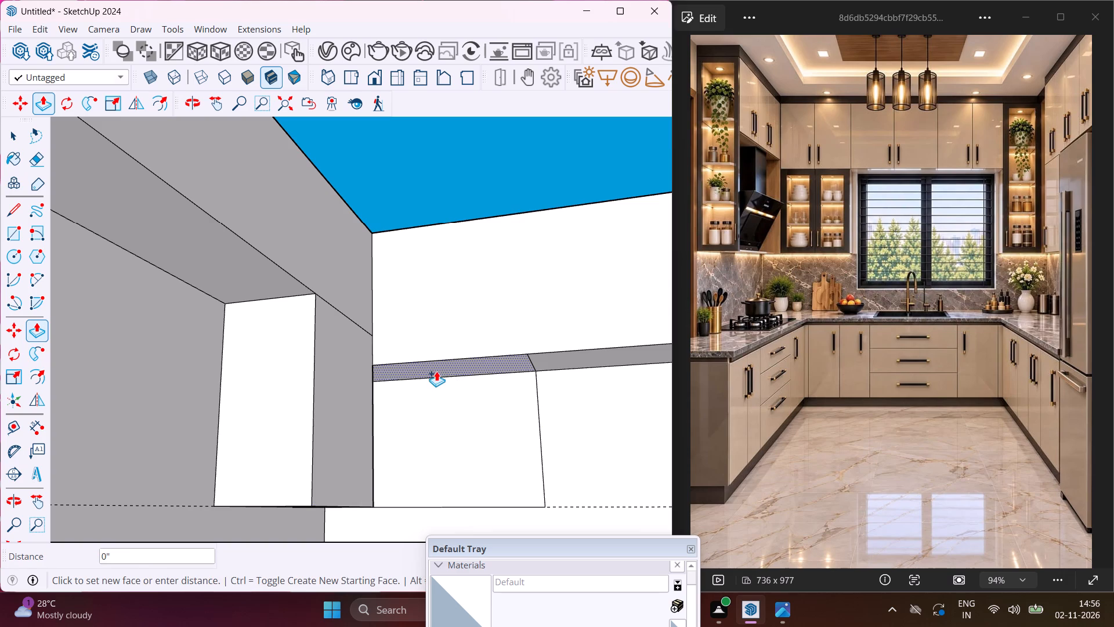
left_click(371, 512)
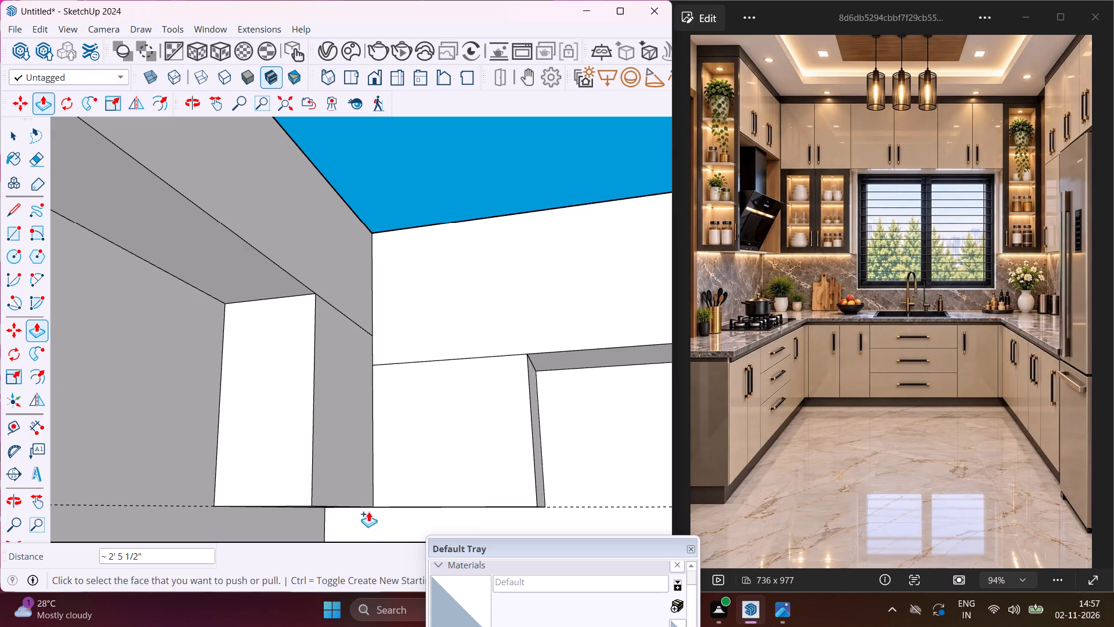
Widen the back wall's lowered left-corner unit by pulling its exposed side face outward 1' 7/16" along the wall.
scroll(315, 487, "down", 10)
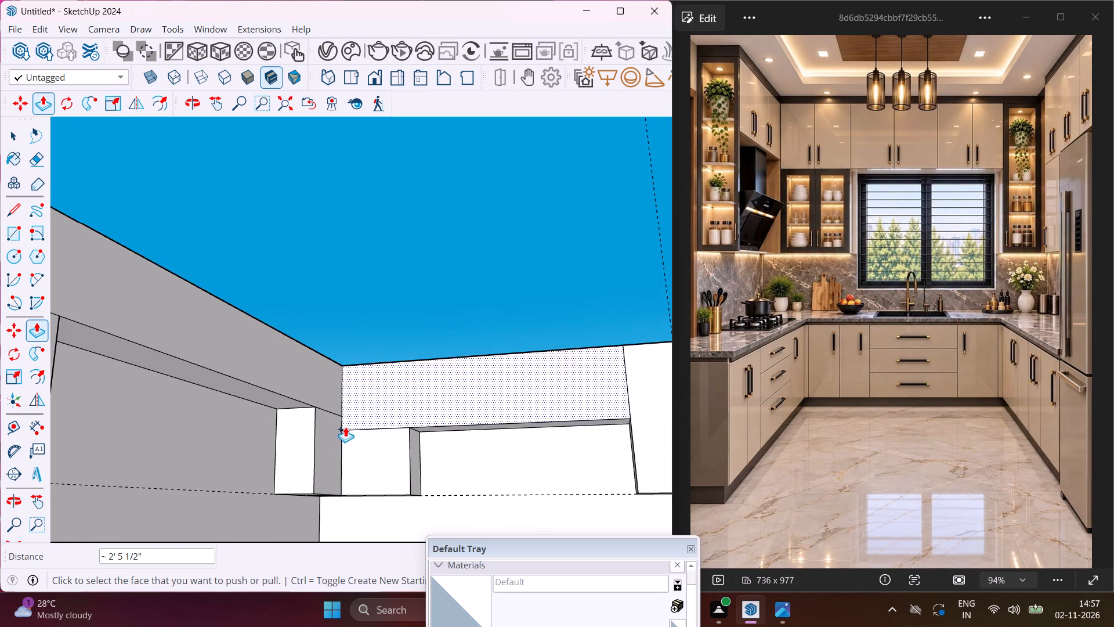
scroll(345, 427, "down", 4)
middle_click_drag(381, 408, 379, 494)
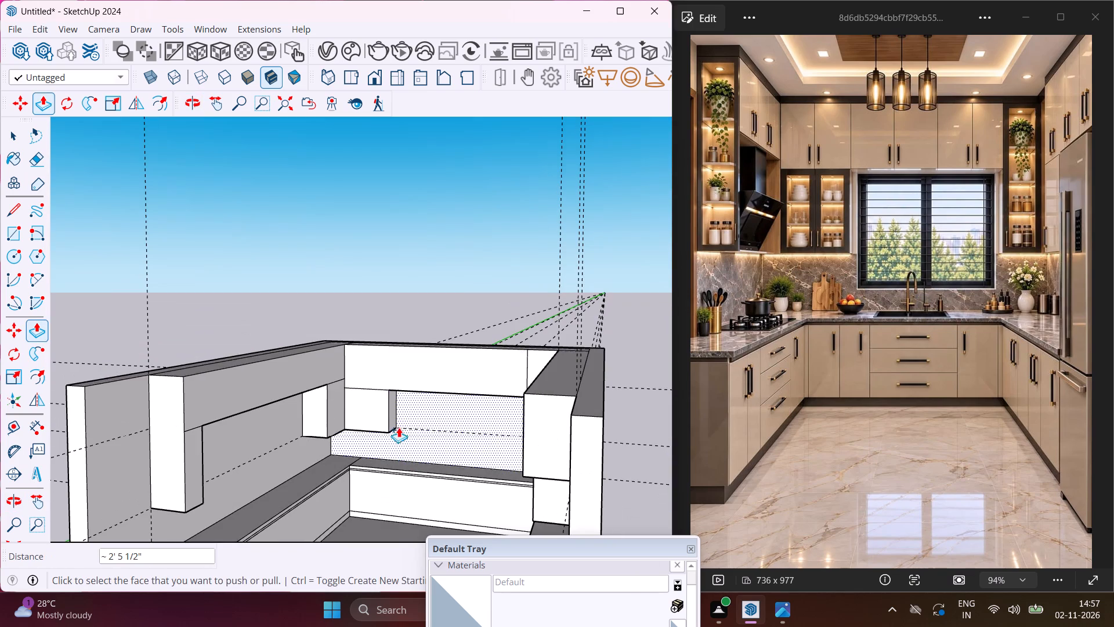
scroll(399, 415, "up", 11)
left_click(389, 410)
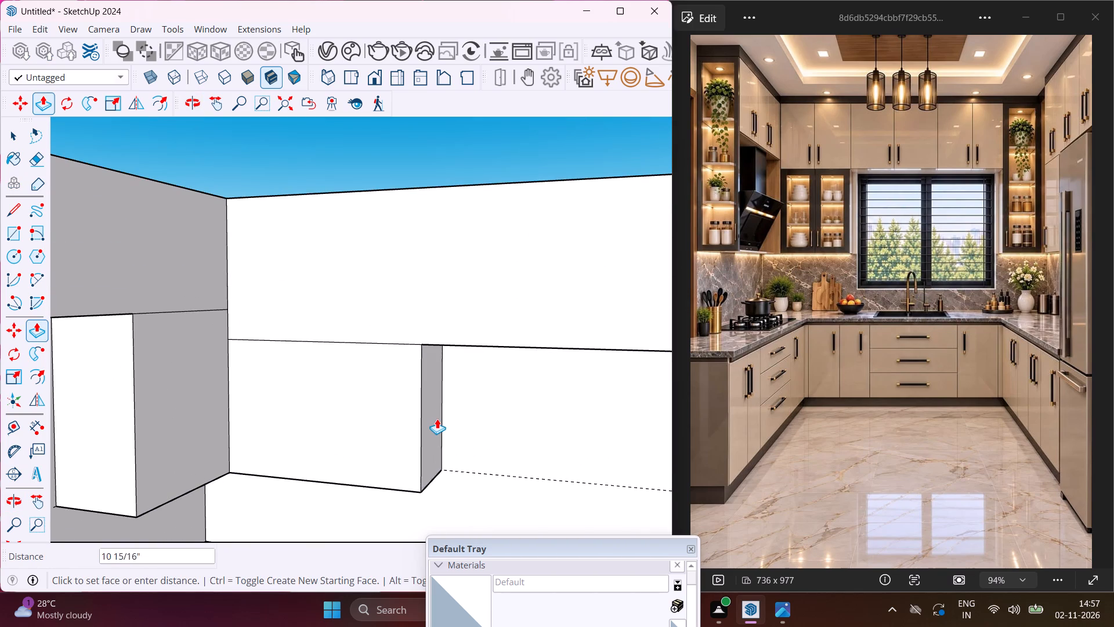
left_click(444, 419)
scroll(444, 419, "down", 4)
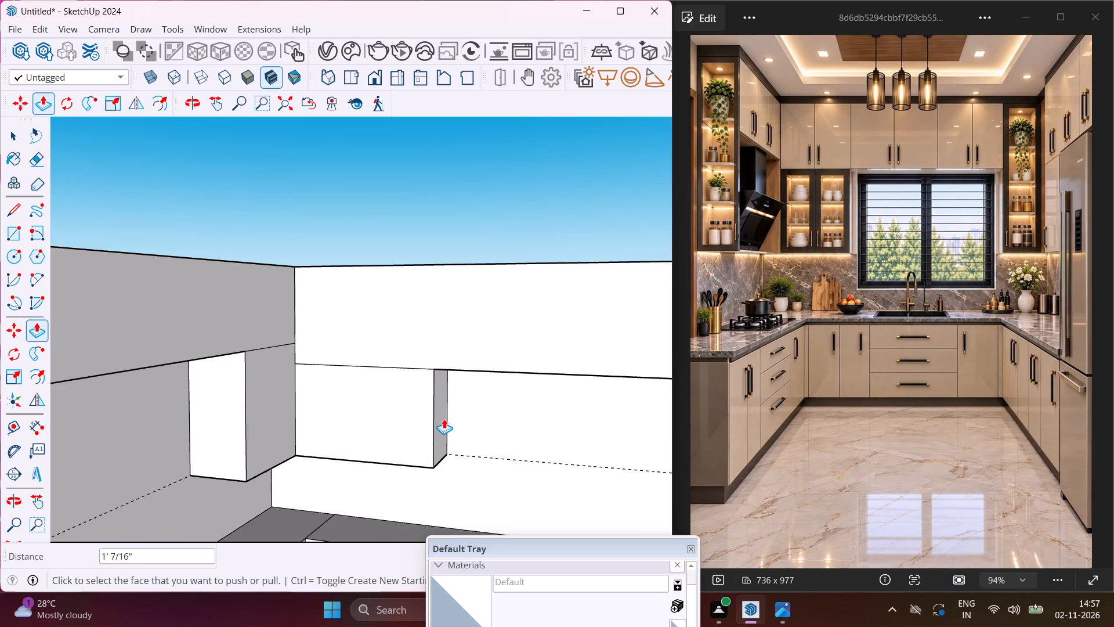
scroll(444, 419, "down", 8)
key("Escape")
key("space")
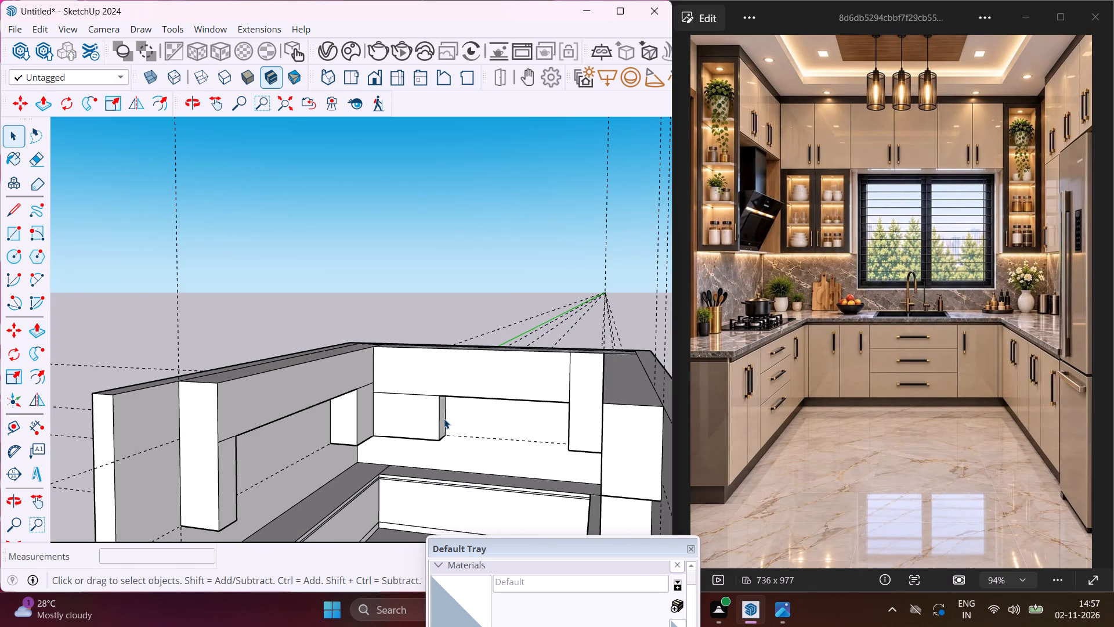
Examine the overhead cabinets and lowered units on all three walls from several angles.
scroll(435, 436, "down", 3)
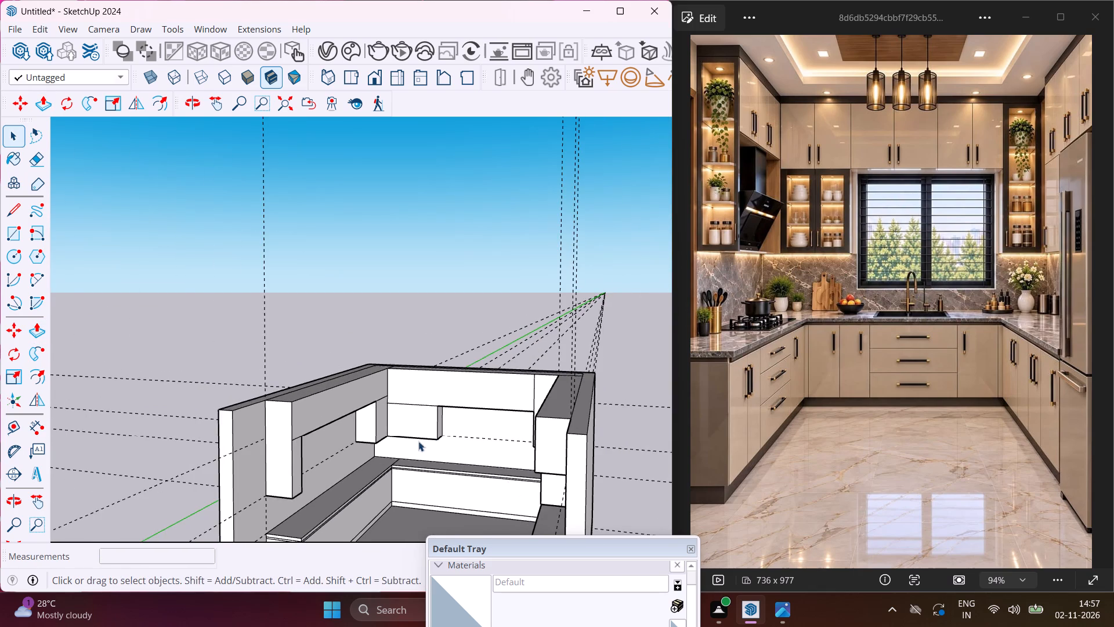
middle_click_drag(418, 441, 470, 438)
scroll(509, 434, "up", 5)
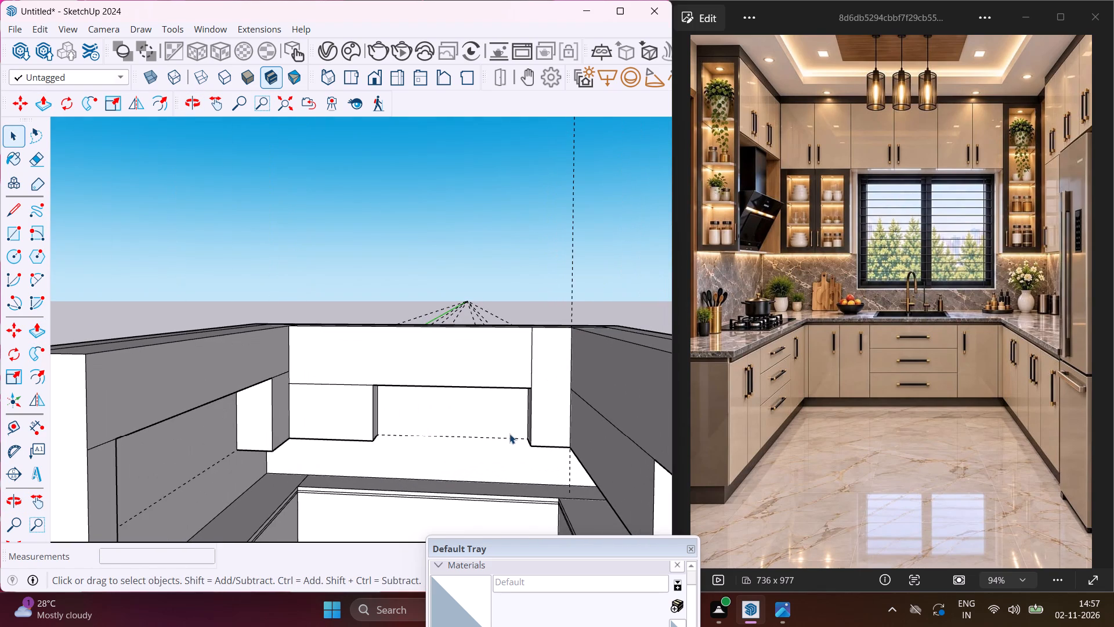
middle_click_drag(509, 434, 536, 366)
scroll(525, 368, "down", 3)
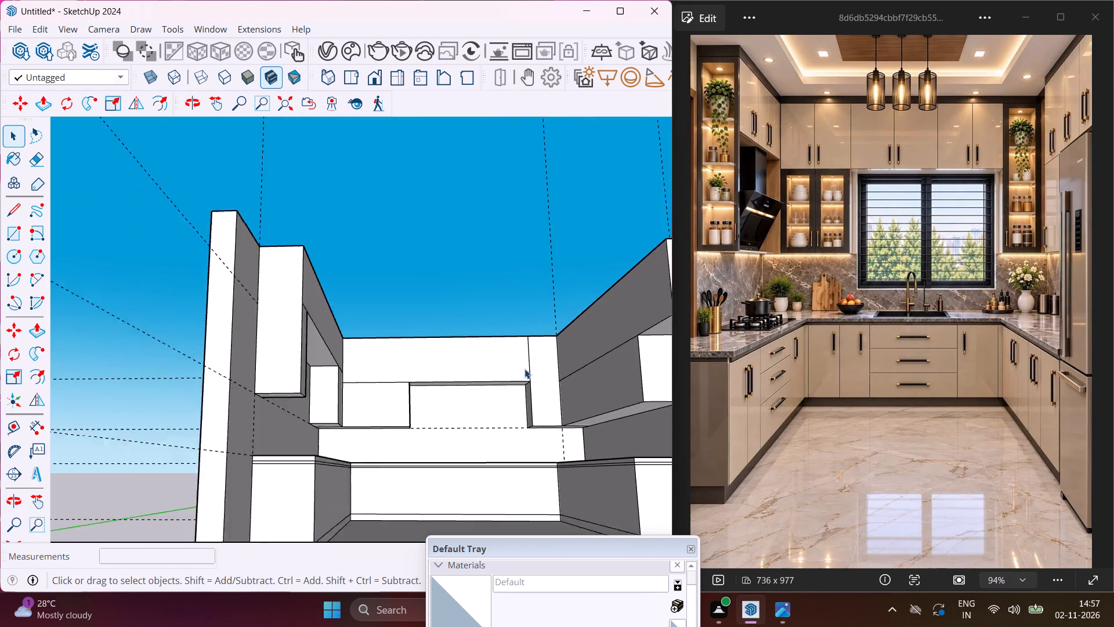
scroll(525, 369, "down", 1)
middle_click_drag(384, 437, 391, 489)
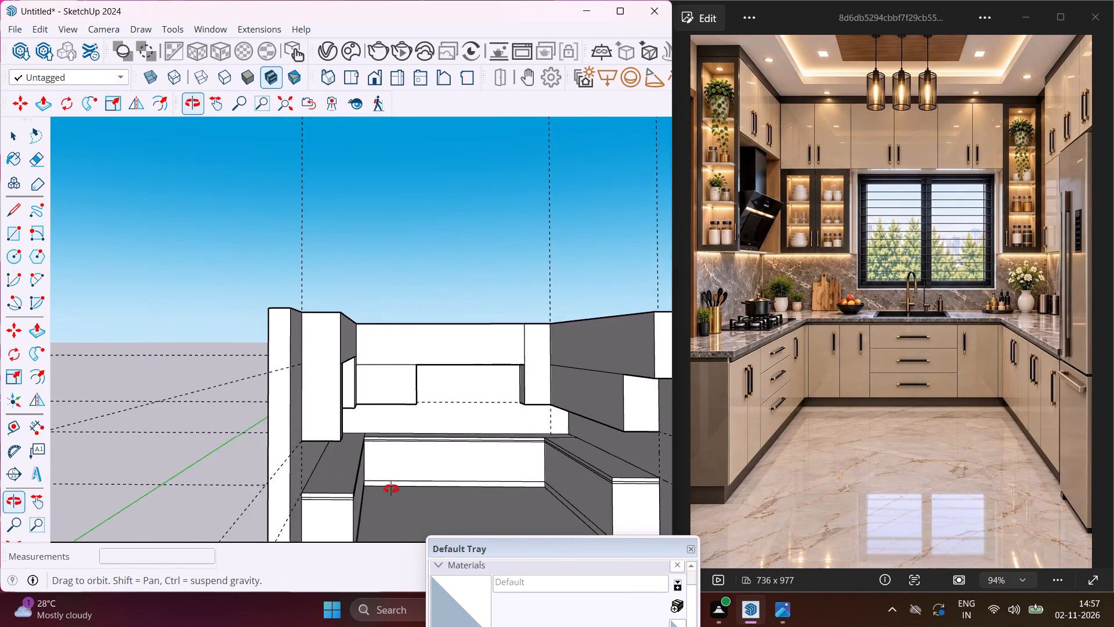
middle_click_drag(391, 489, 365, 503)
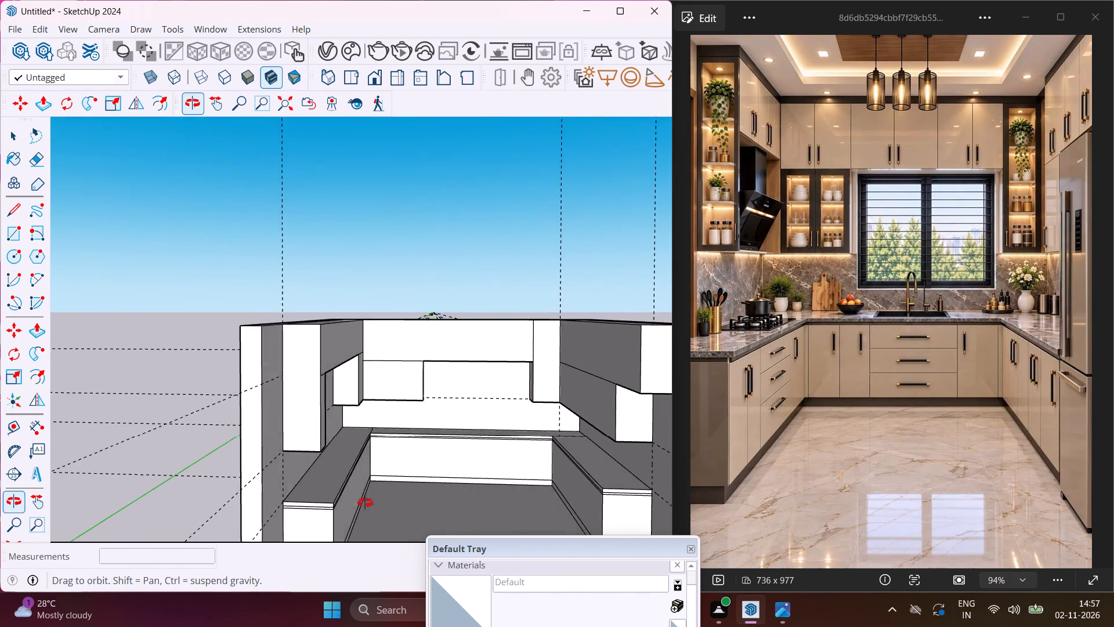
middle_click_drag(365, 503, 356, 505)
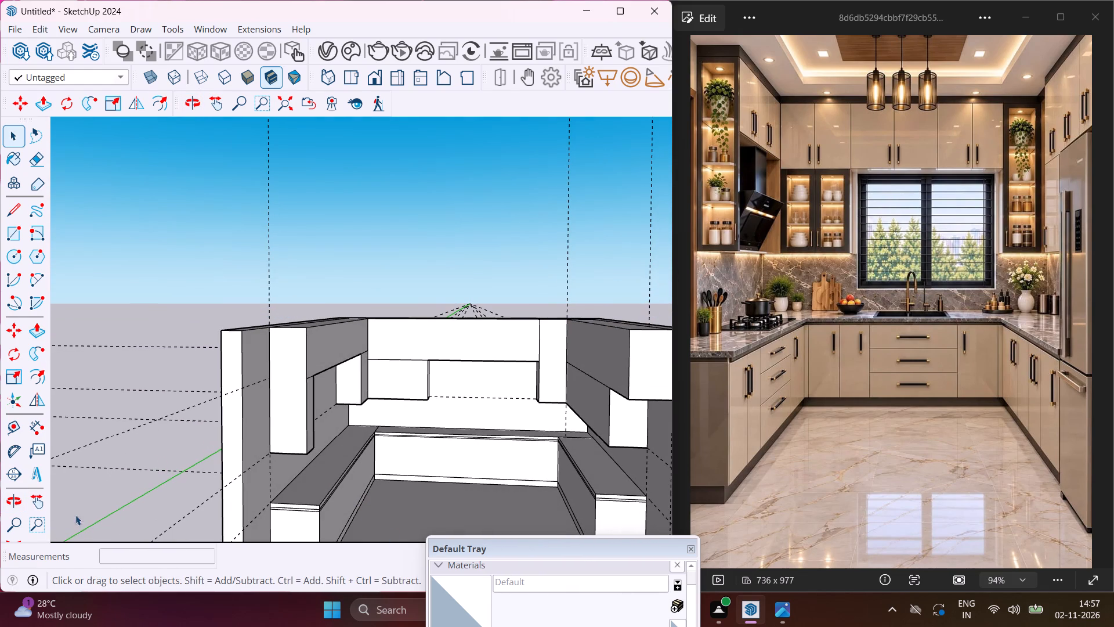
Divide the left wall's overhead cabinet front into four equal doors by copying its near vertical edge to the back corner.
scroll(312, 335, "up", 4)
middle_click_drag(312, 335, 254, 338)
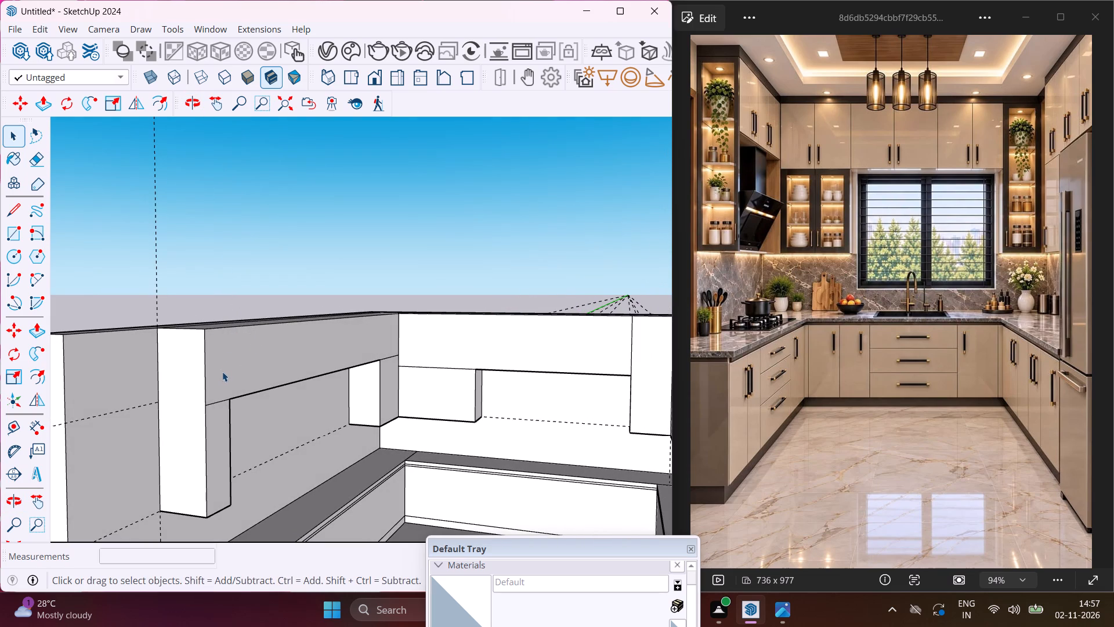
left_click(205, 384)
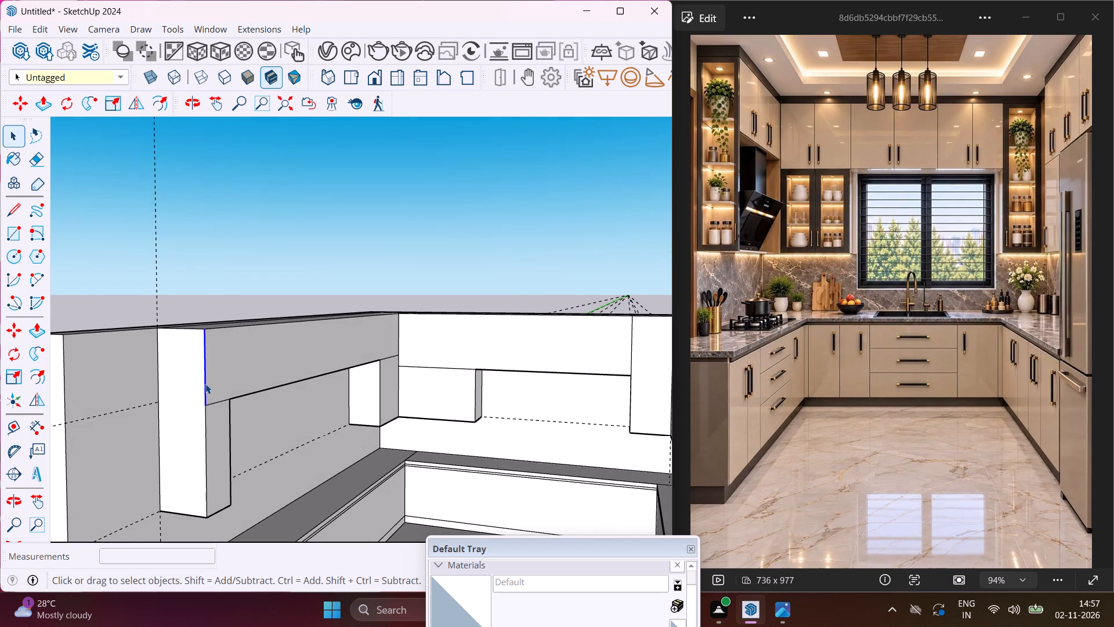
key("m")
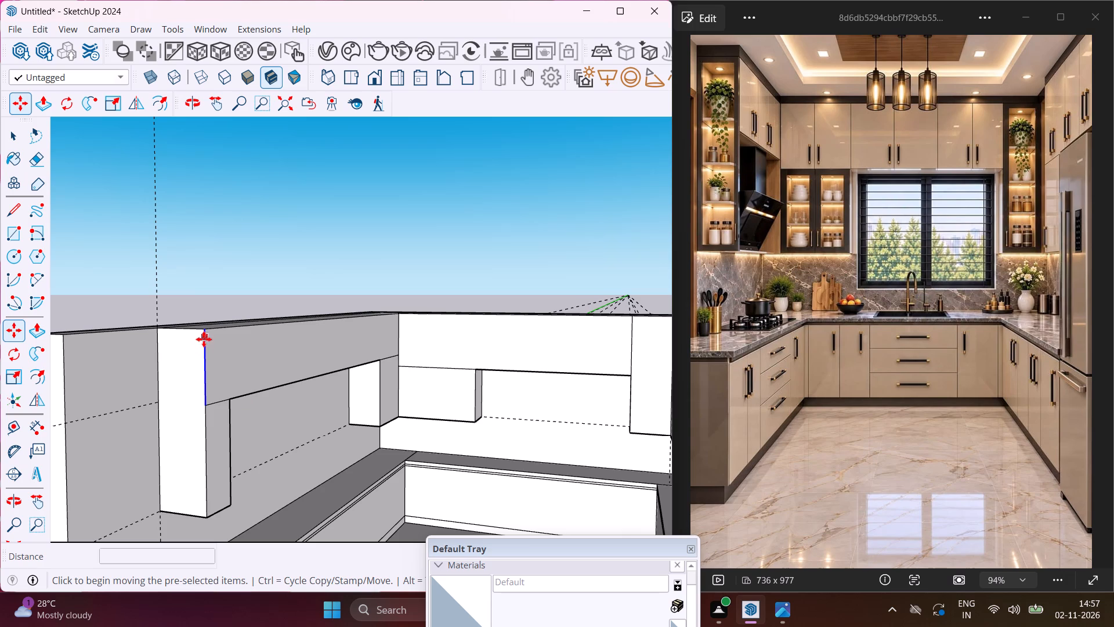
left_click(204, 329)
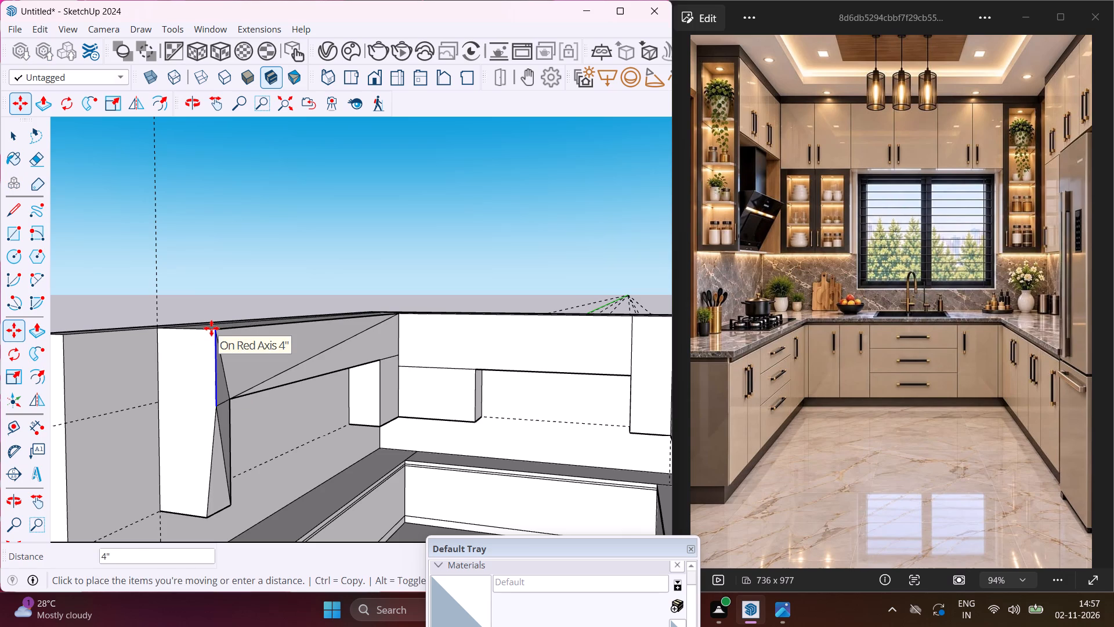
left_click(400, 313)
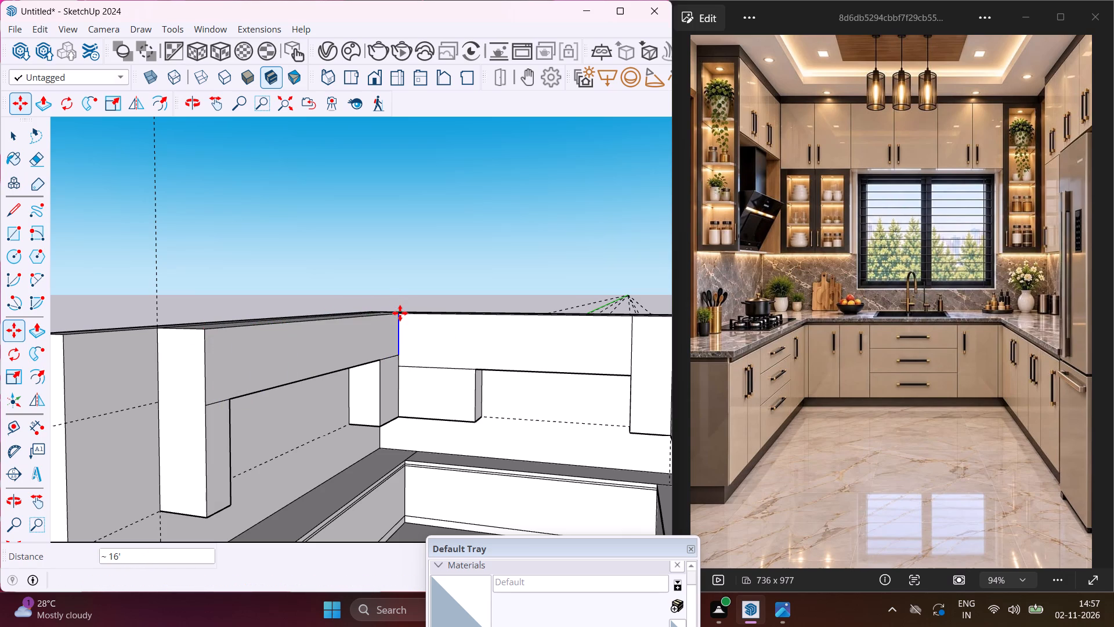
key("slash")
key("4")
key("Return")
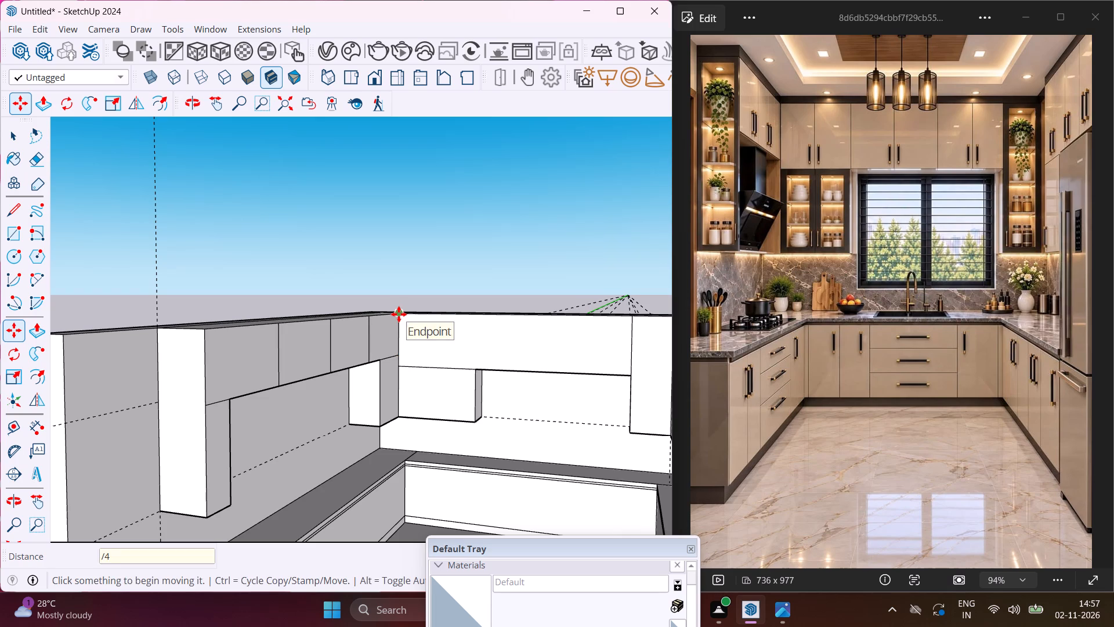
key("Escape")
key("space")
Divide the back wall's overhead cabinet front into six equal doors by copying its right-hand vertical edge to the left corner.
scroll(367, 347, "up", 4)
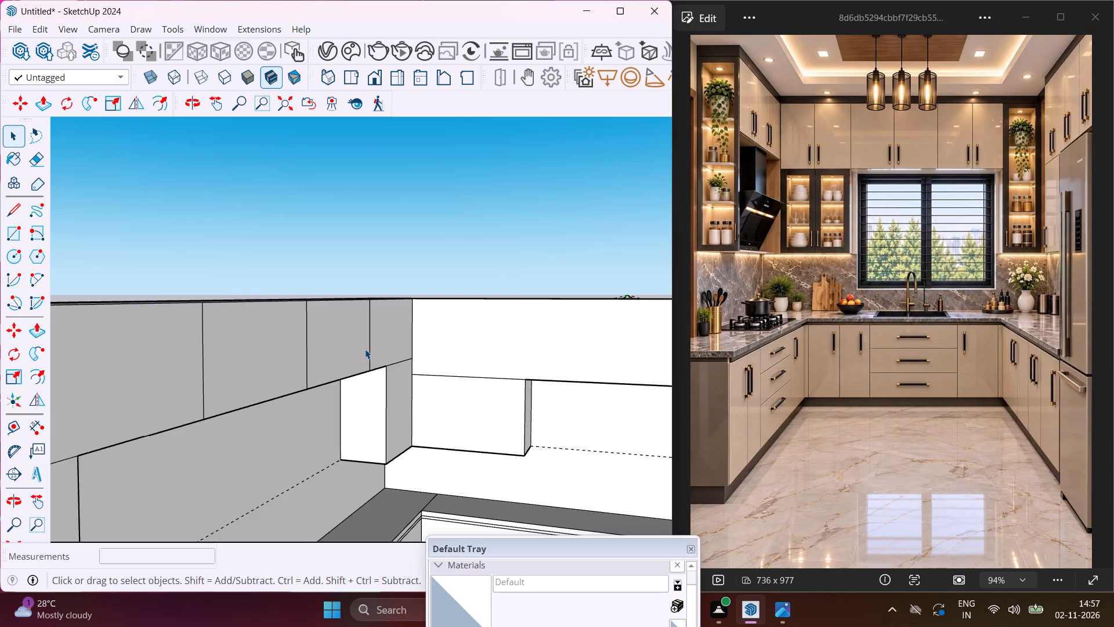
middle_click_drag(365, 349, 342, 356)
scroll(352, 342, "down", 4)
middle_click_drag(352, 342, 396, 339)
scroll(367, 334, "down", 3)
scroll(529, 348, "up", 7)
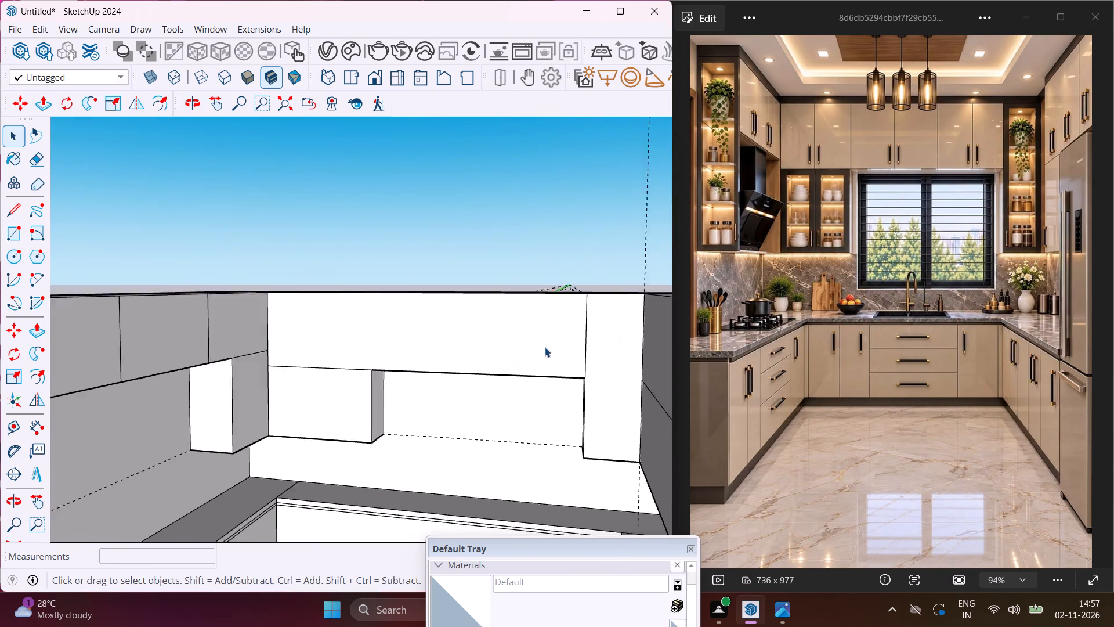
scroll(545, 347, "up", 1)
left_click(594, 352)
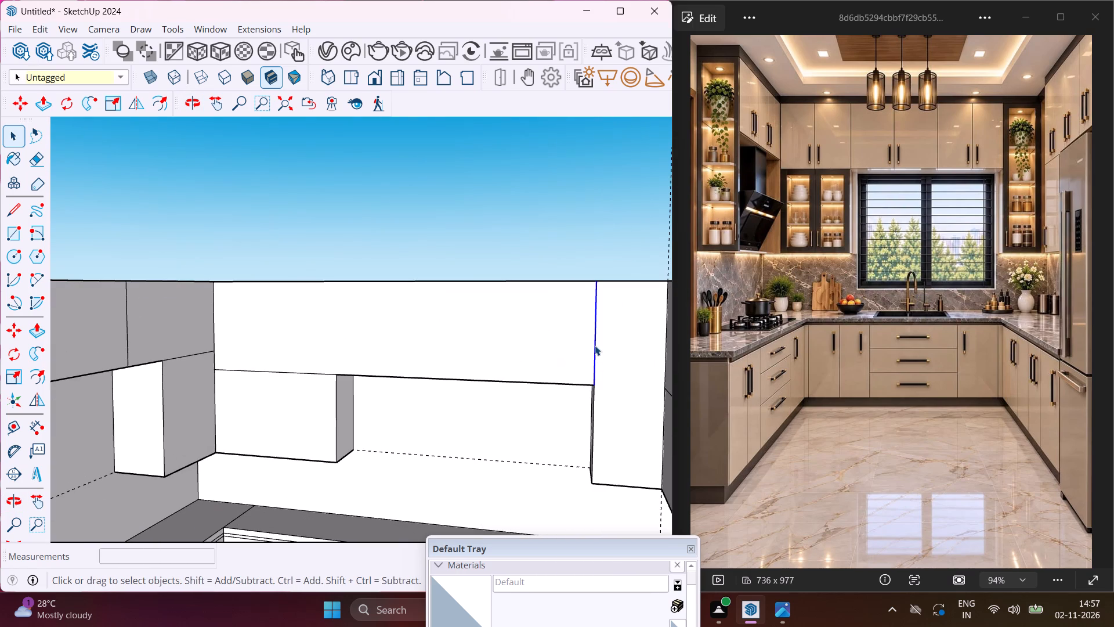
key("m")
scroll(597, 276, "up", 2)
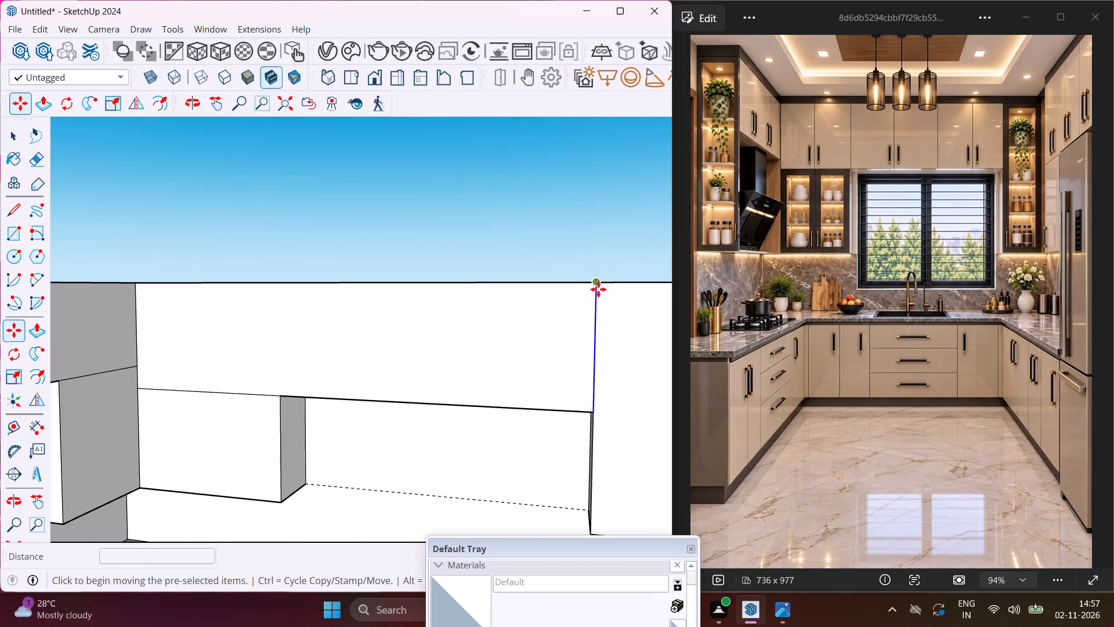
left_click(595, 282)
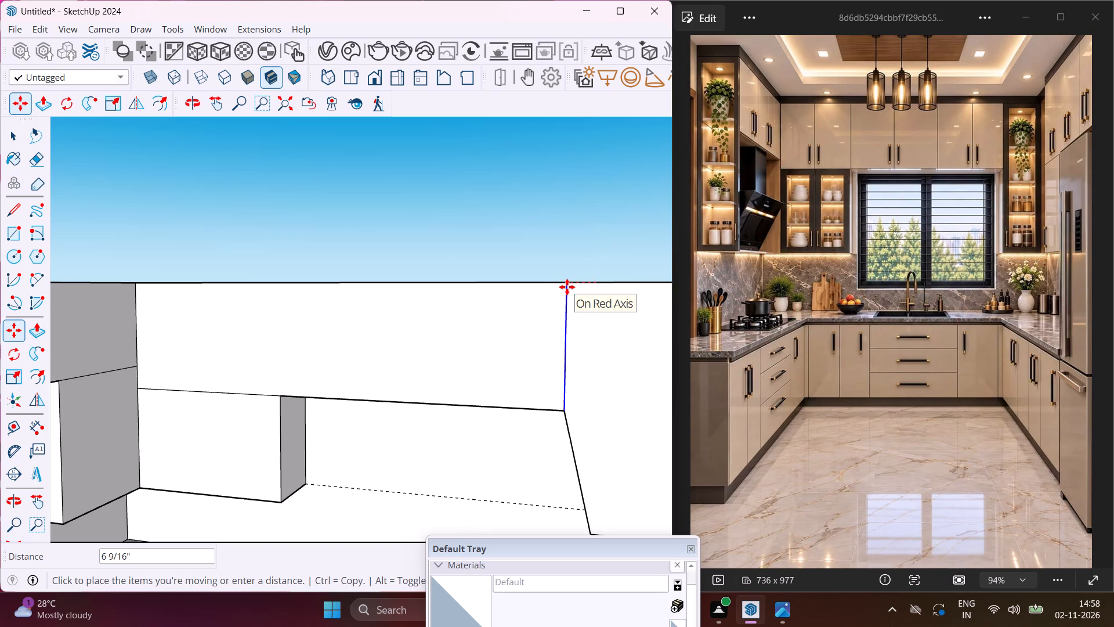
left_click(133, 282)
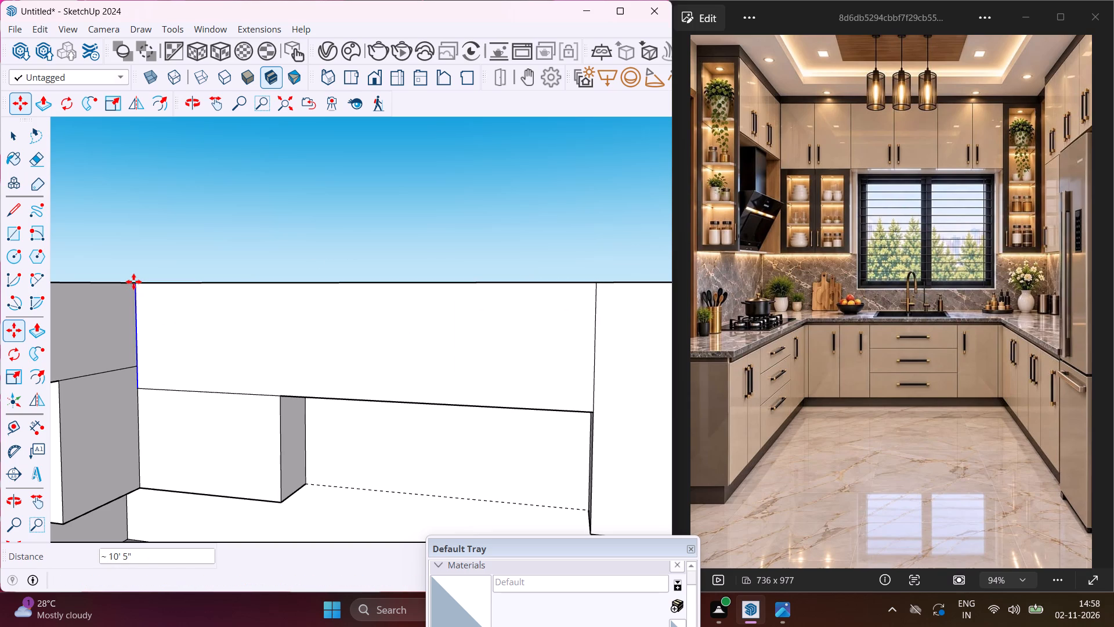
key("slash")
key("6")
key("Return")
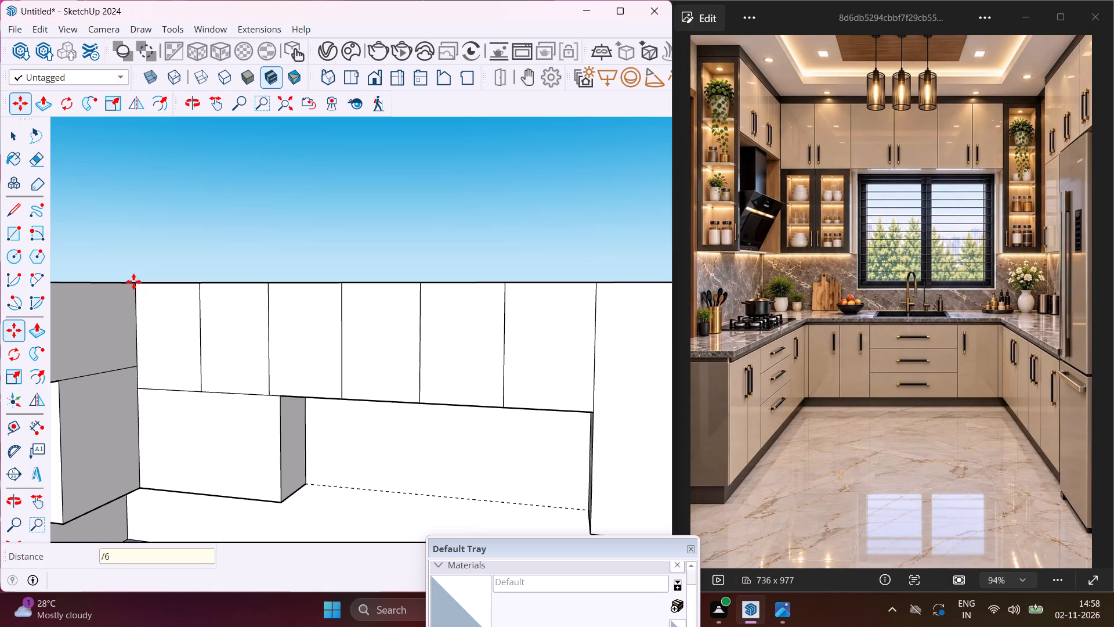
key("Escape")
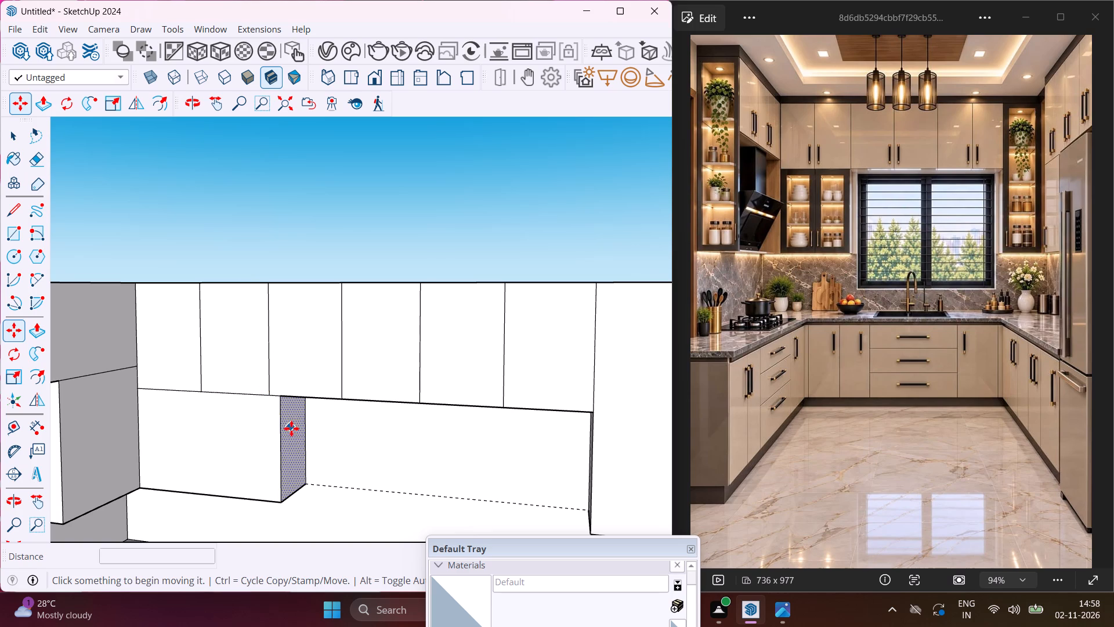
key("Escape")
key("space")
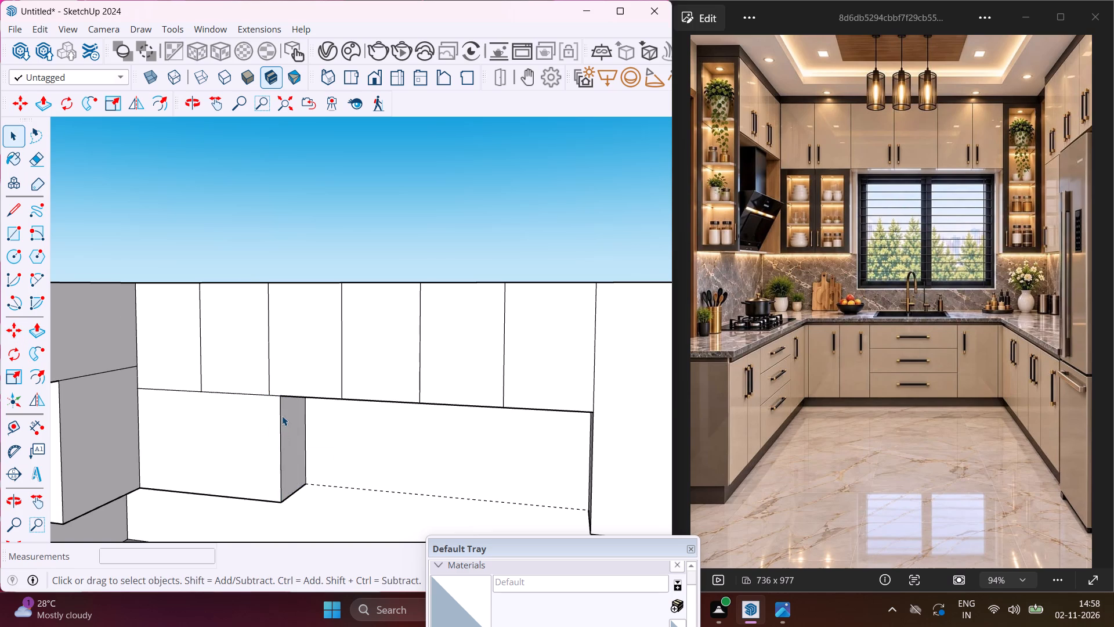
Push/Pull the exposed side face of the back wall's lowered left-corner unit inward 2 5/8" toward the second overhead door division.
scroll(282, 416, "up", 4)
middle_click_drag(282, 416, 299, 367)
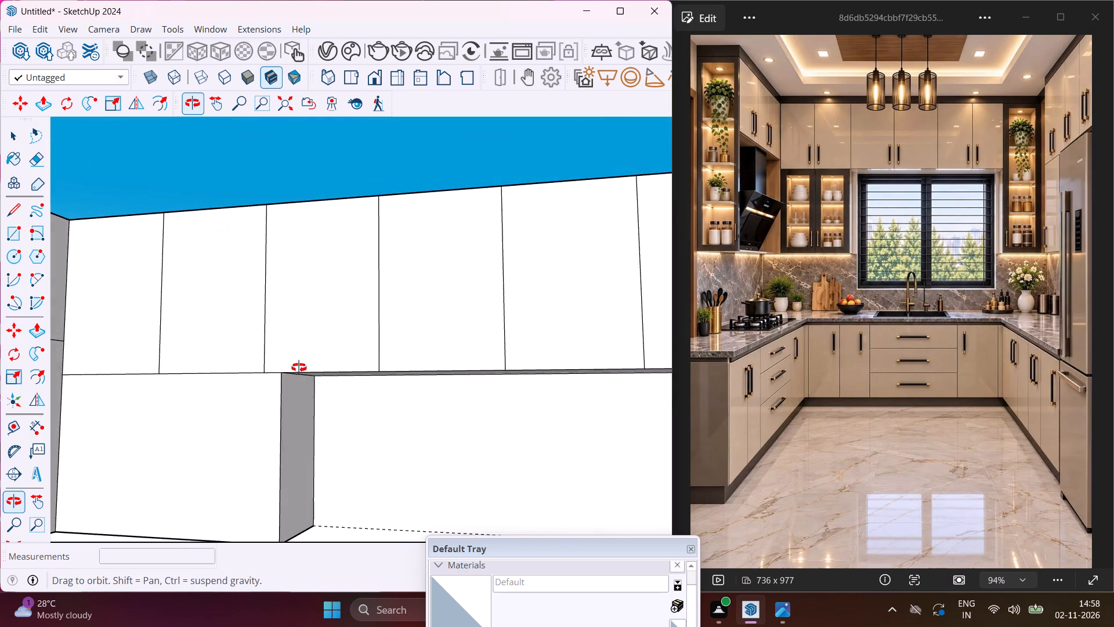
middle_click_drag(299, 367, 309, 372)
left_click(298, 410)
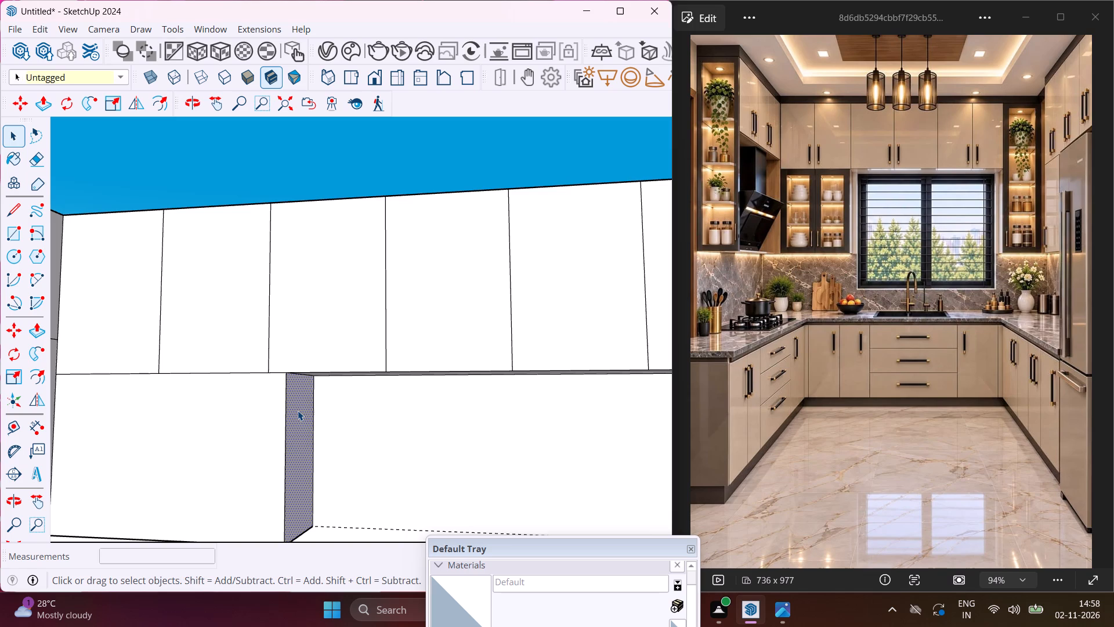
key("p")
left_click(298, 410)
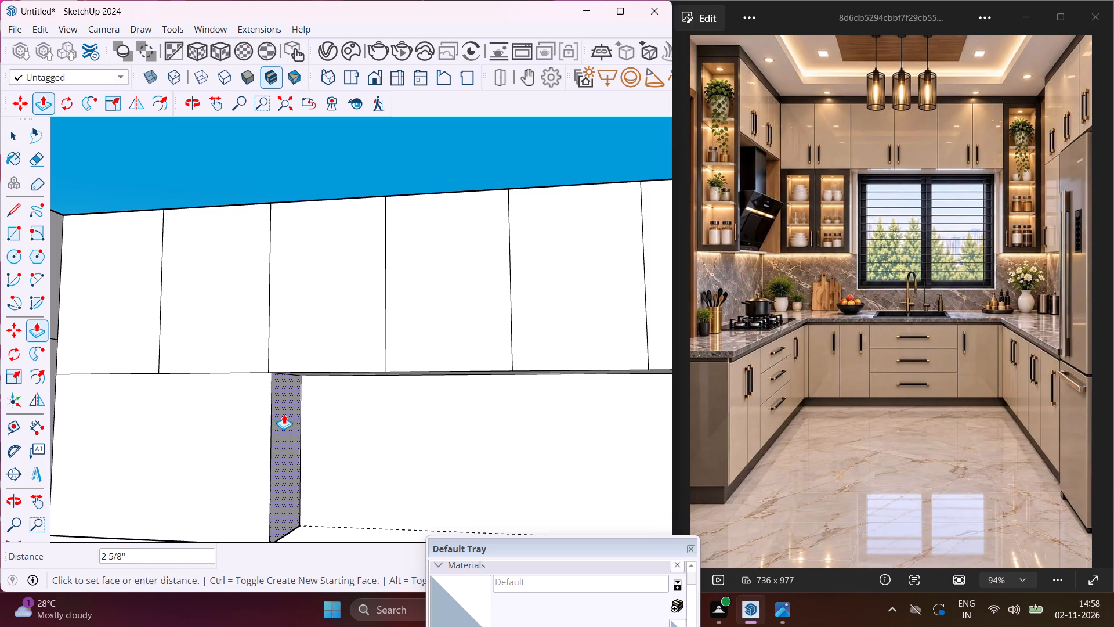
left_click(284, 414)
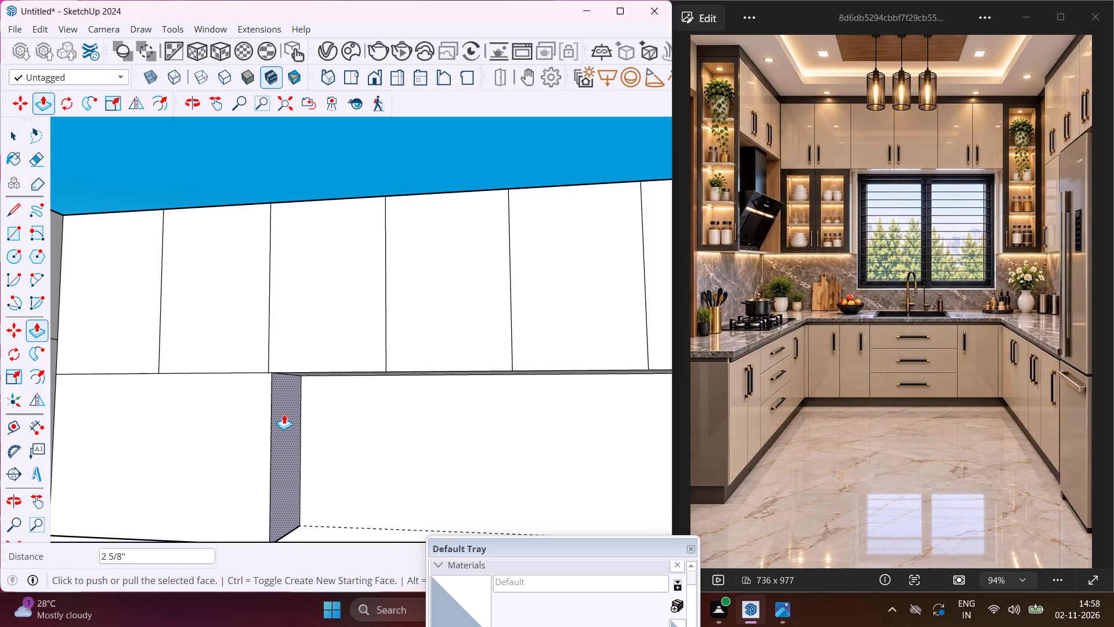
key("Escape")
key("space")
Draw a vertical line about 2' 5 1/2" long down the lowered left-corner unit's front, continuing the first overhead door division.
scroll(299, 326, "down", 4)
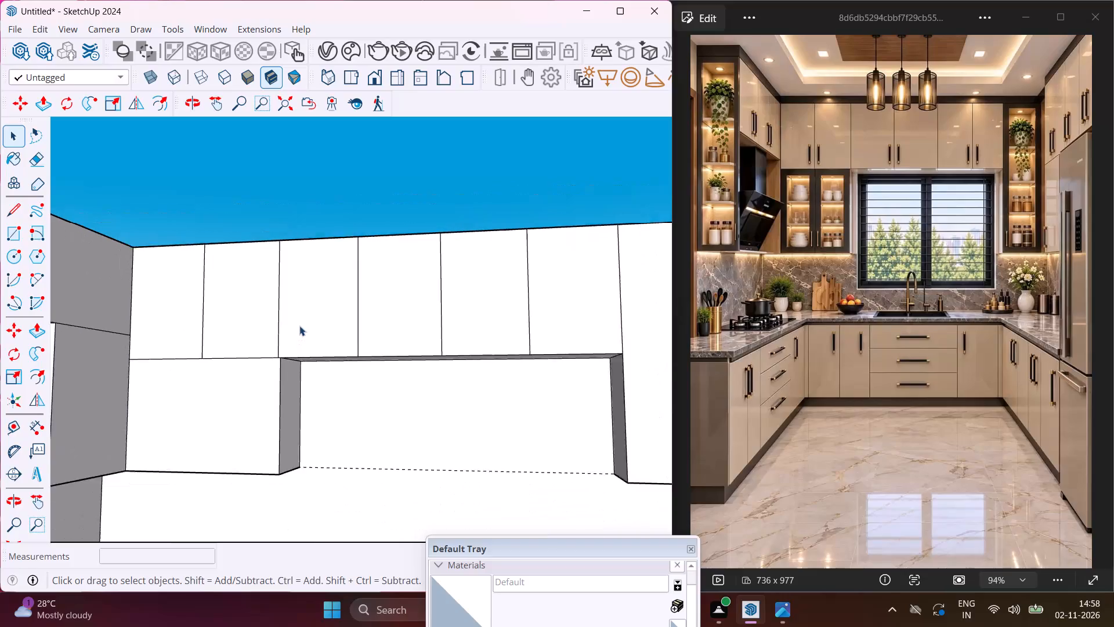
scroll(299, 326, "down", 1)
middle_click_drag(278, 373, 312, 426)
scroll(312, 426, "up", 4)
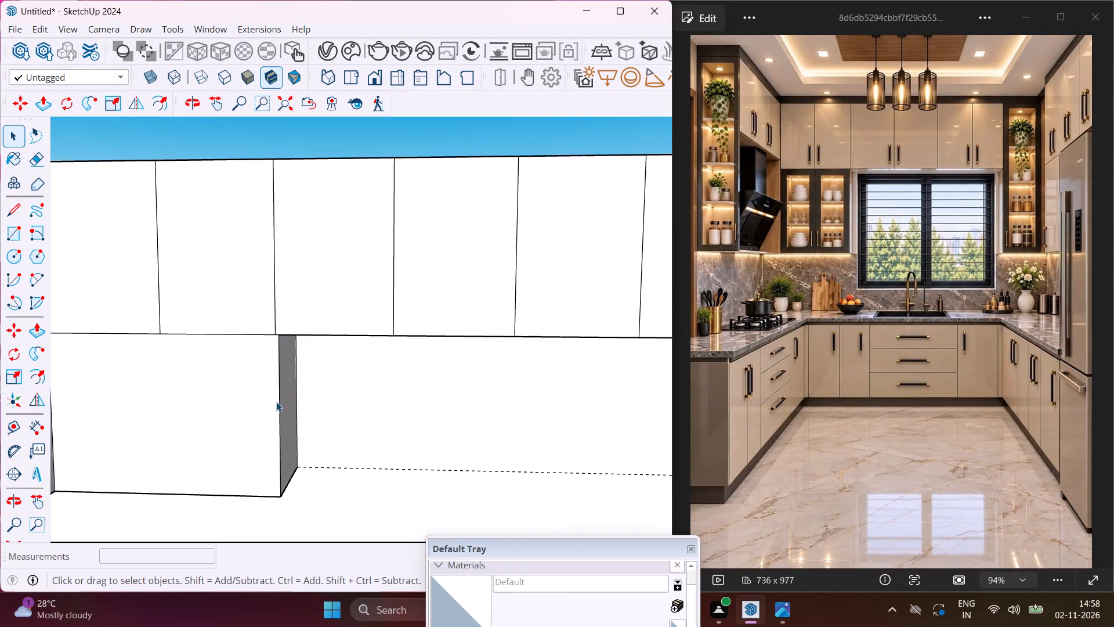
scroll(207, 326, "down", 2)
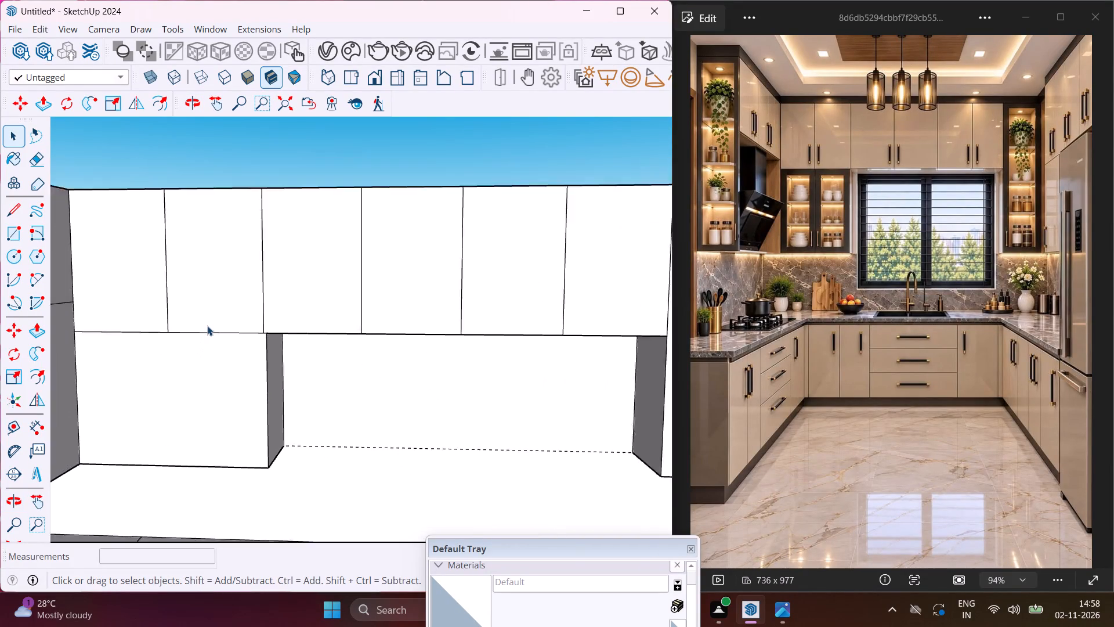
scroll(207, 326, "down", 2)
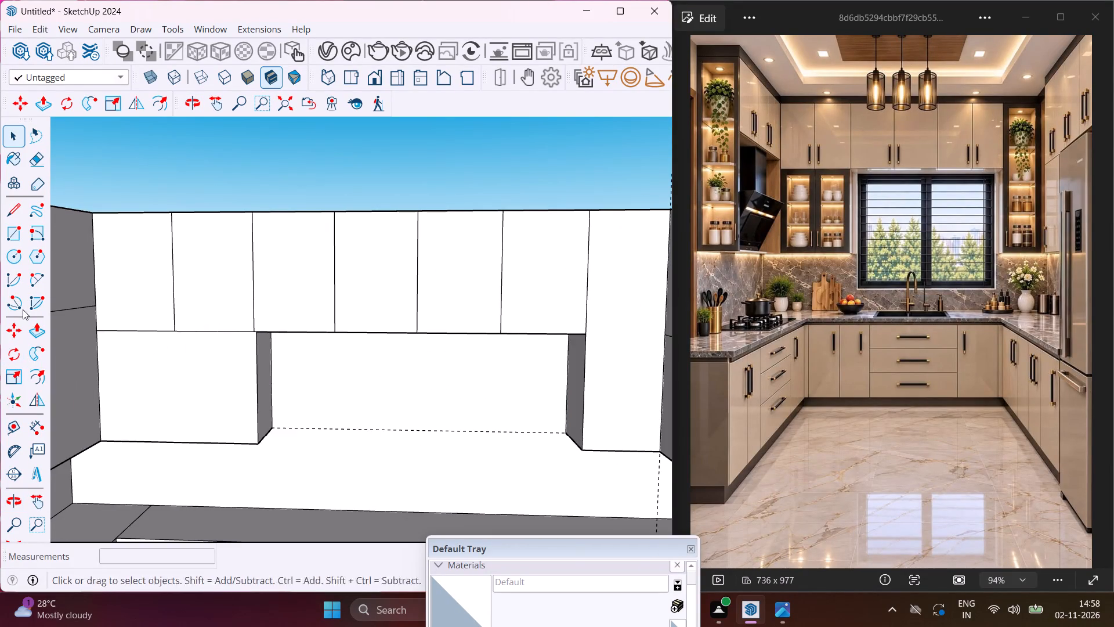
left_click(9, 219)
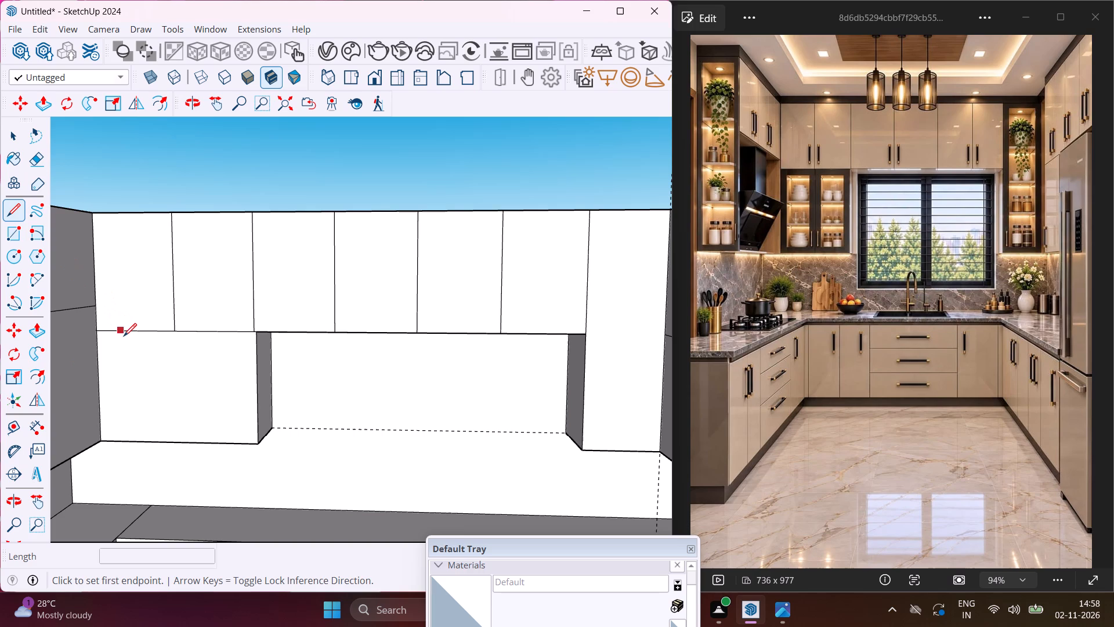
left_click(173, 328)
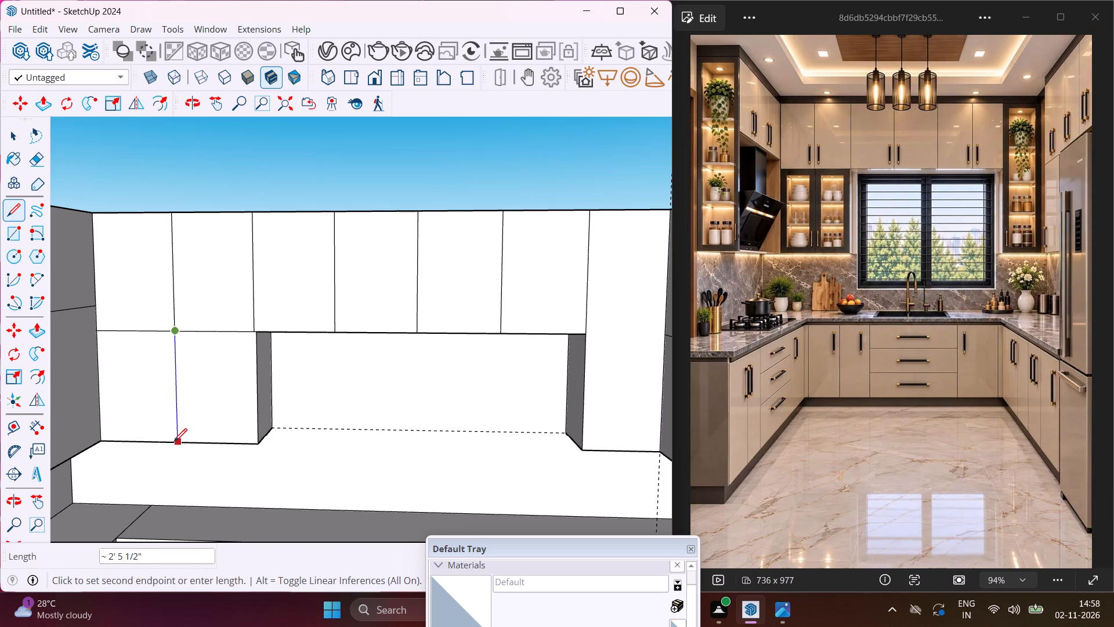
left_click(174, 441)
key("Escape")
key("space")
scroll(170, 356, "down", 2)
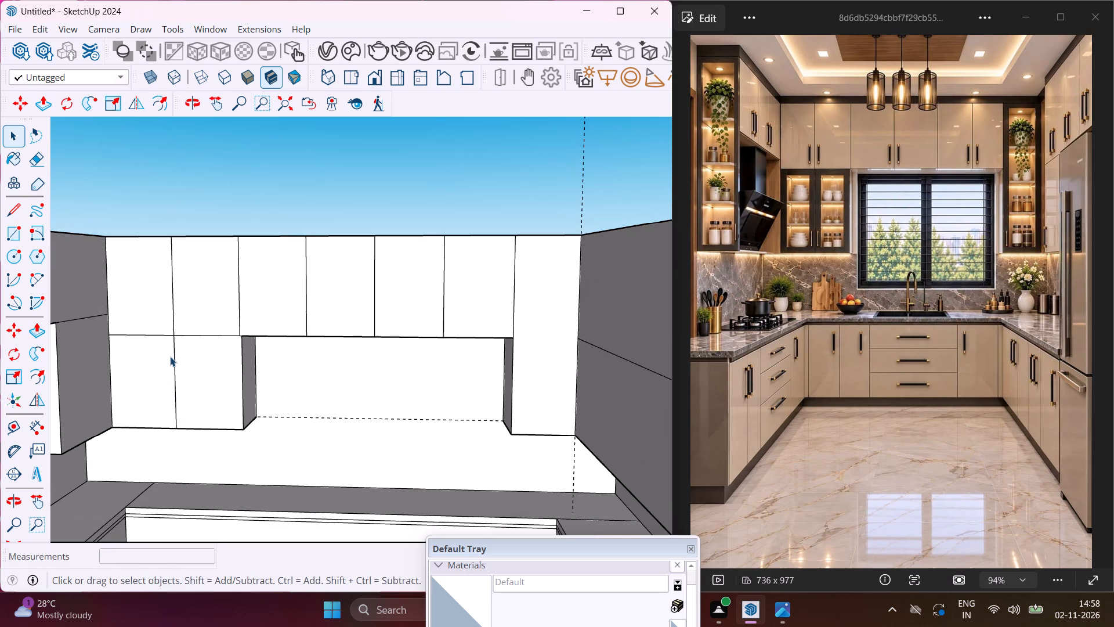
Offset the outline of the lowered left-corner unit's left door inward about 1 13/16" to form a frame.
scroll(149, 357, "up", 4)
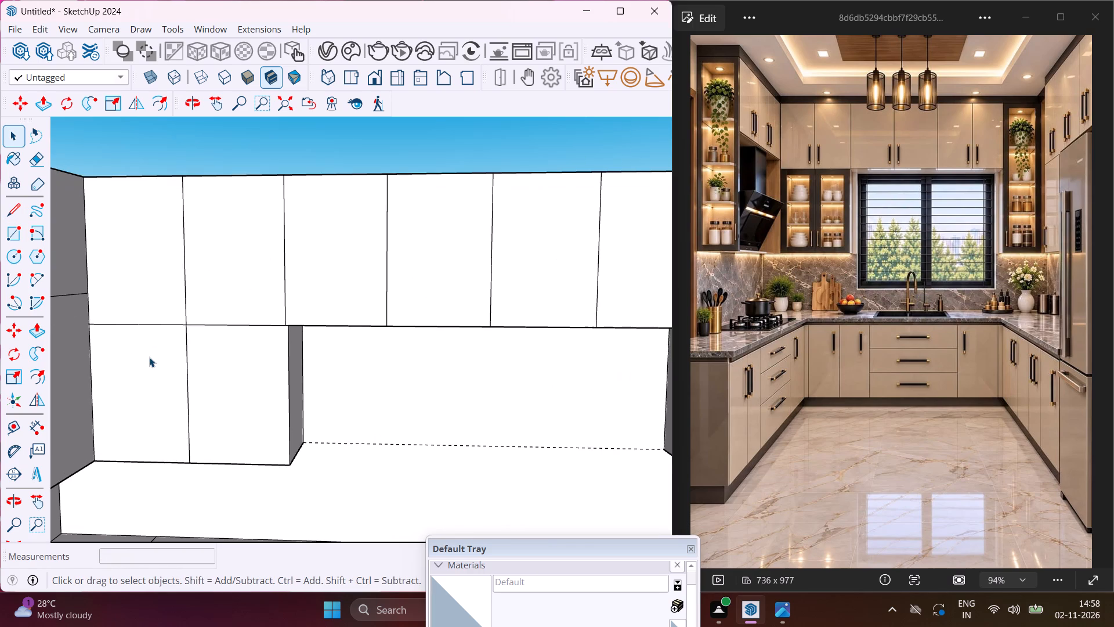
left_click(149, 357)
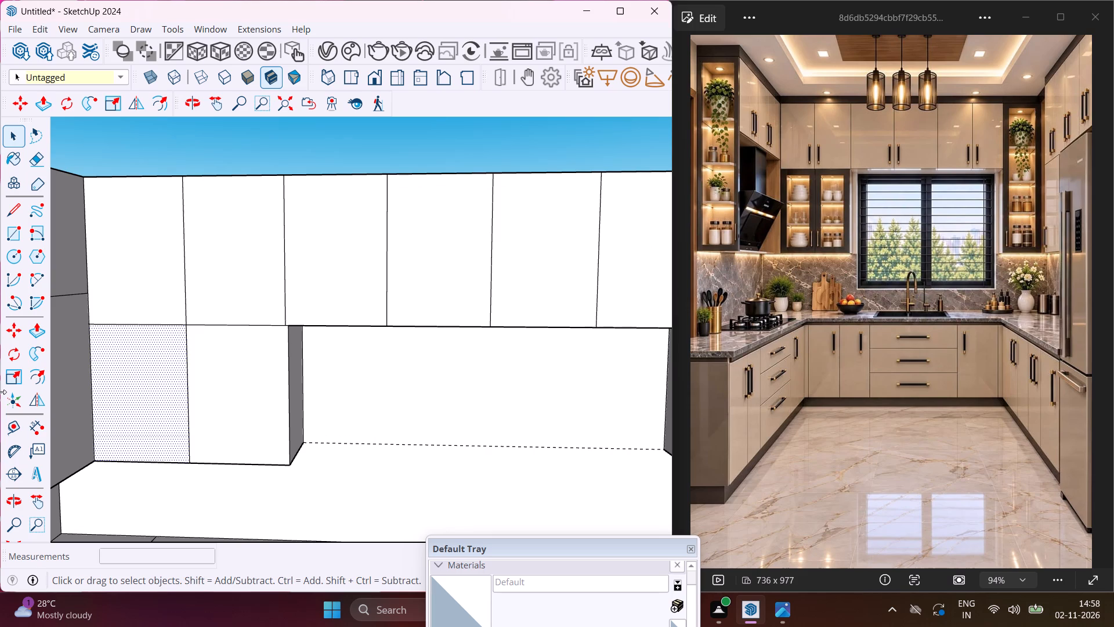
left_click(39, 378)
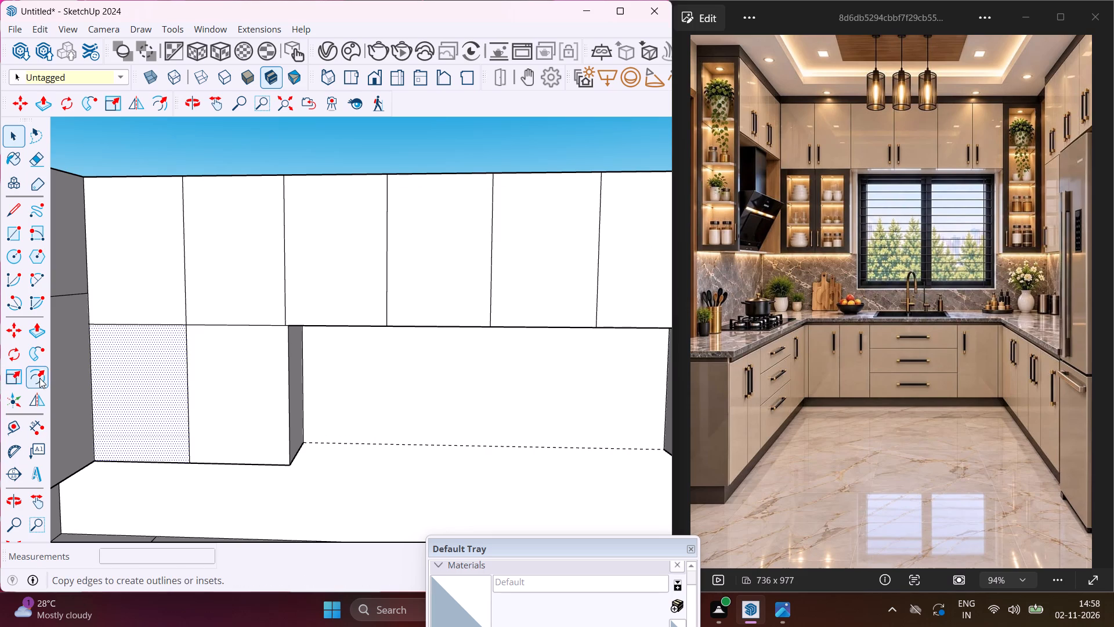
left_click(127, 465)
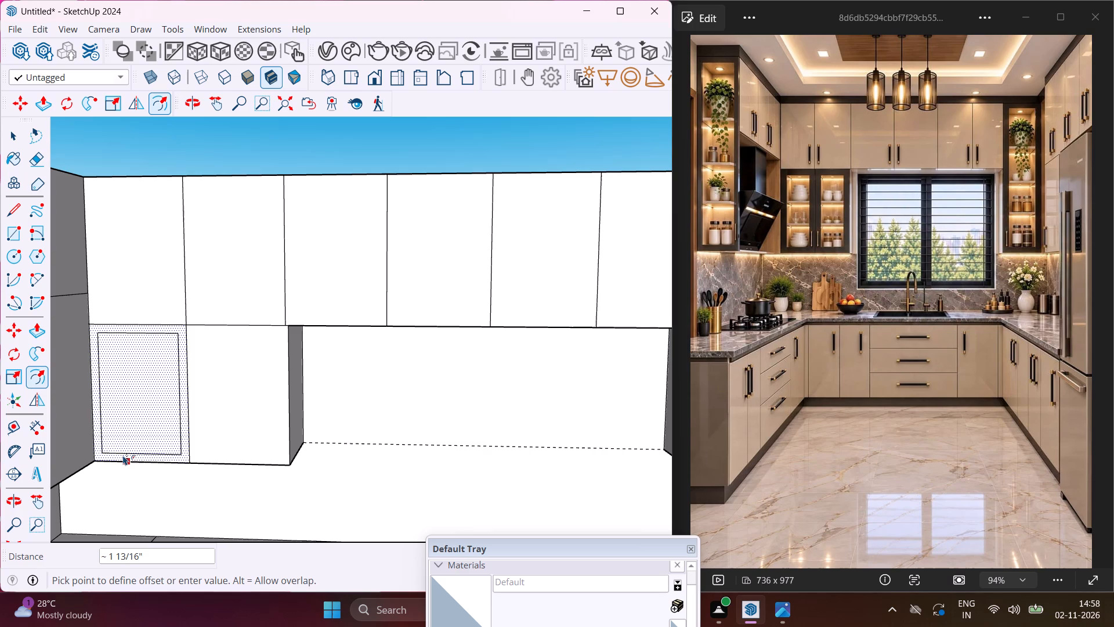
left_click(123, 455)
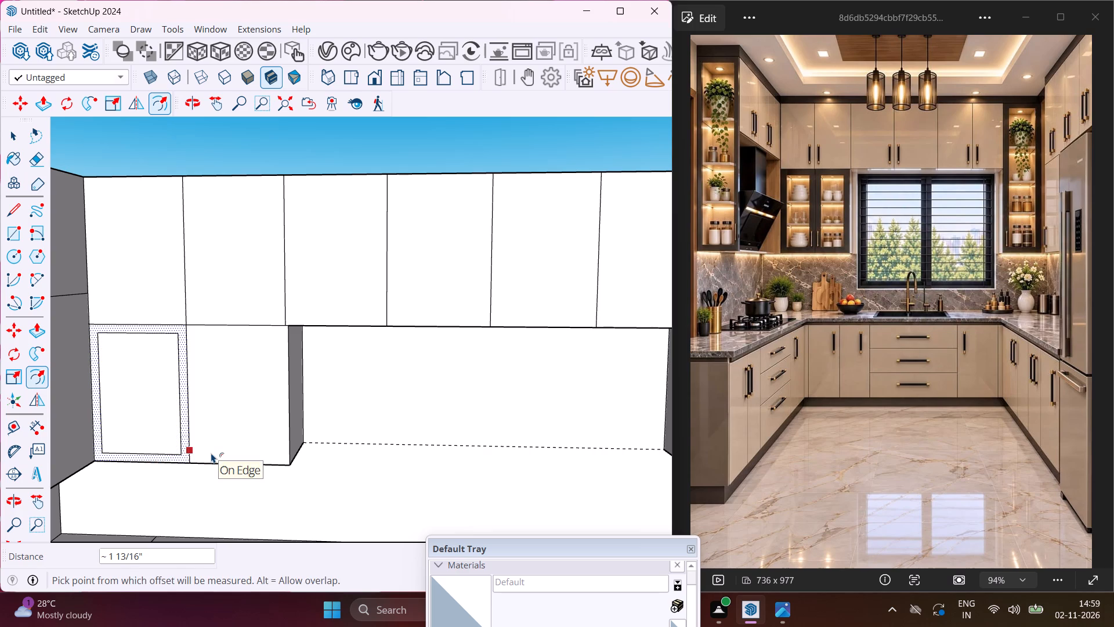
key("Escape")
Offset the outline of the lowered left-corner unit's right door inward about 1 13/16" to form a matching frame.
left_click(205, 459)
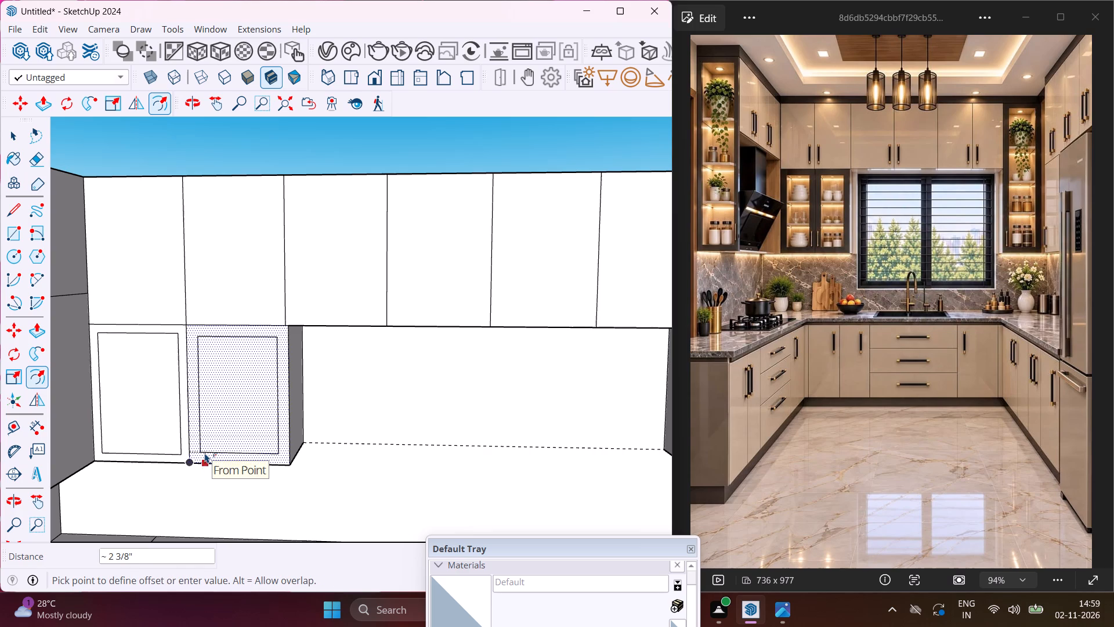
left_click(178, 454)
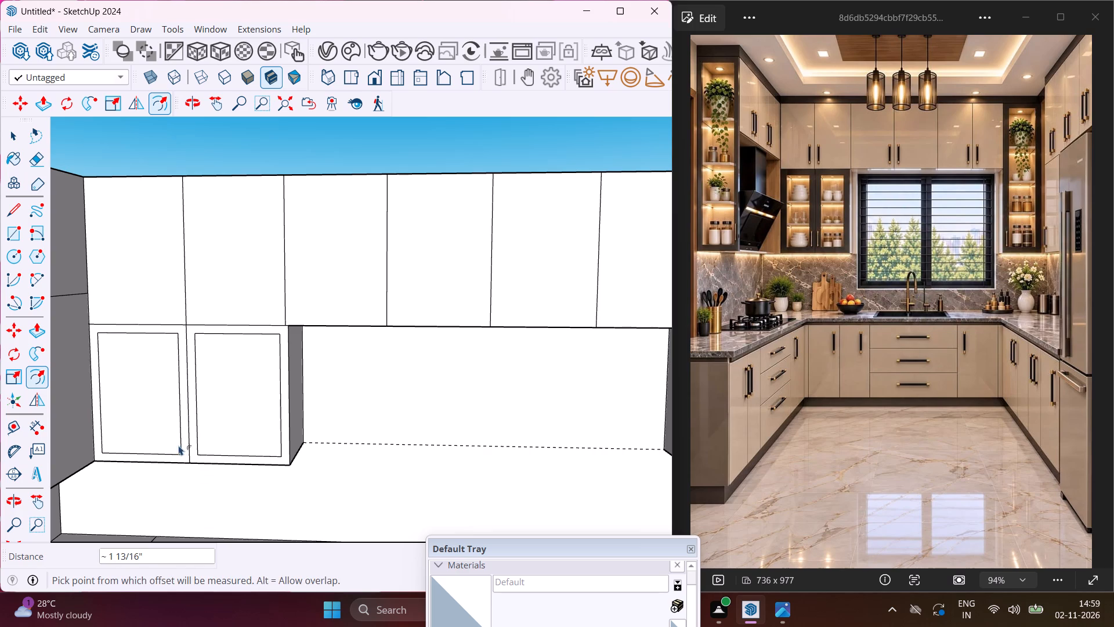
Offset the front outline of the back wall's tall right-corner unit inward about 2 1/8" to form a frame.
scroll(182, 359, "down", 9)
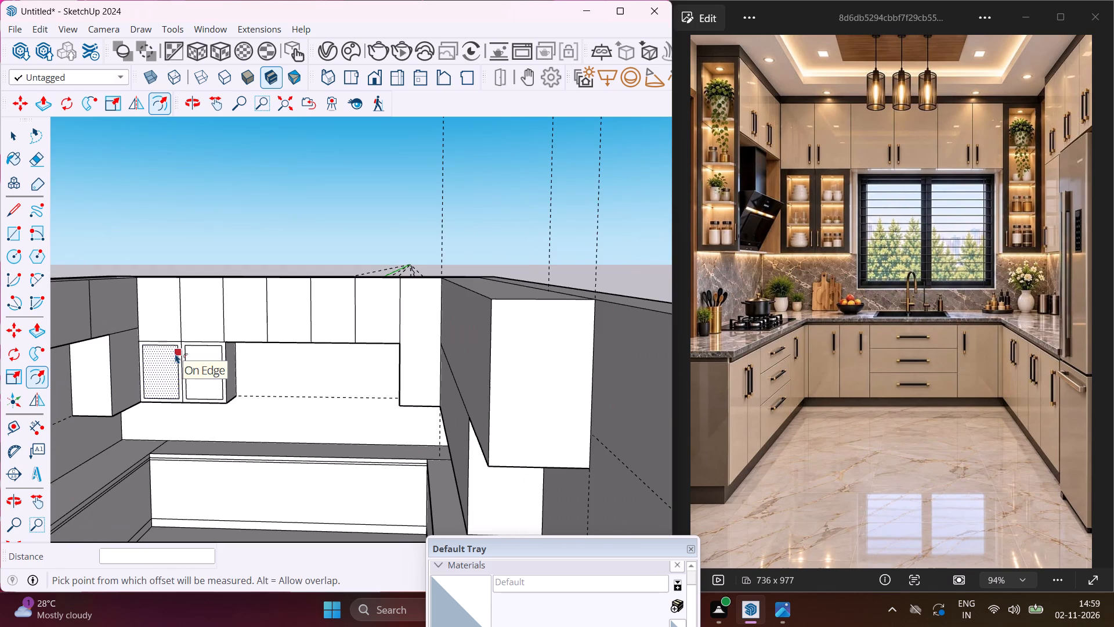
scroll(406, 347, "up", 3)
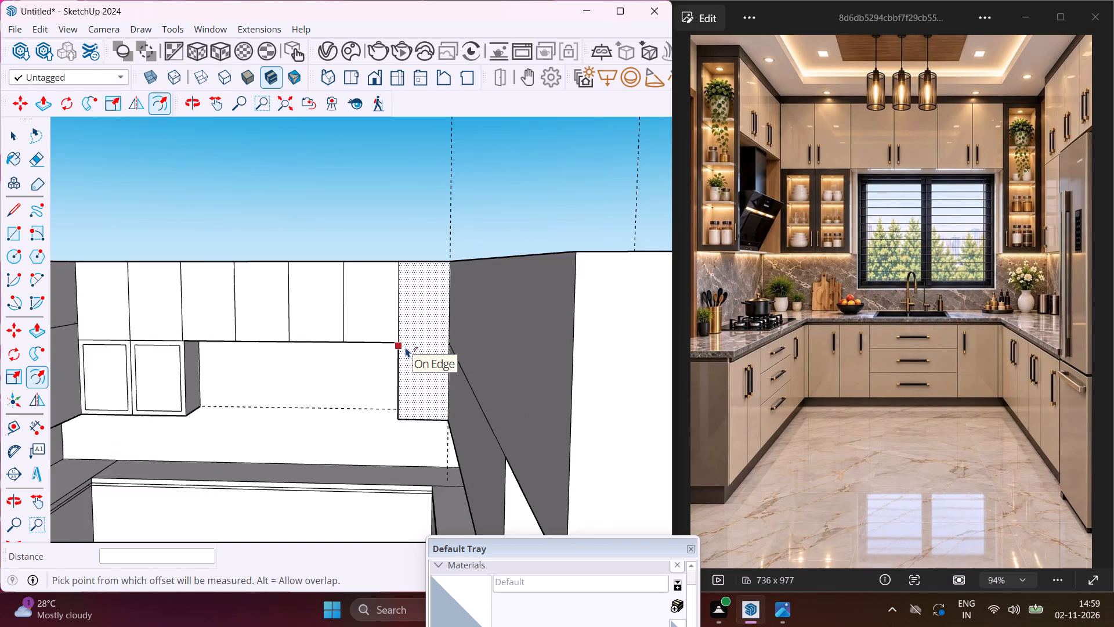
scroll(406, 347, "up", 3)
left_click(406, 347)
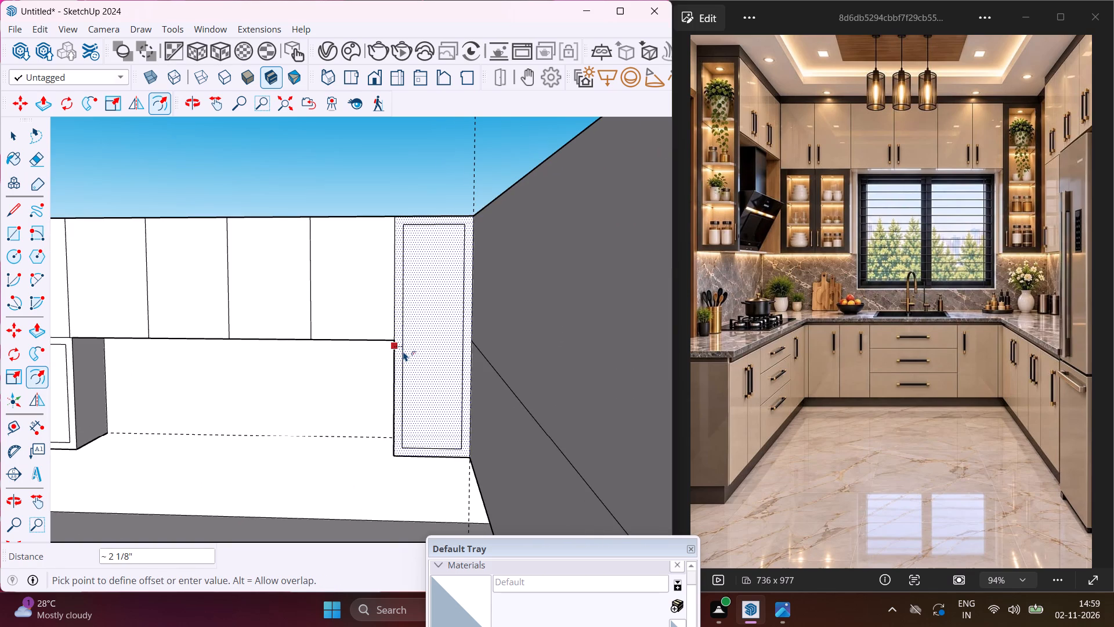
left_click(403, 351)
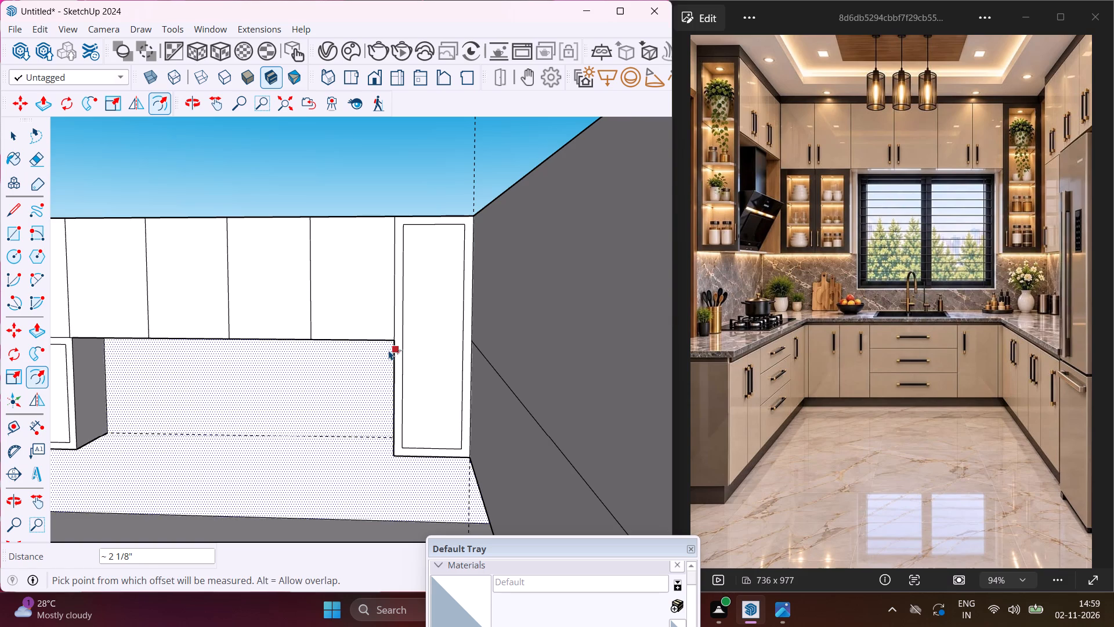
scroll(389, 350, "down", 3)
middle_click_drag(388, 350, 449, 405)
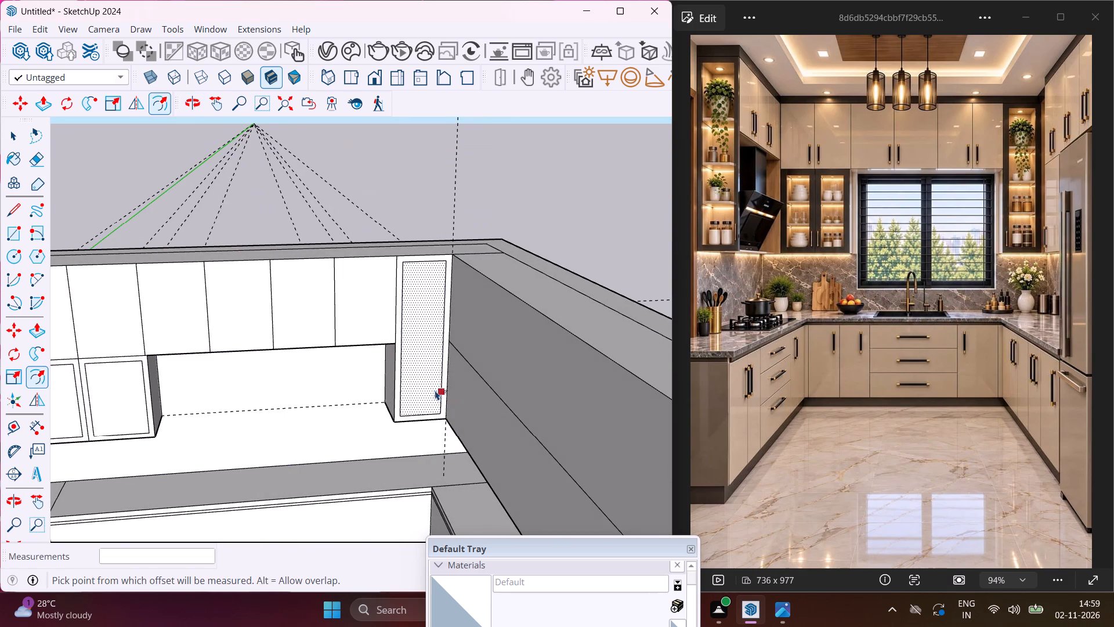
scroll(429, 381, "down", 4)
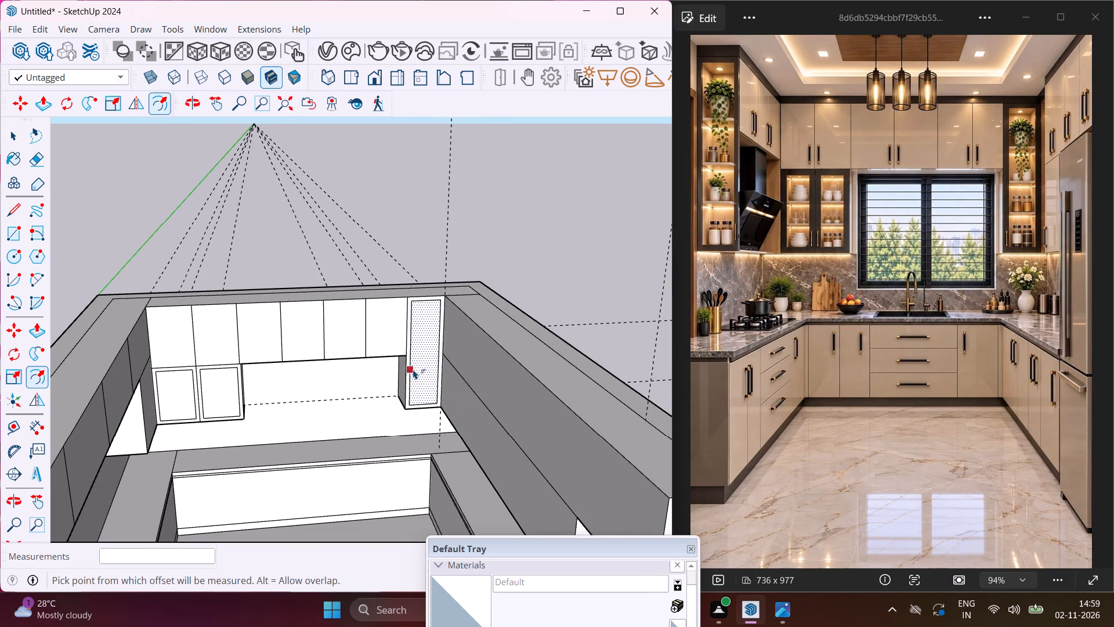
key("Escape")
scroll(345, 280, "down", 4)
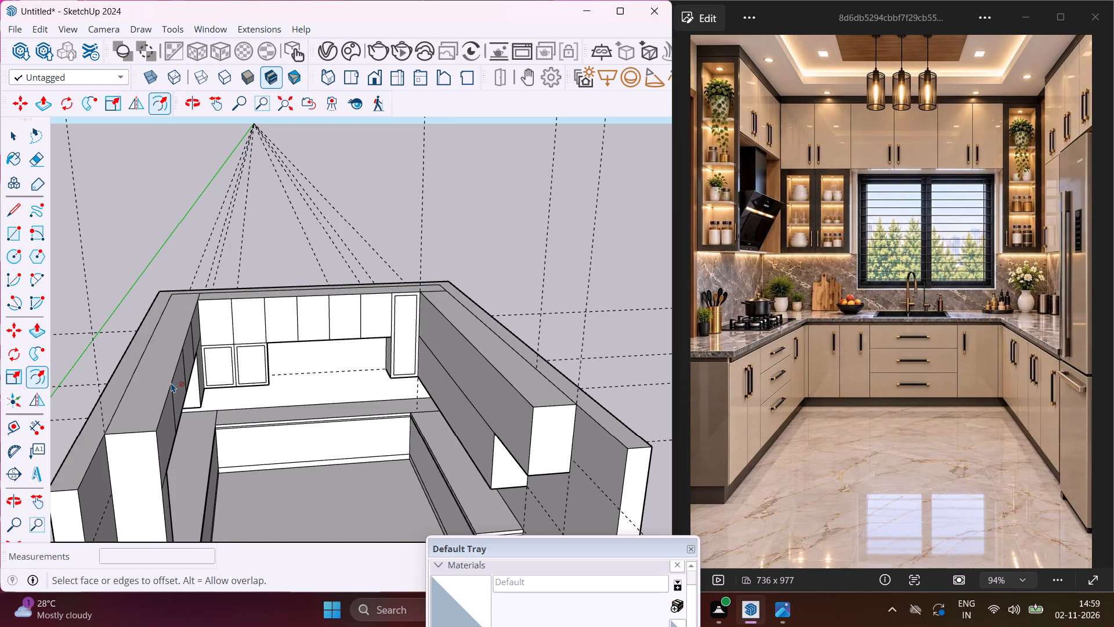
key("Escape")
key("space")
Copy the three vertical door divisions on the left wall's overhead cabinet .4" toward the back wall to form door gaps.
middle_click_drag(163, 415, 74, 420)
scroll(96, 407, "up", 13)
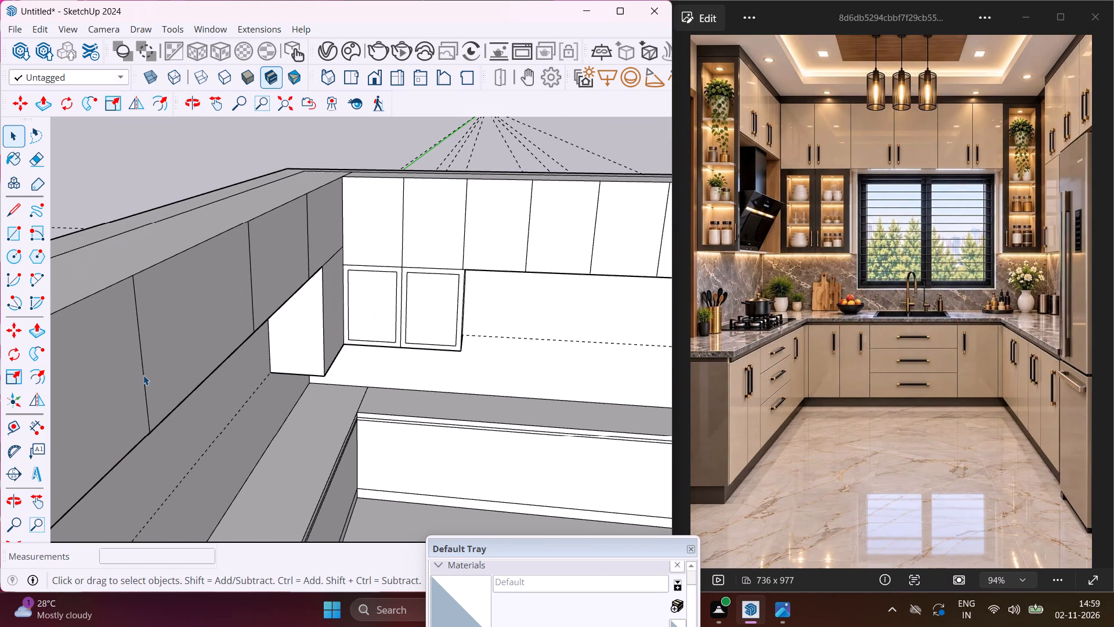
left_click(143, 375)
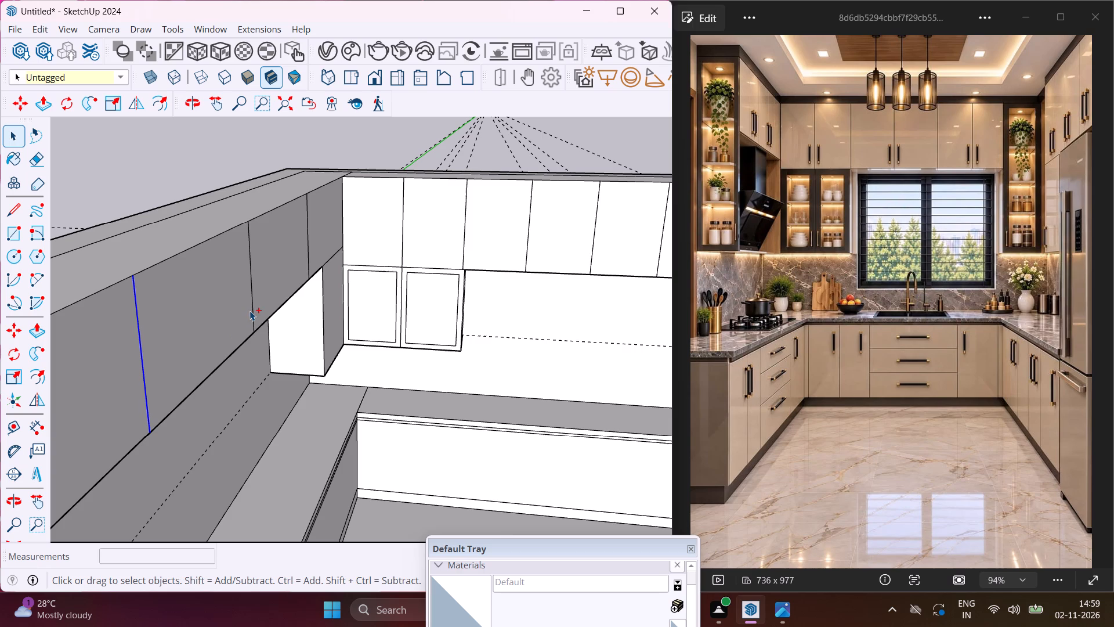
left_click(252, 306, "ctrl")
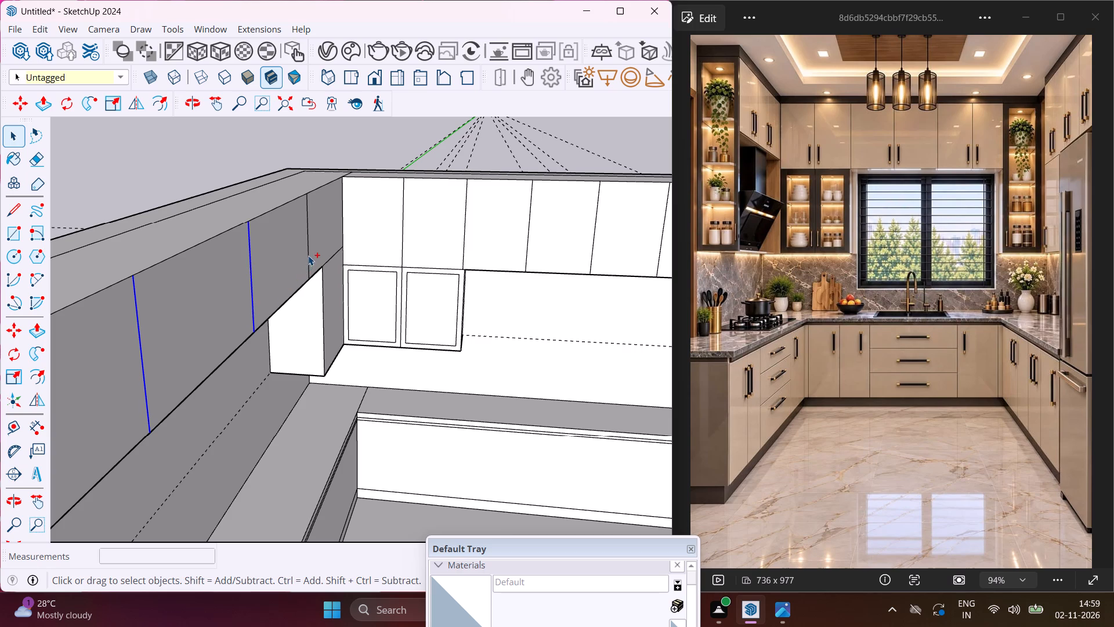
left_click(309, 253, "ctrl")
key("m")
scroll(283, 204, "up", 8)
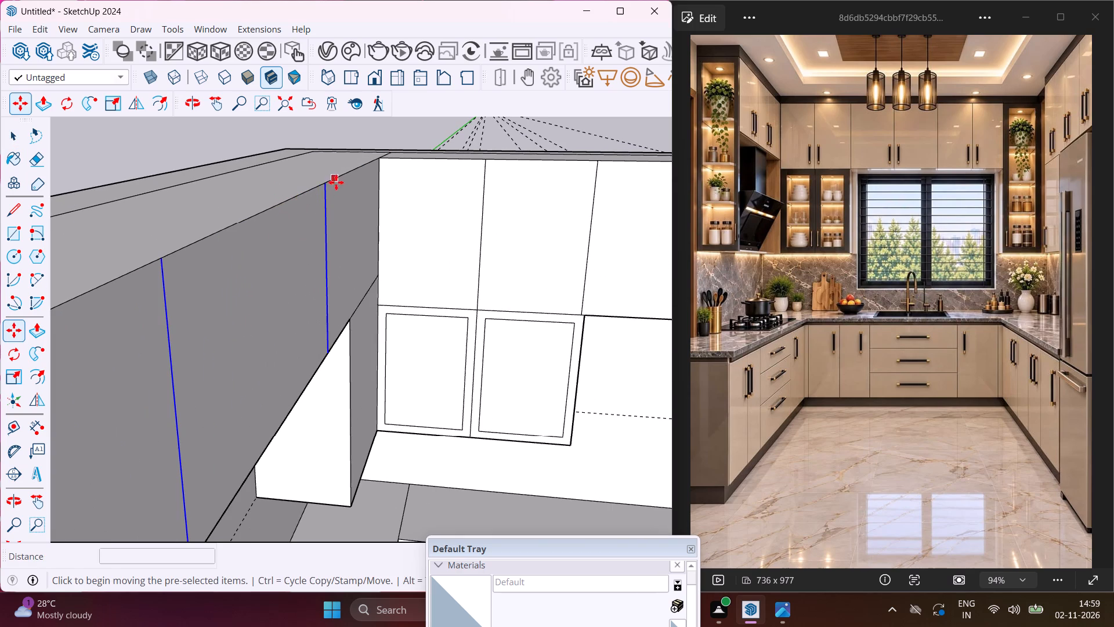
left_click(325, 182)
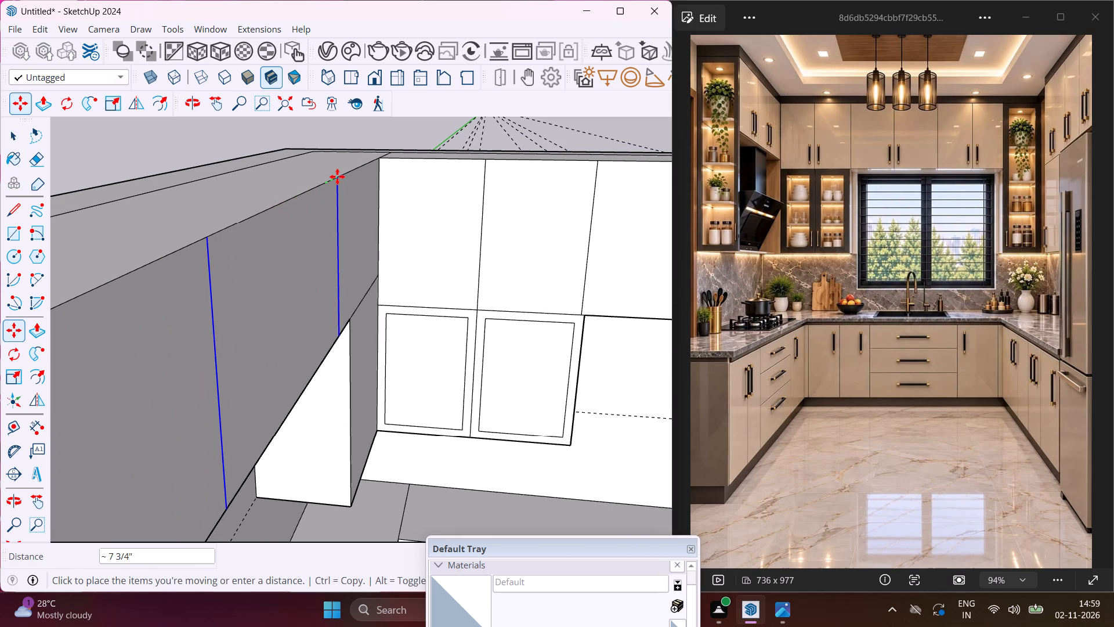
type(".4\"")
key("Return")
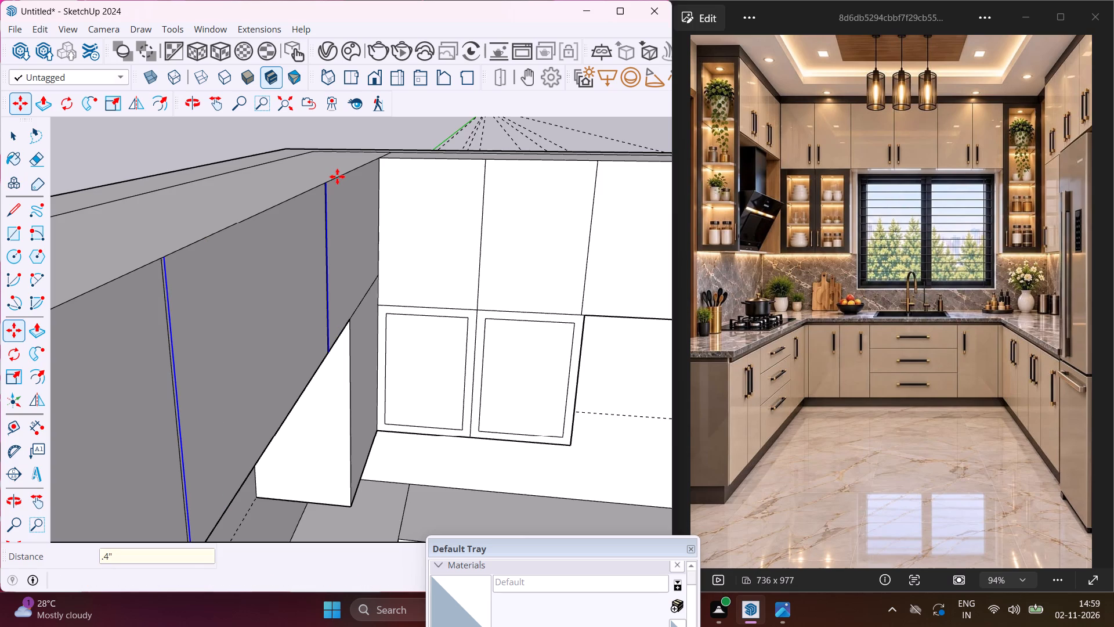
scroll(292, 184, "down", 3)
scroll(211, 199, "down", 6)
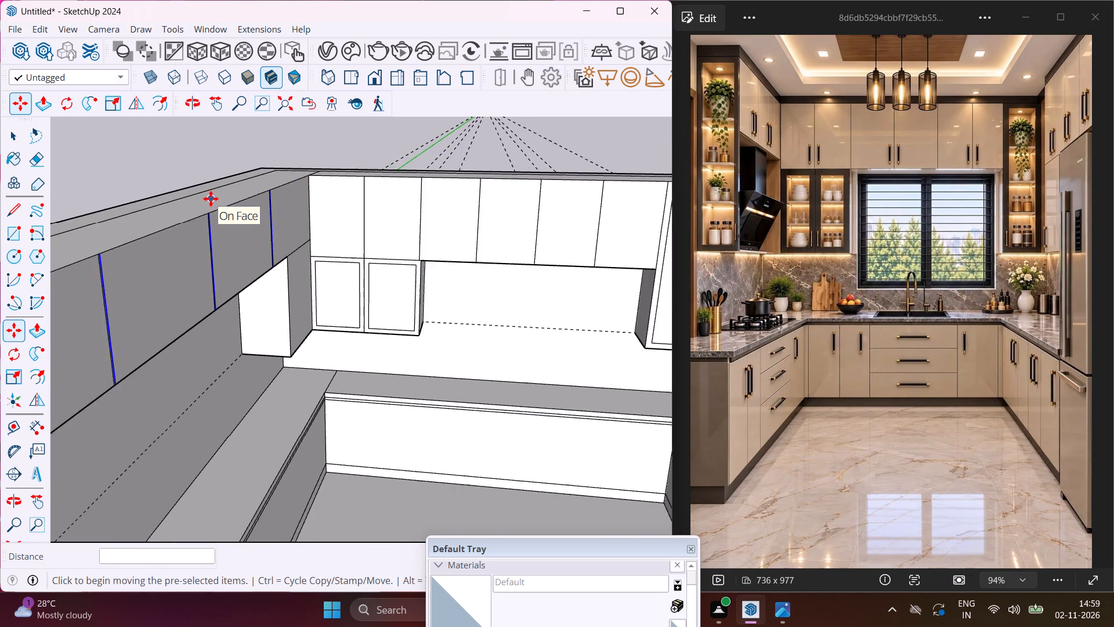
scroll(211, 199, "down", 5)
key("Escape")
key("space")
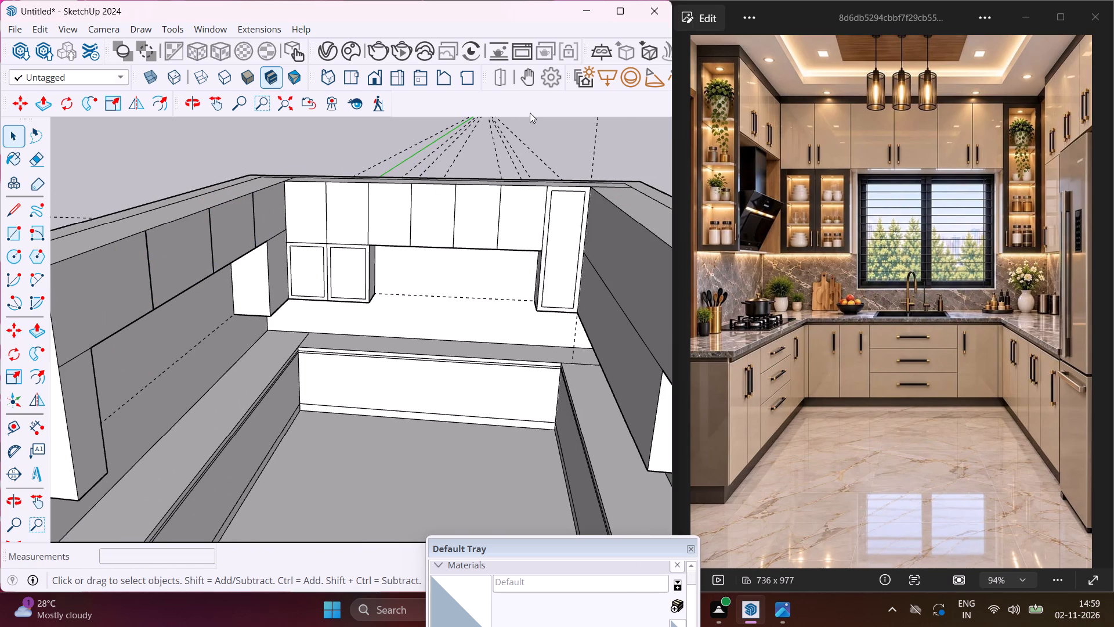
Copy the back wall overhead cabinet's five vertical door divisions .4" toward the tall right-corner unit to form door gaps.
scroll(513, 160, "up", 10)
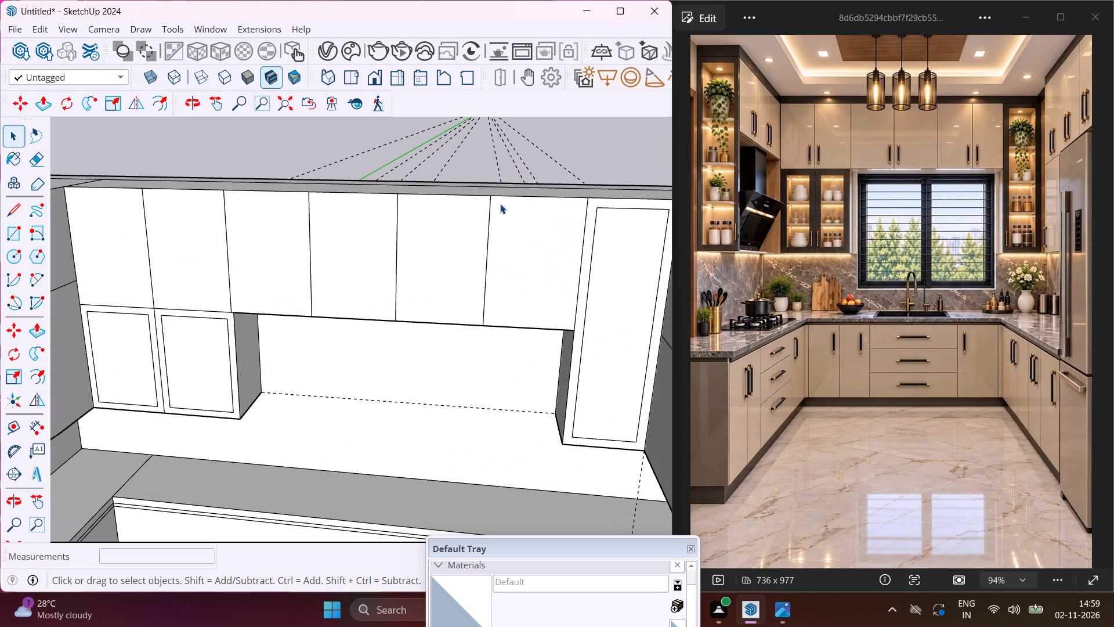
left_click(490, 212)
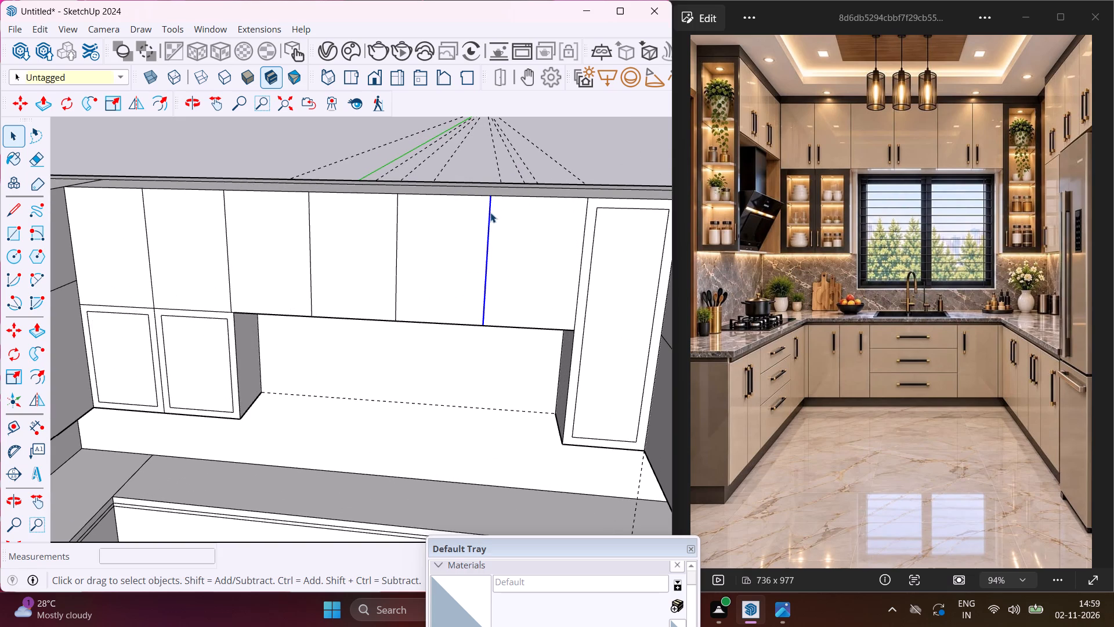
left_click(396, 216, "ctrl")
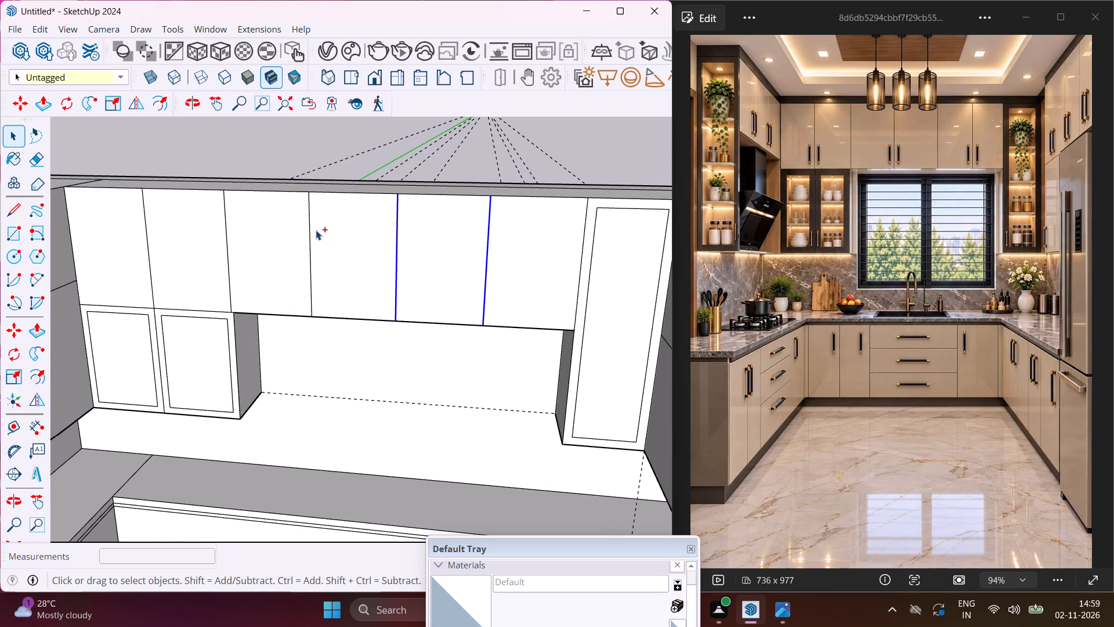
left_click(309, 230, "ctrl")
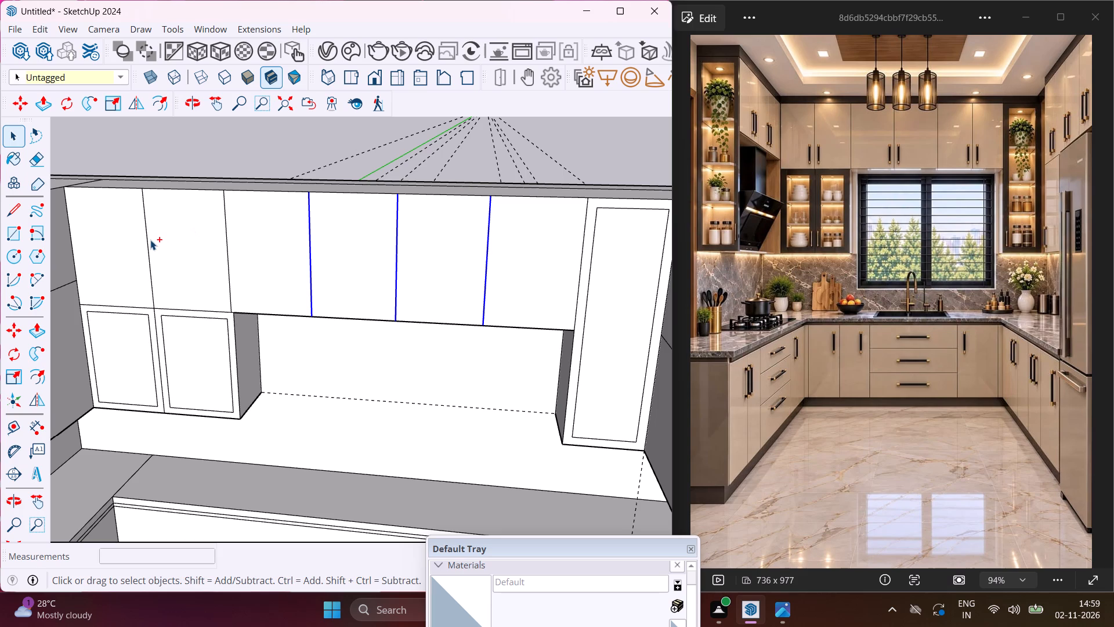
left_click(147, 240, "ctrl")
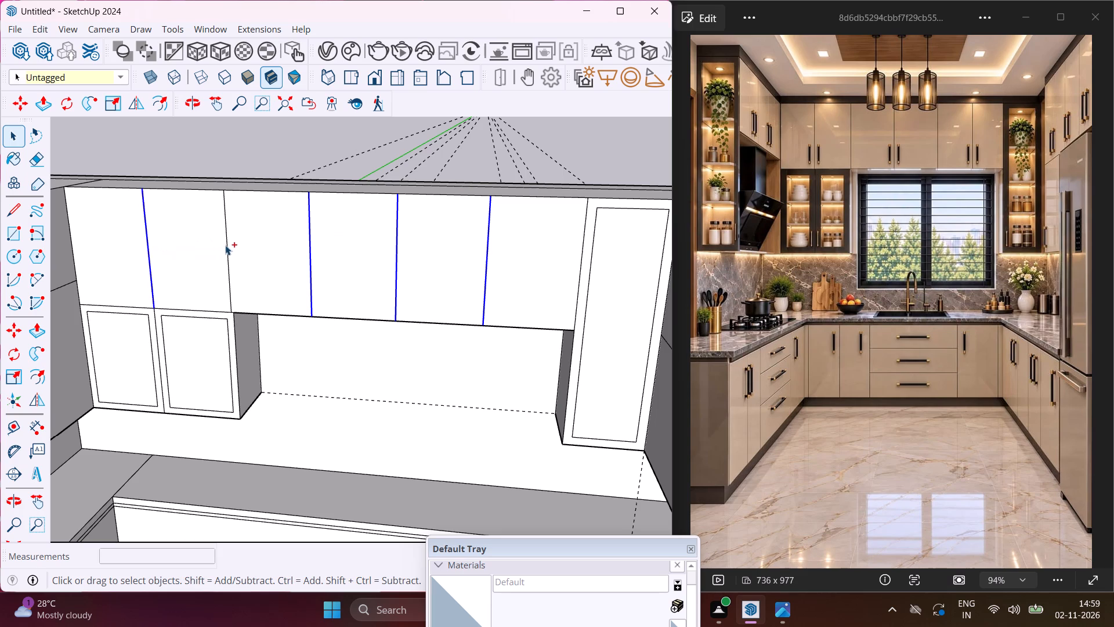
left_click(228, 248, "ctrl")
key("m")
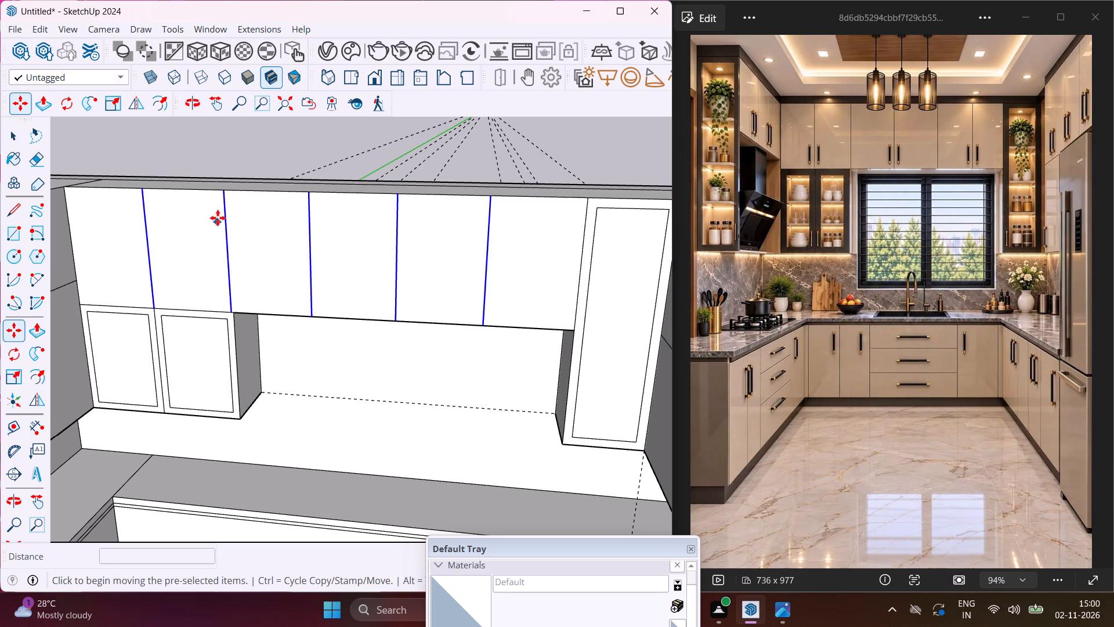
scroll(218, 197, "up", 4)
left_click(227, 185)
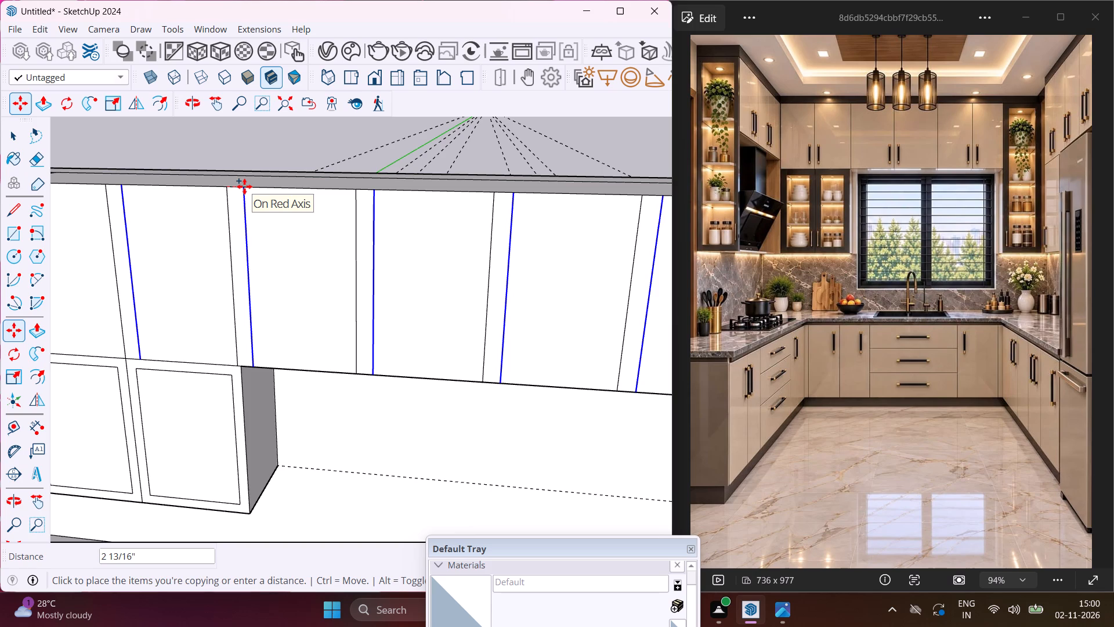
type(".4\"")
key("Return")
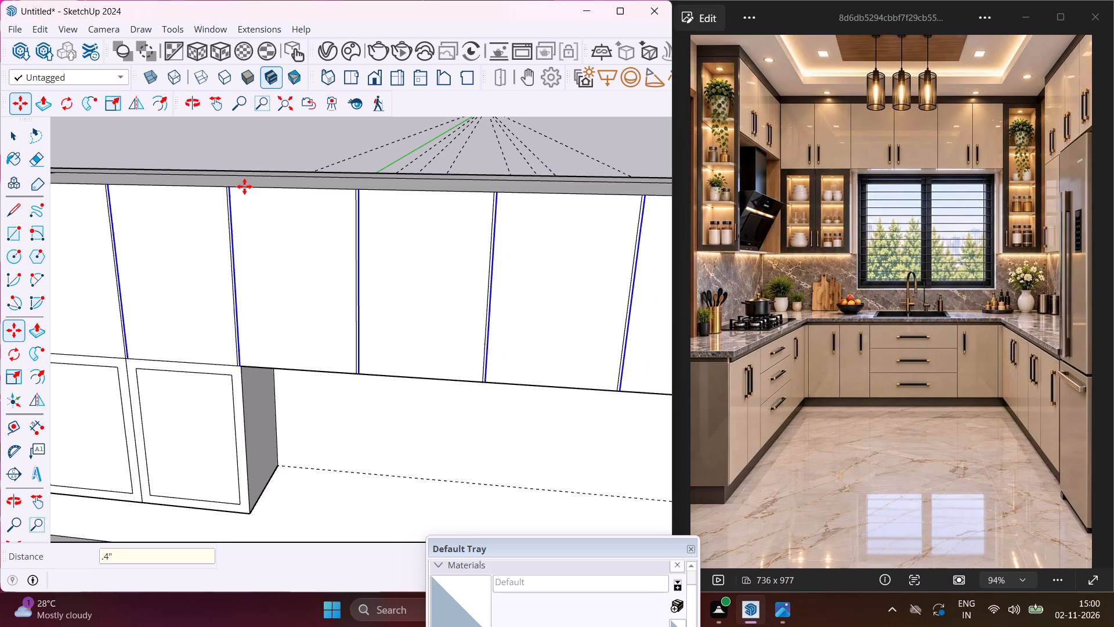
scroll(234, 181, "down", 10)
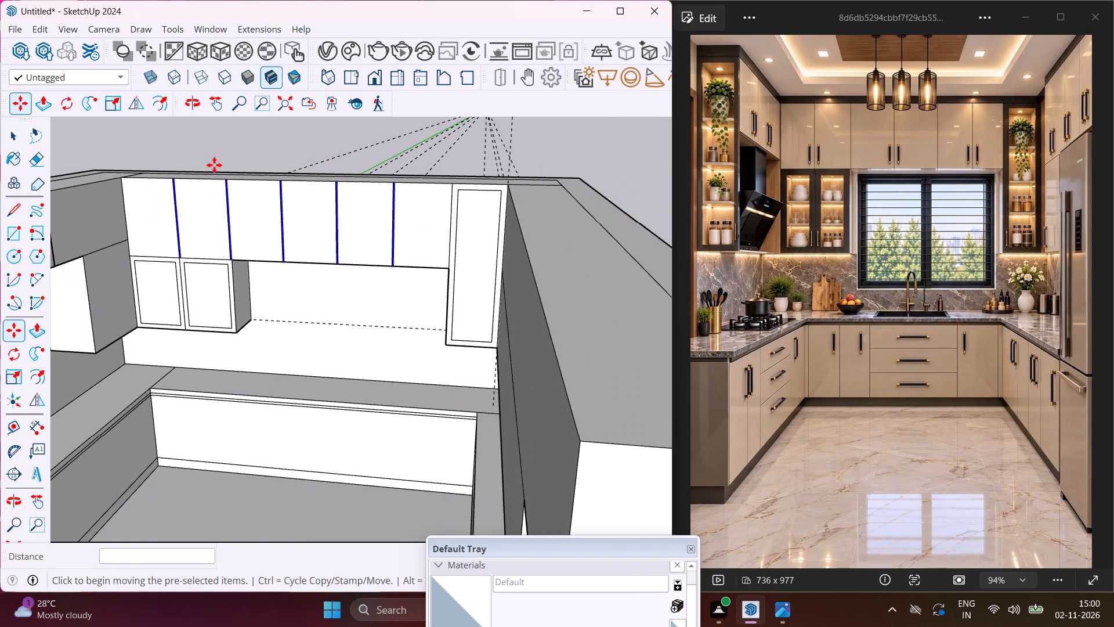
middle_click_drag(214, 165, 333, 173)
scroll(250, 185, "down", 4)
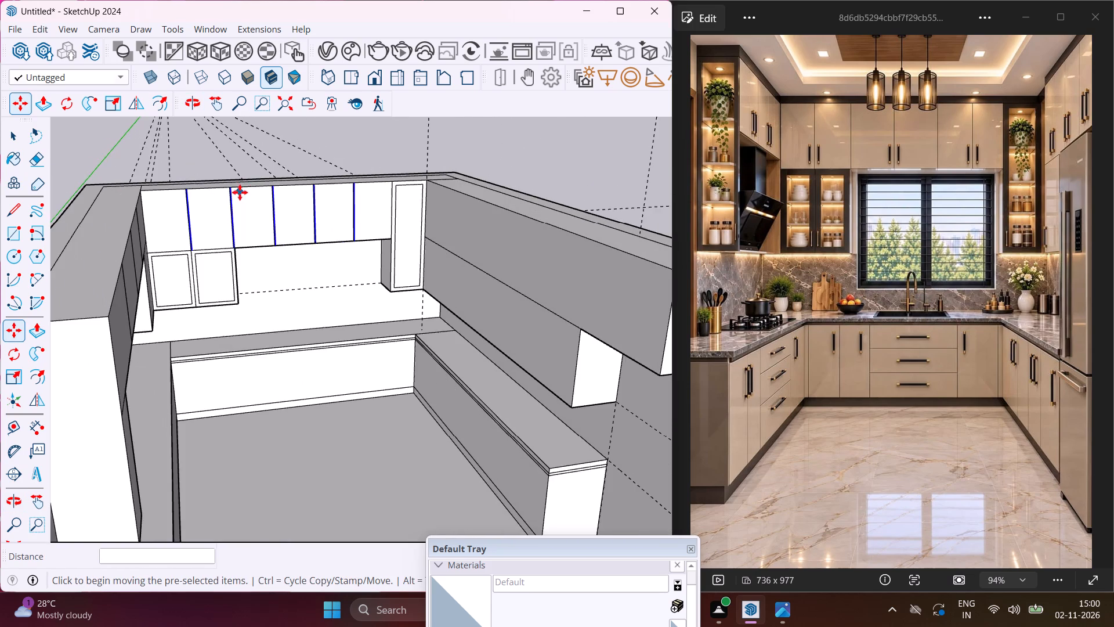
scroll(240, 192, "down", 4)
key("Escape")
key("space")
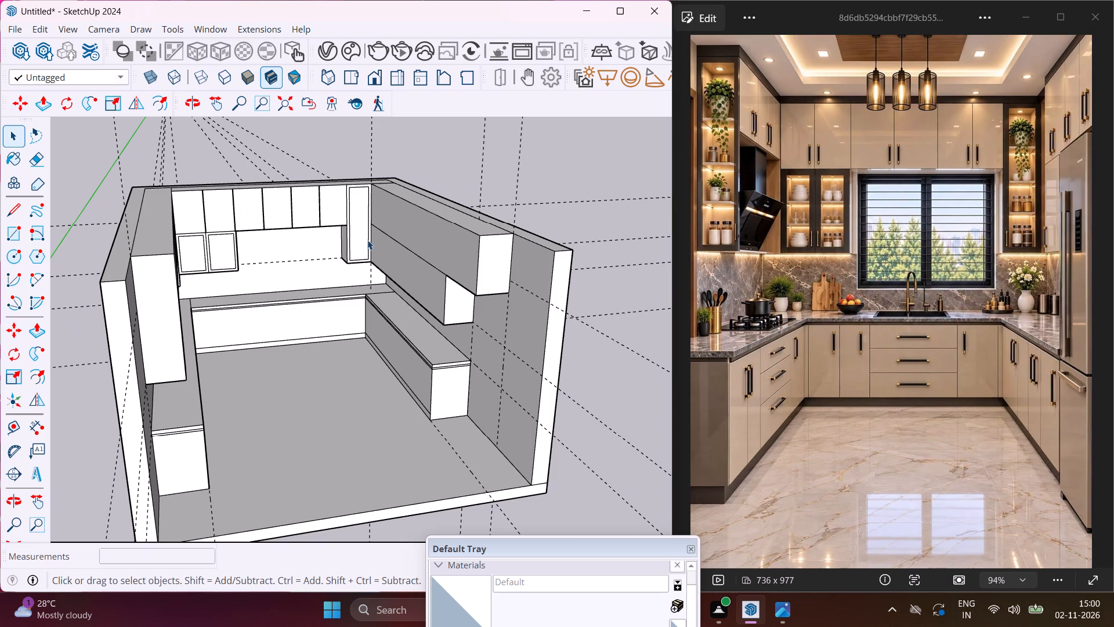
Copy the front vertical end edge of the right wall's upper overhead cabinet 16' to the back corner, dividing its face into 6 equal doors.
scroll(464, 221, "up", 4)
middle_click_drag(464, 221, 569, 261)
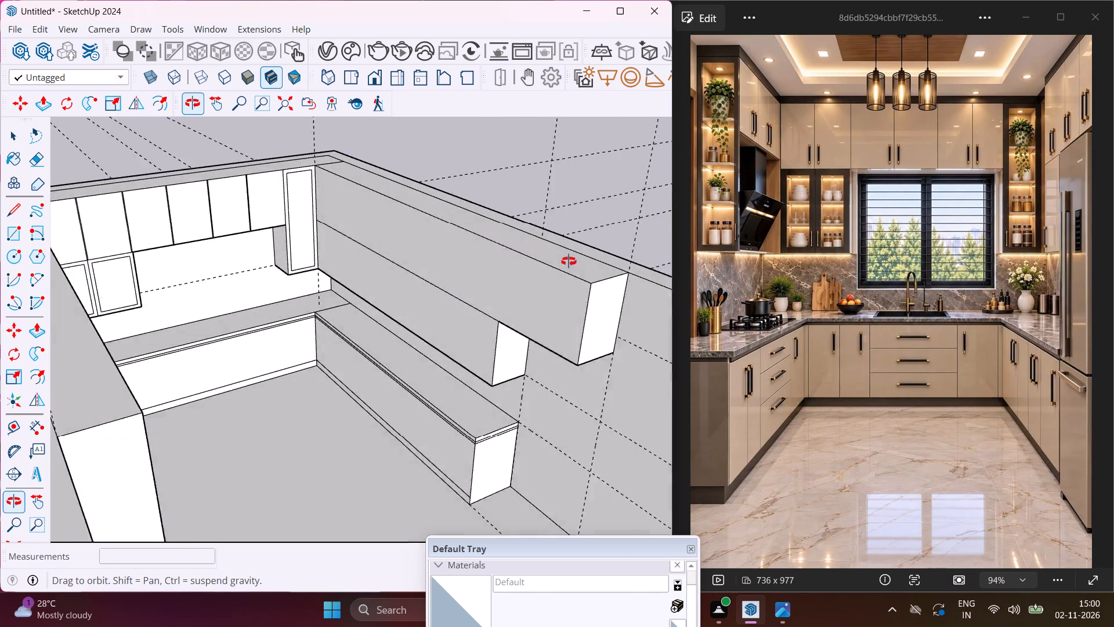
middle_click_drag(569, 261, 648, 270)
scroll(238, 227, "down", 3)
middle_click_drag(285, 248, 447, 254)
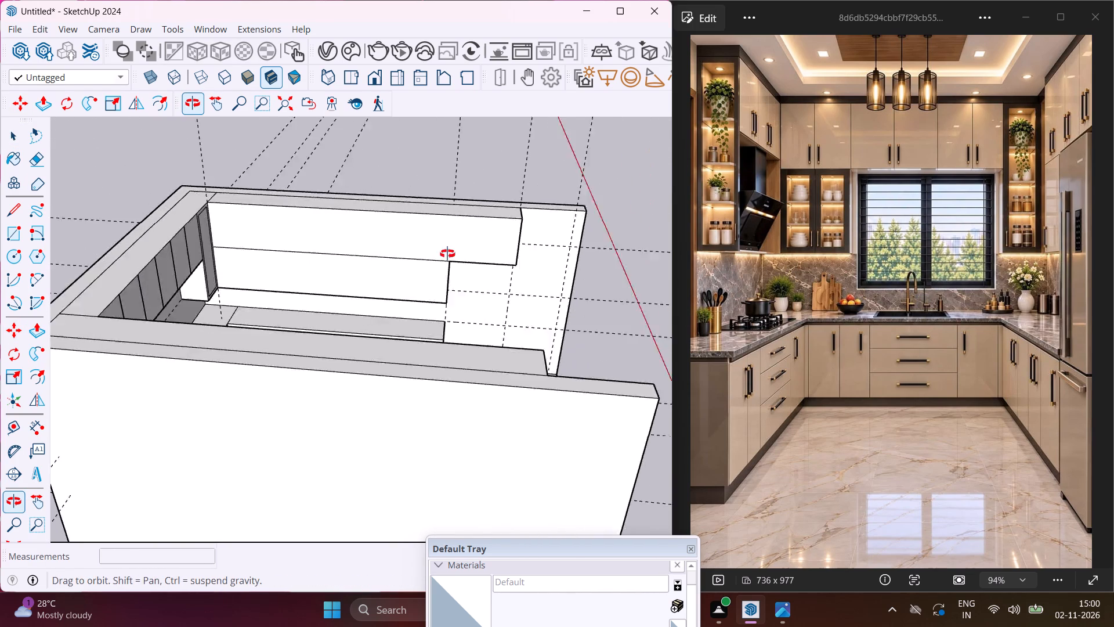
middle_click_drag(447, 254, 460, 254)
scroll(495, 208, "up", 5)
scroll(495, 208, "down", 4)
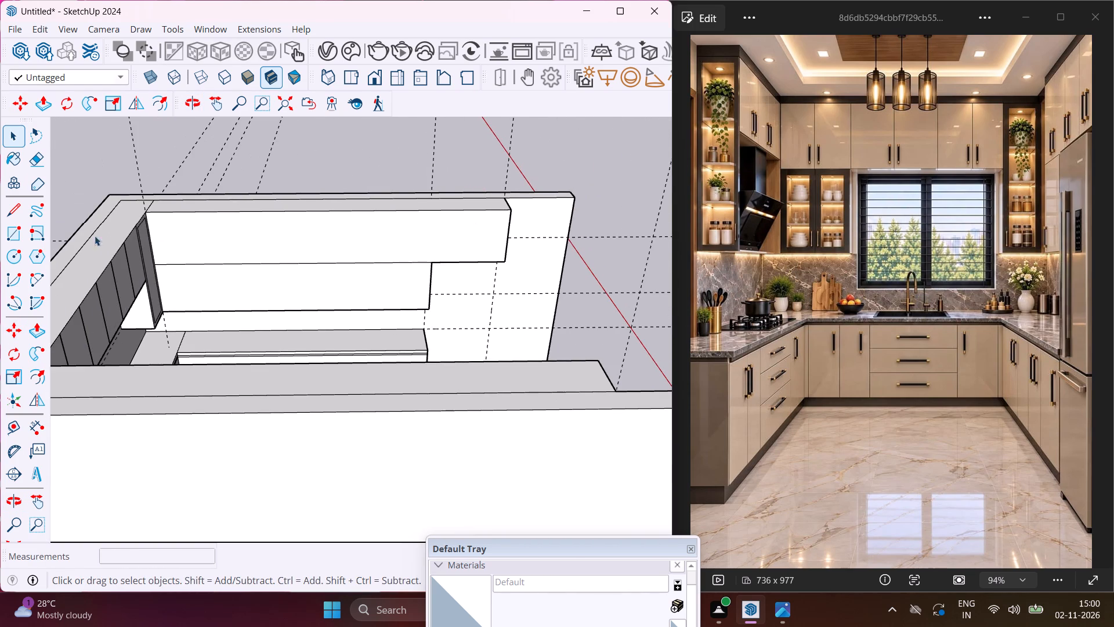
left_click(508, 219)
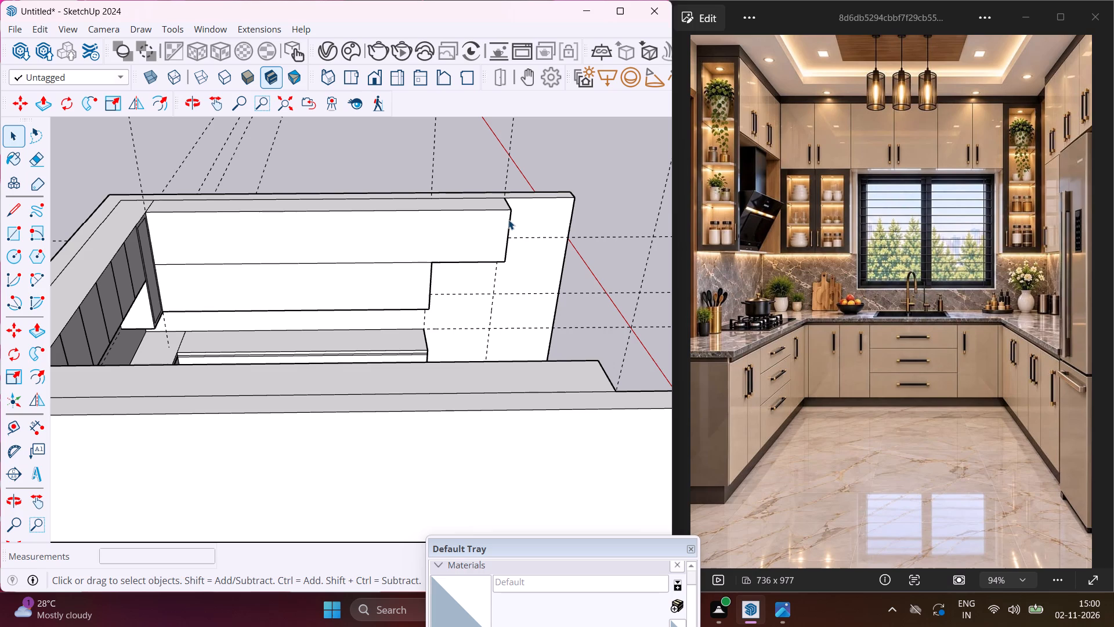
left_click(509, 224)
key("m")
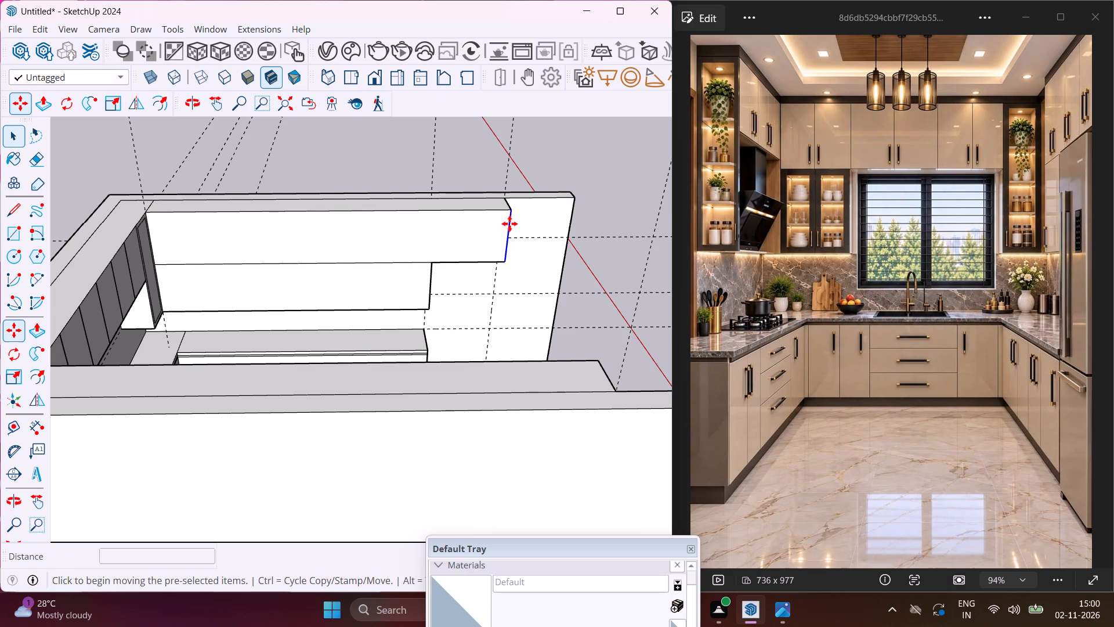
scroll(518, 202, "up", 4)
left_click(510, 214)
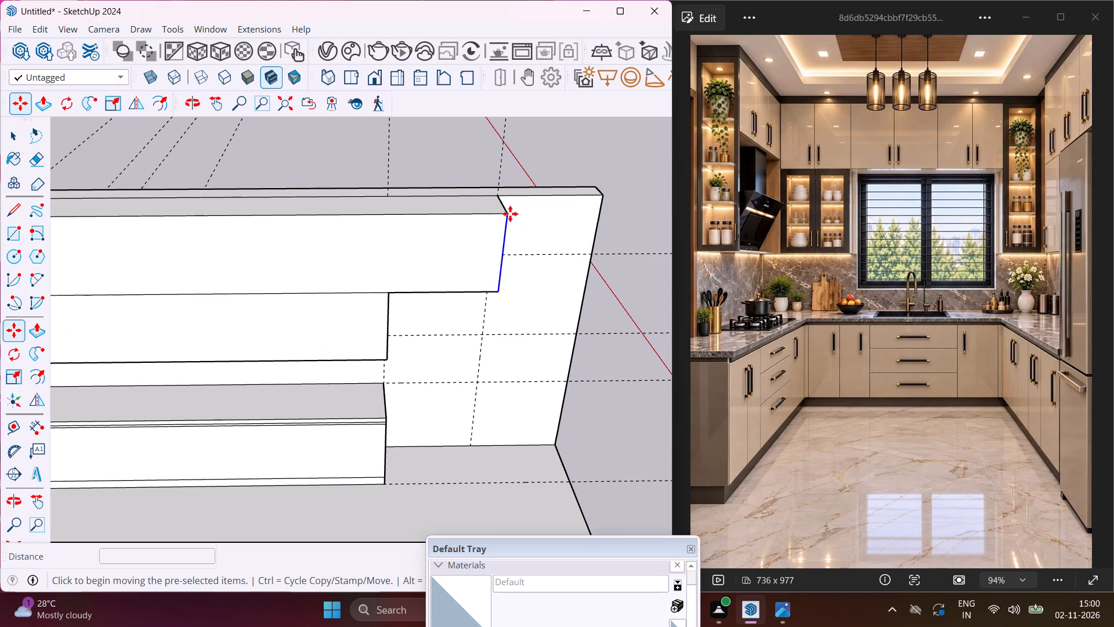
scroll(504, 214, "down", 3)
scroll(504, 214, "up", 1)
scroll(504, 214, "down", 1)
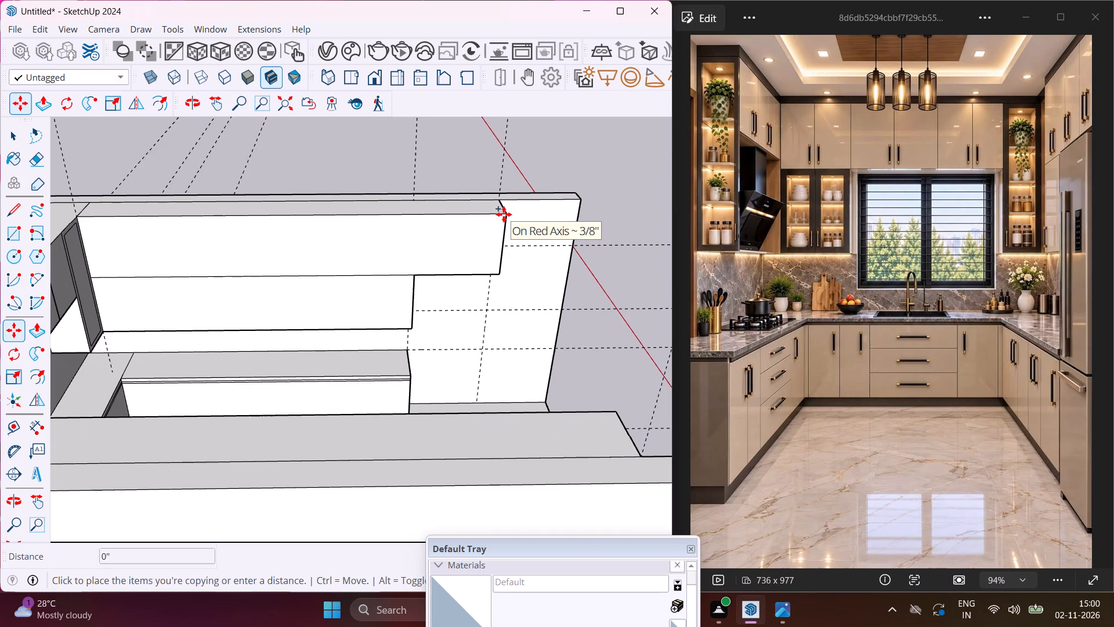
scroll(504, 214, "down", 2)
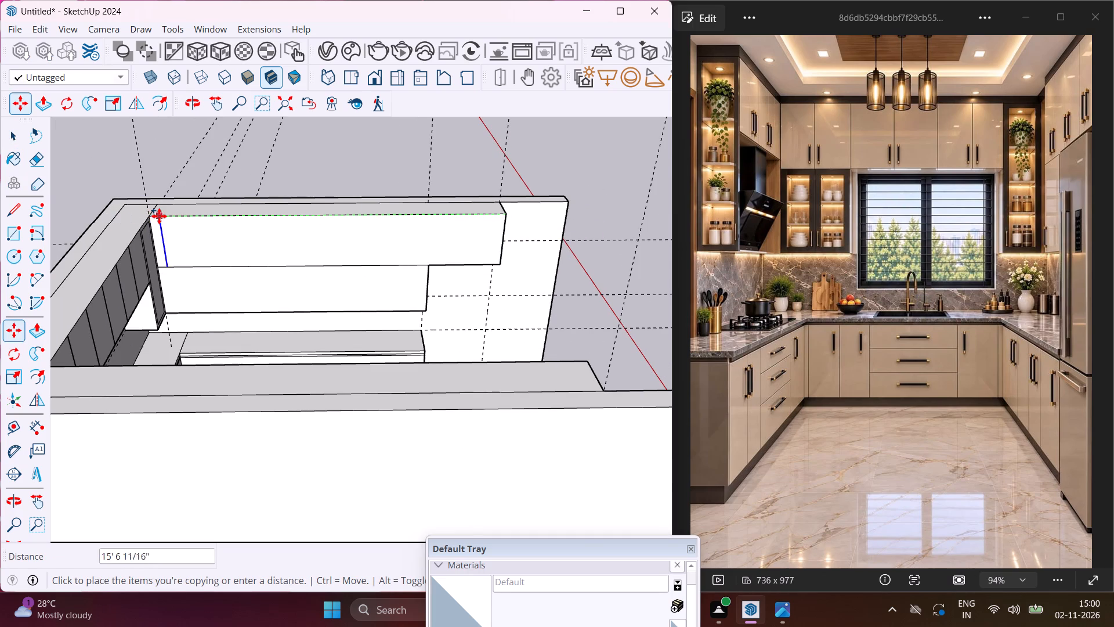
left_click(153, 215)
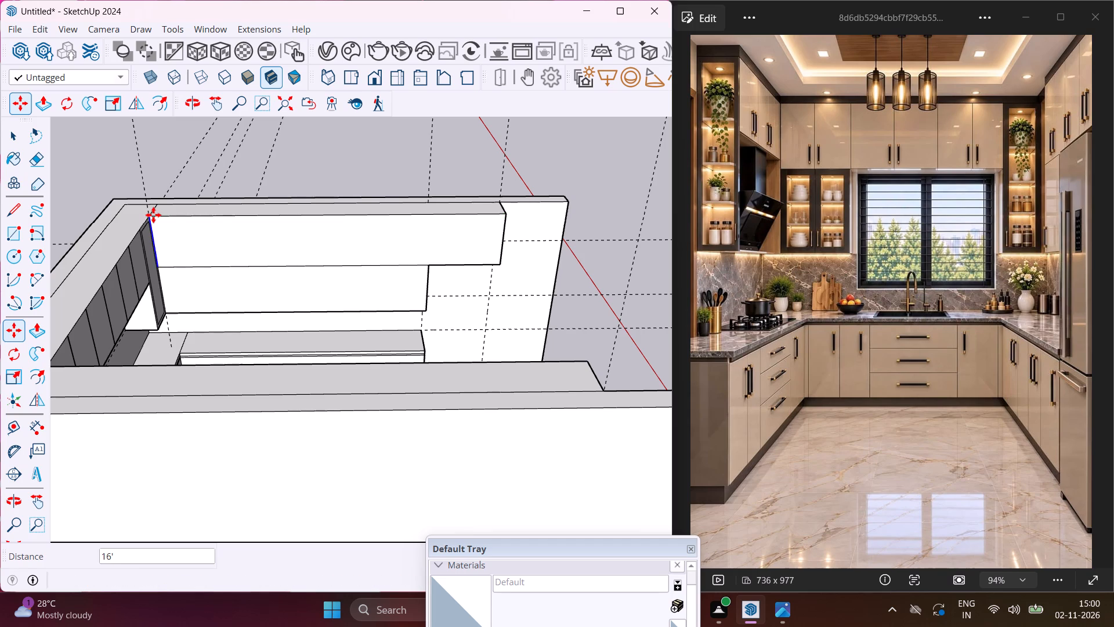
key("slash")
key("6")
key("Return")
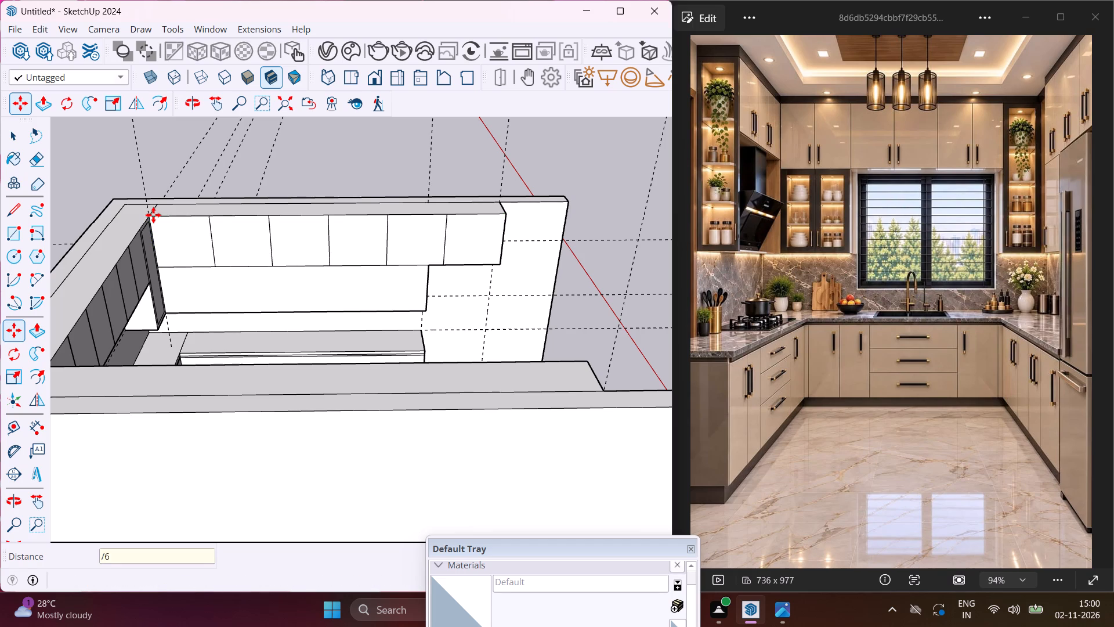
key("Escape")
key("space")
Select the vertical door division nearest the back wall on the right wall's upper overhead cabinet.
scroll(195, 231, "up", 3)
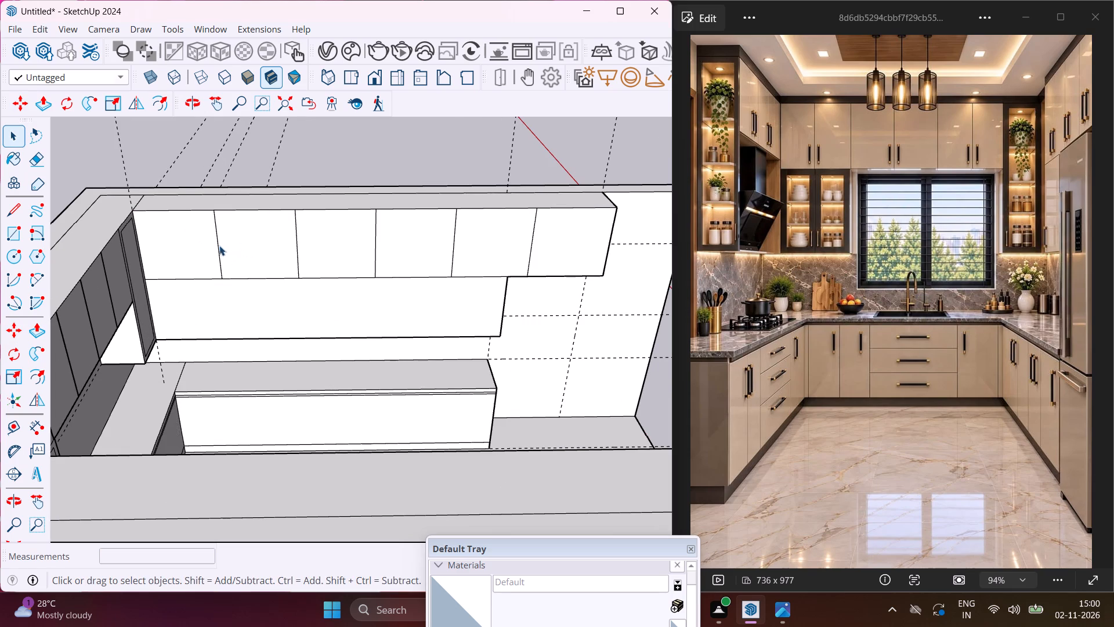
left_click(219, 245)
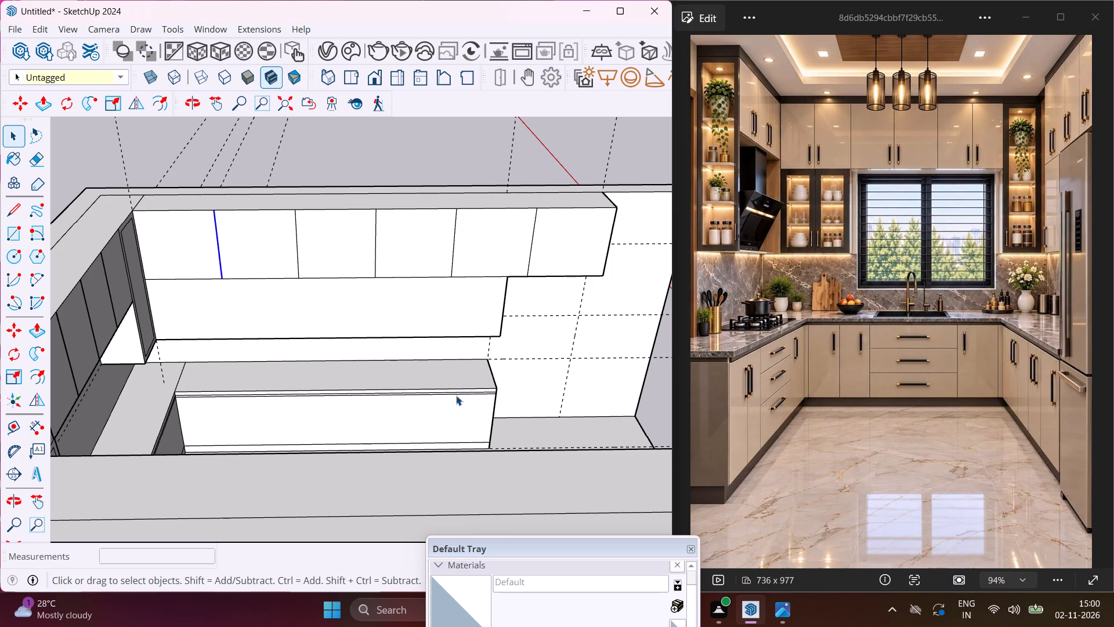
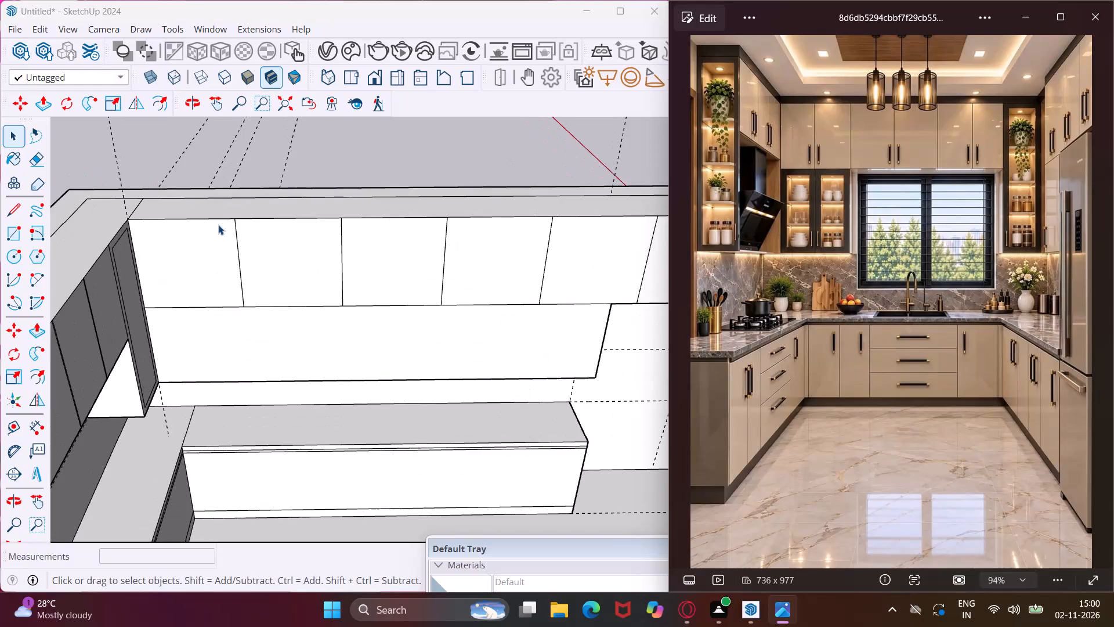
Copy the five vertical door divisions on the right wall's upper overhead cabinet .4" toward its front end to form door gaps.
scroll(218, 225, "down", 3)
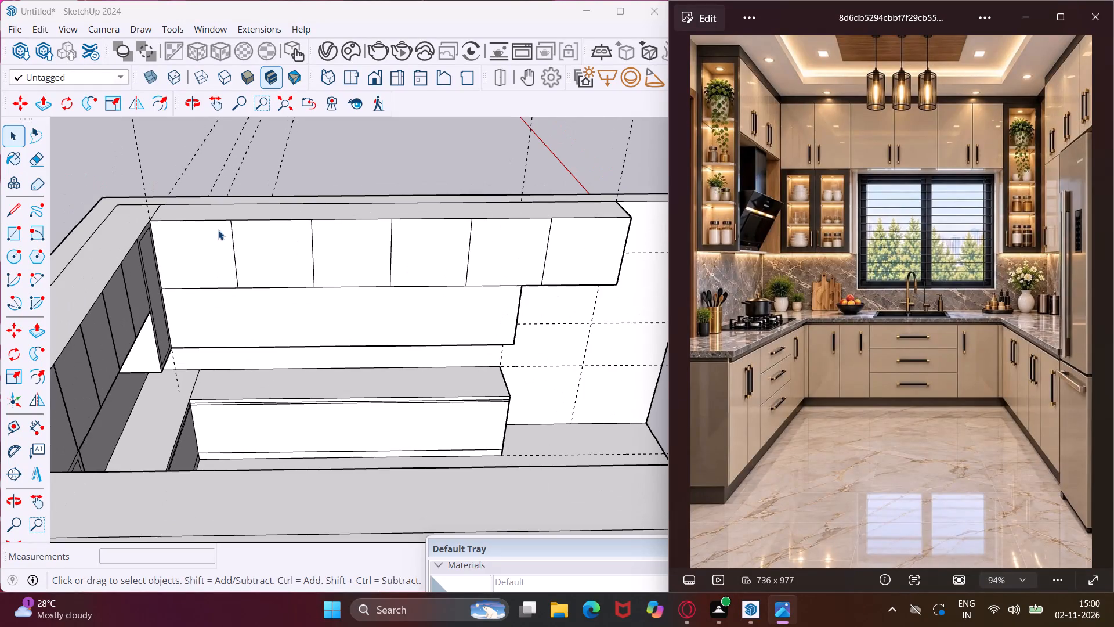
left_click(233, 246)
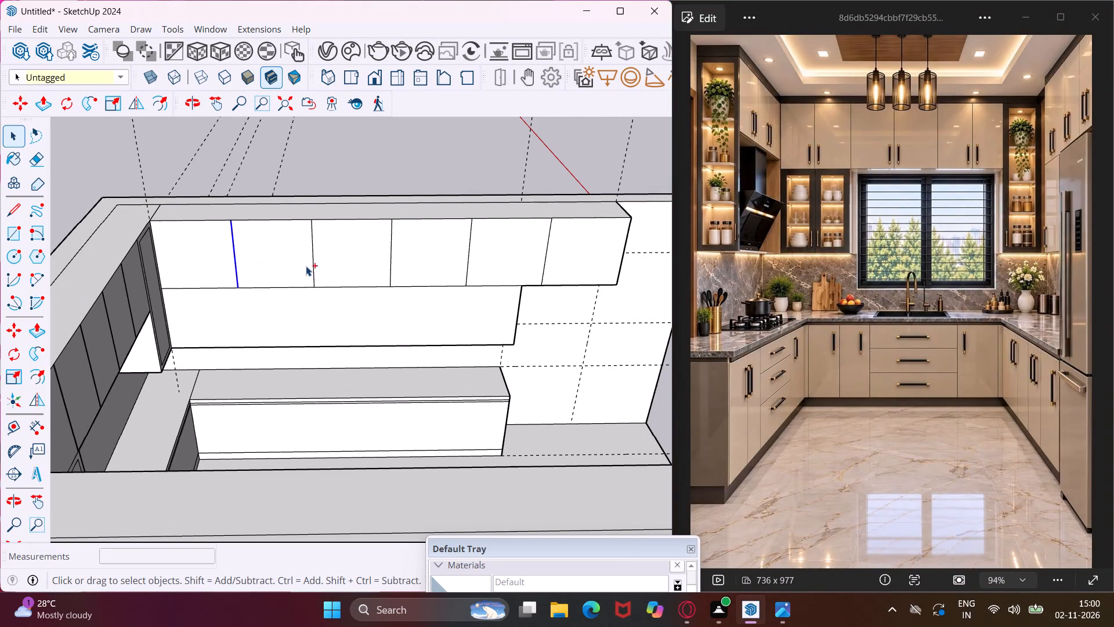
left_click(313, 259, "ctrl")
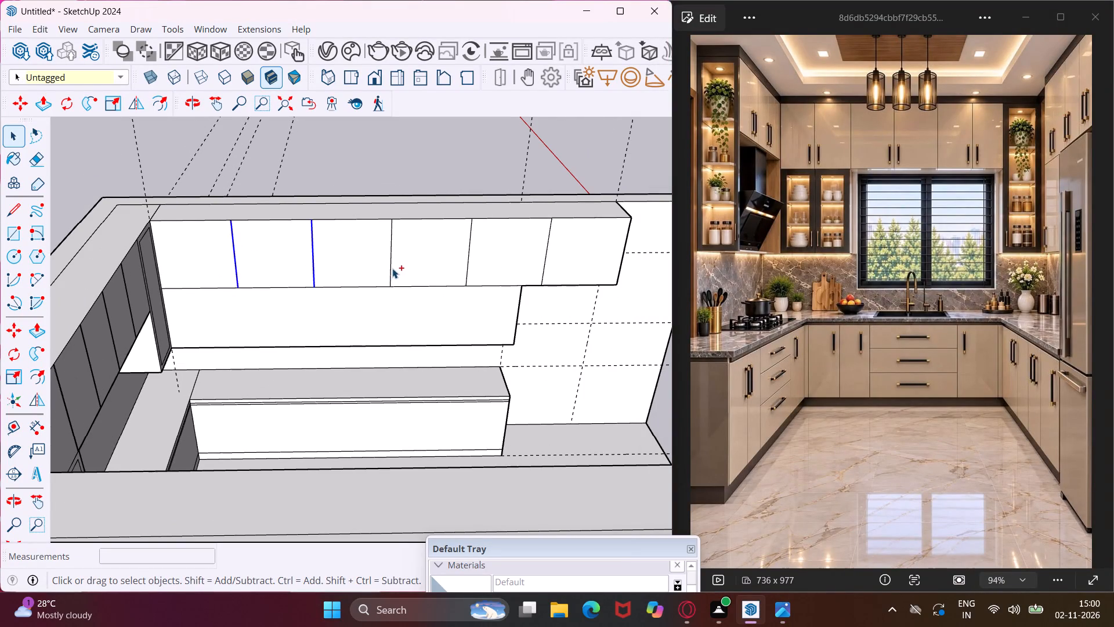
left_click(392, 266, "ctrl")
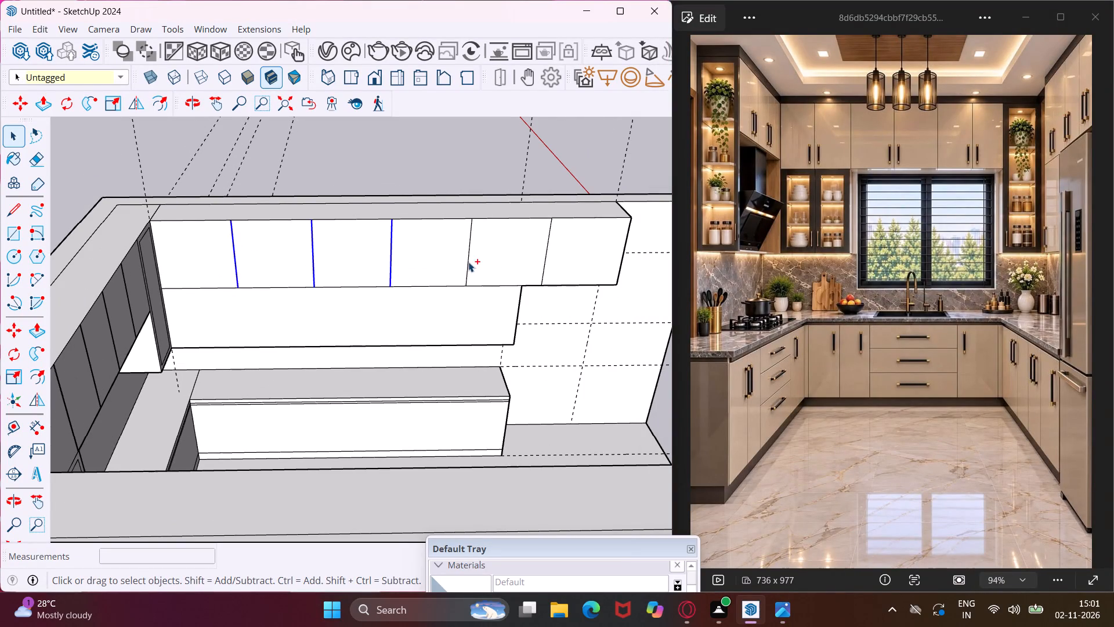
left_click(467, 260, "ctrl")
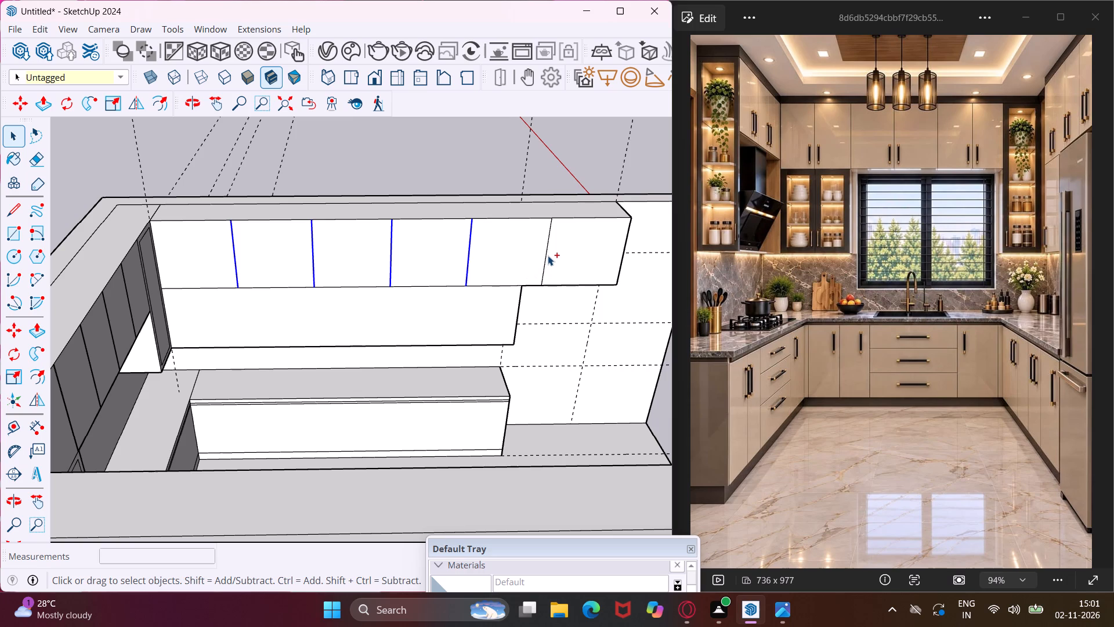
left_click(547, 252, "ctrl")
key("m")
scroll(543, 224, "up", 4)
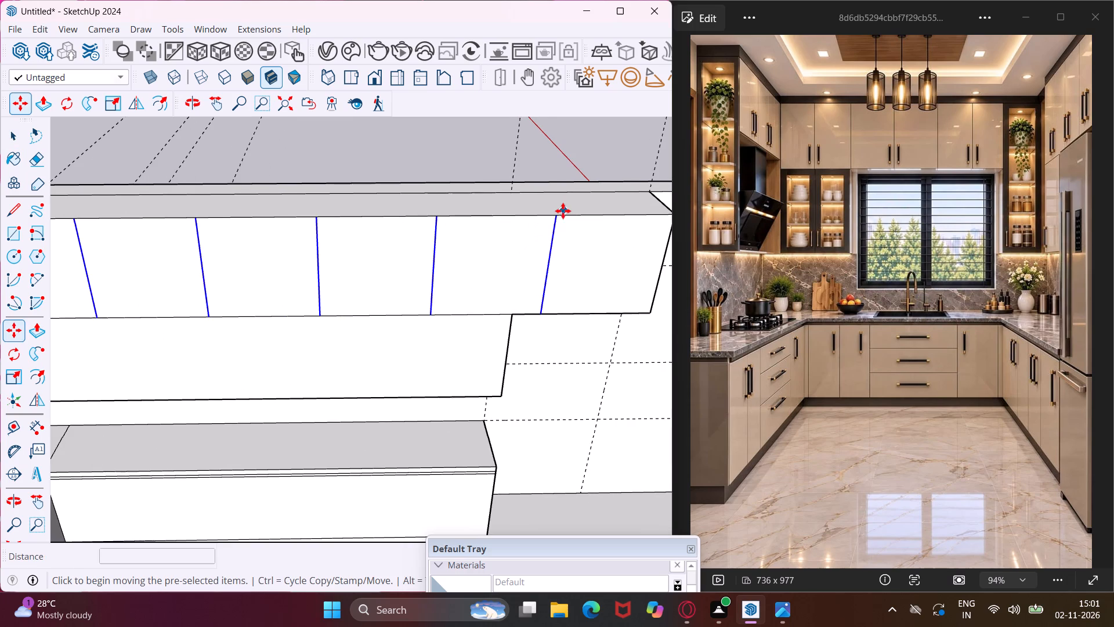
left_click(558, 217)
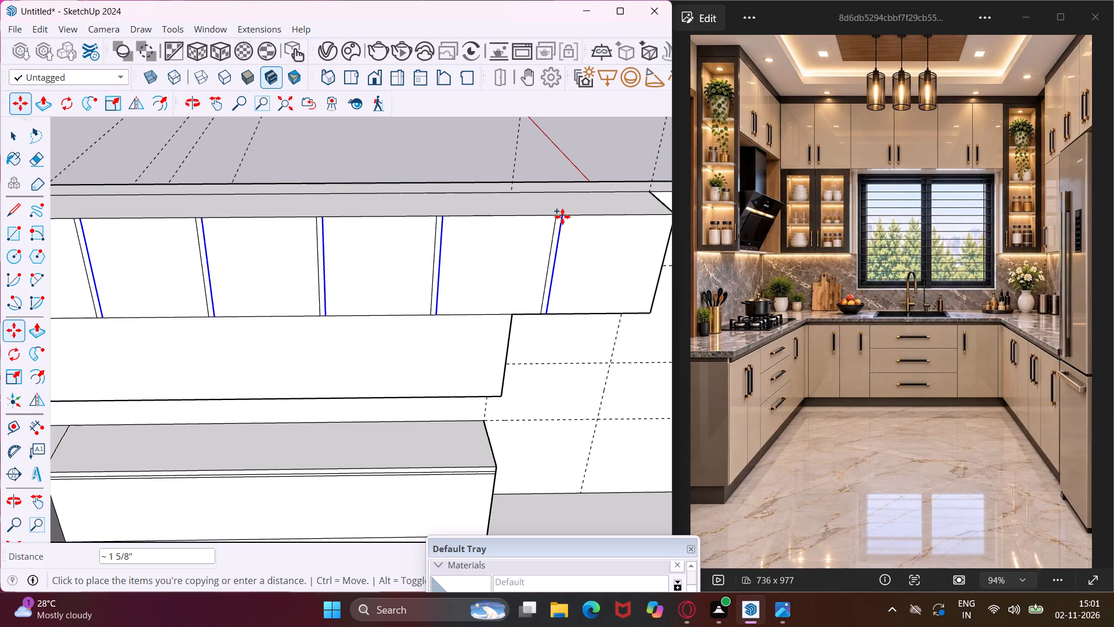
type(".4\"")
key("Return")
scroll(562, 217, "down", 4)
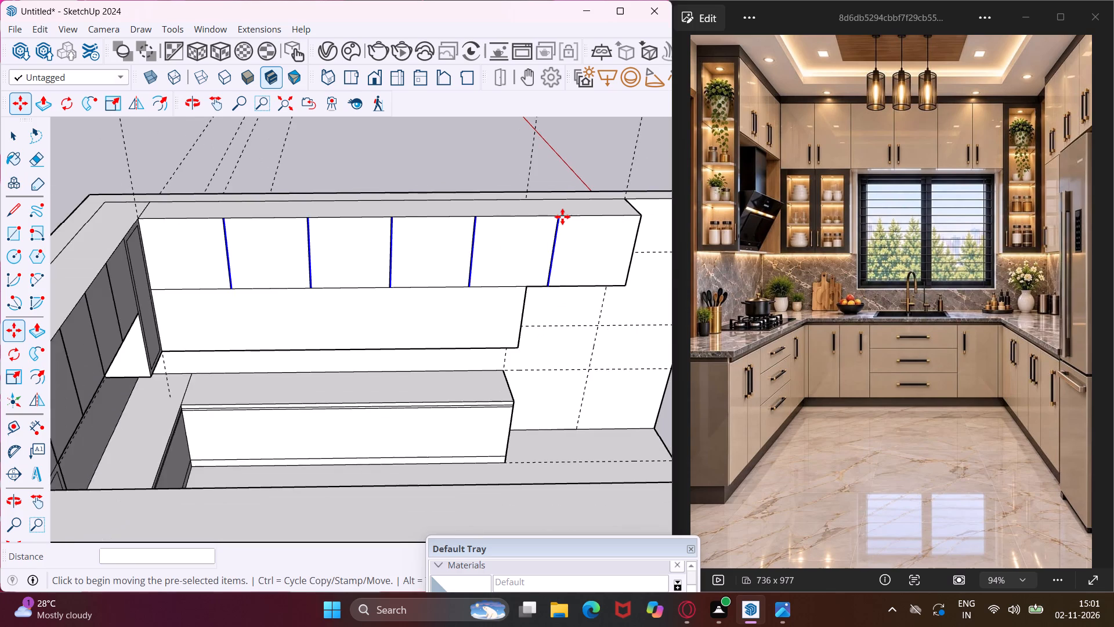
scroll(562, 217, "down", 5)
key("Escape")
key("space")
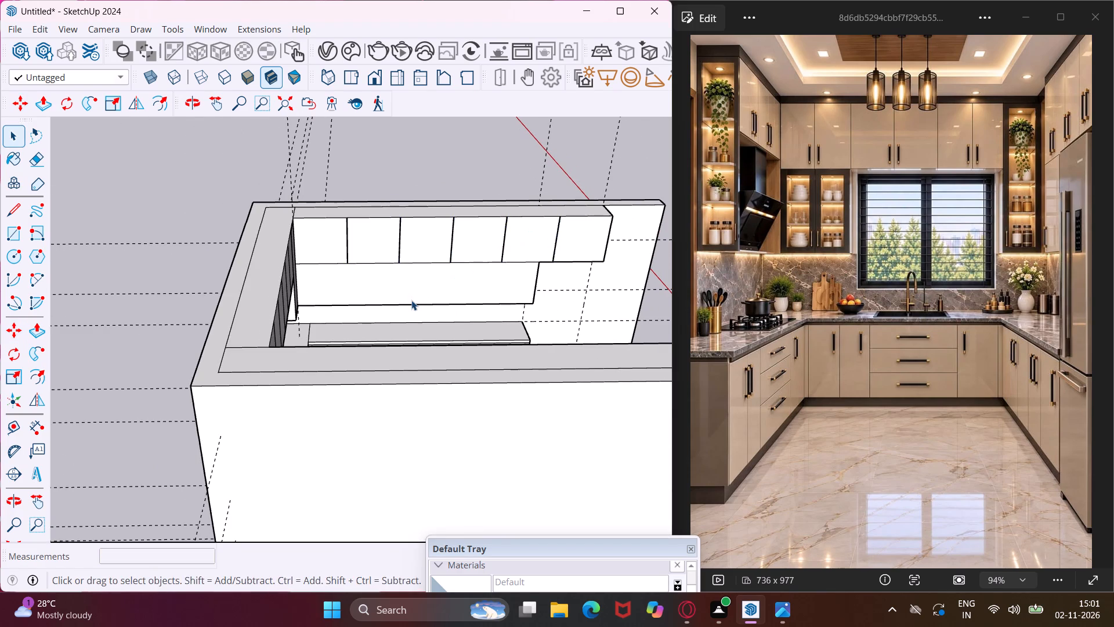
Copy the front vertical end edge of the right wall's lower overhead cabinet 12' 7 11/16" to the back corner, dividing its face into 4 equal doors.
middle_click_drag(411, 300, 386, 300)
scroll(382, 289, "up", 9)
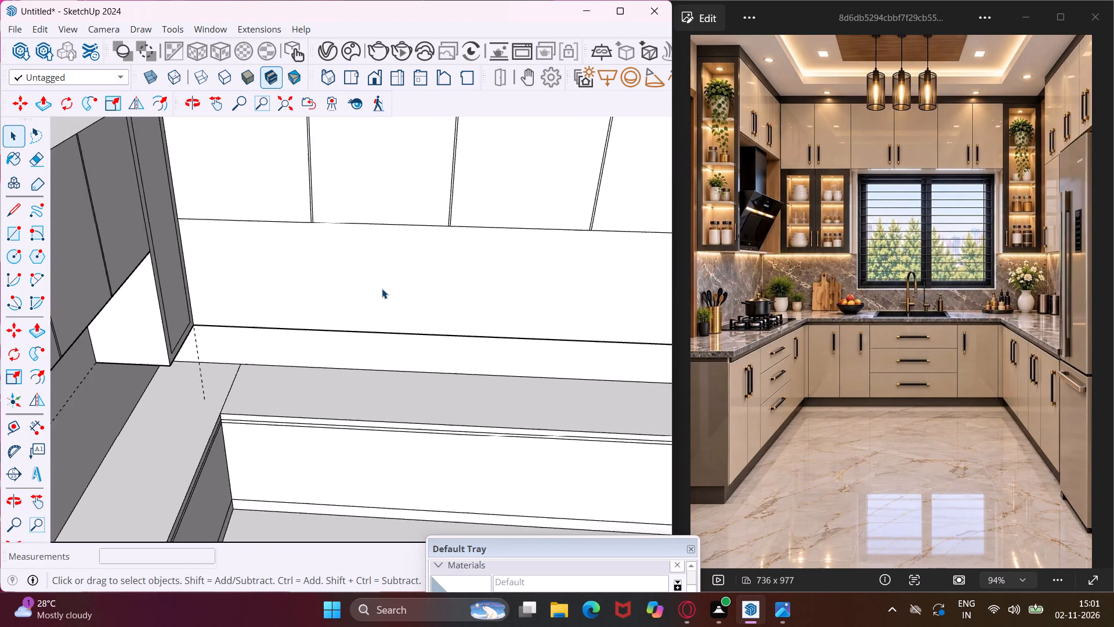
scroll(382, 289, "up", 5)
middle_click_drag(382, 289, 381, 283)
scroll(381, 283, "down", 4)
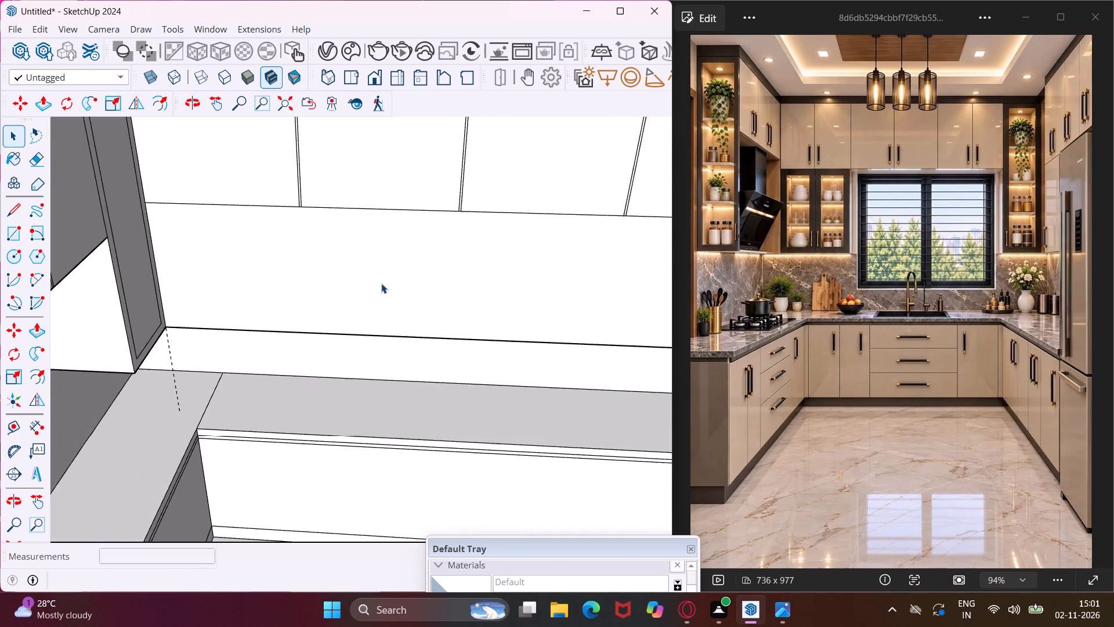
scroll(381, 283, "down", 8)
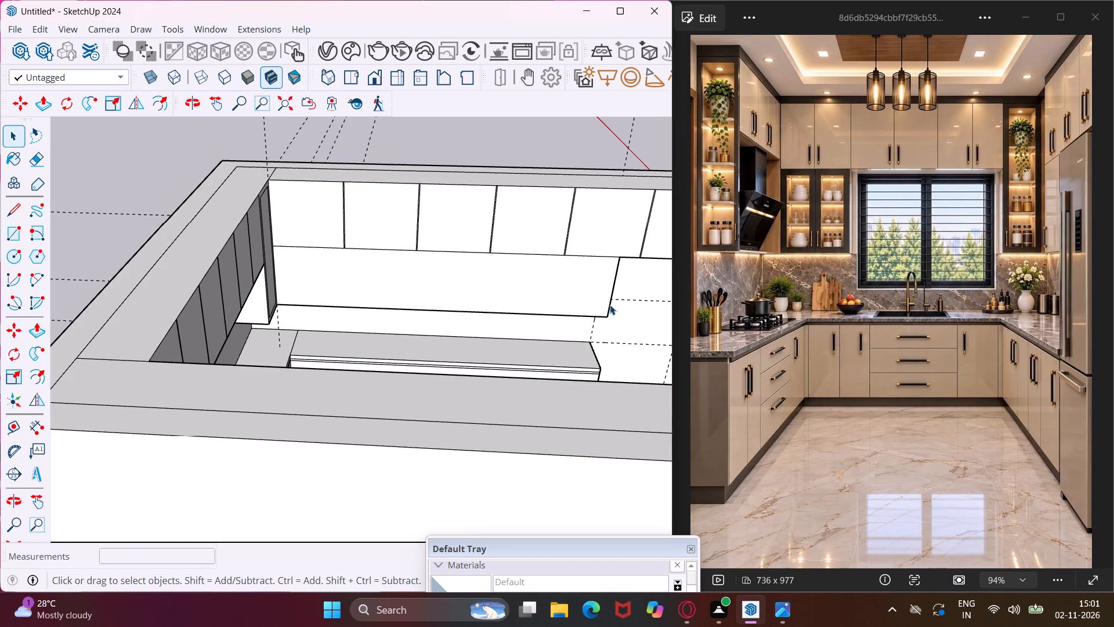
left_click(610, 305)
key("m")
scroll(607, 316, "up", 3)
left_click(607, 316)
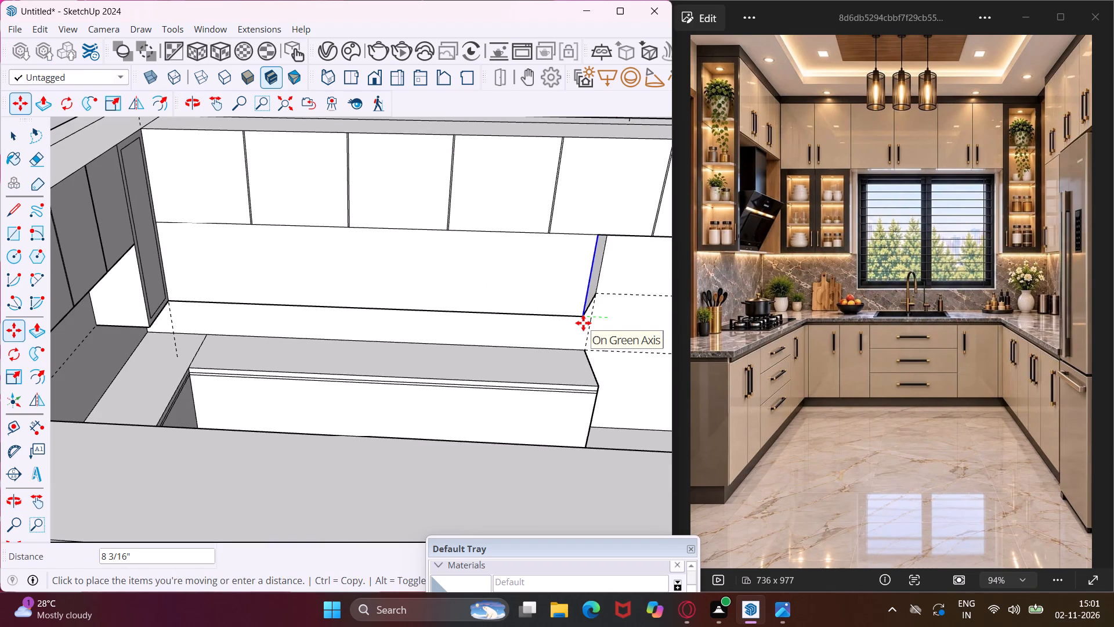
left_click(172, 305)
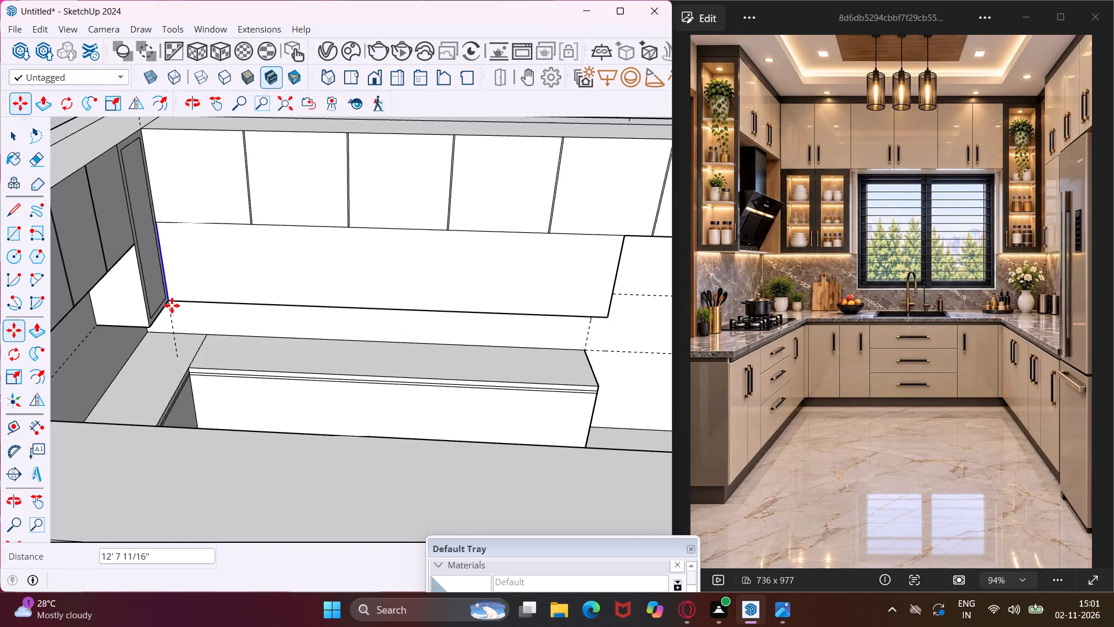
key("slash")
key("4")
key("Return")
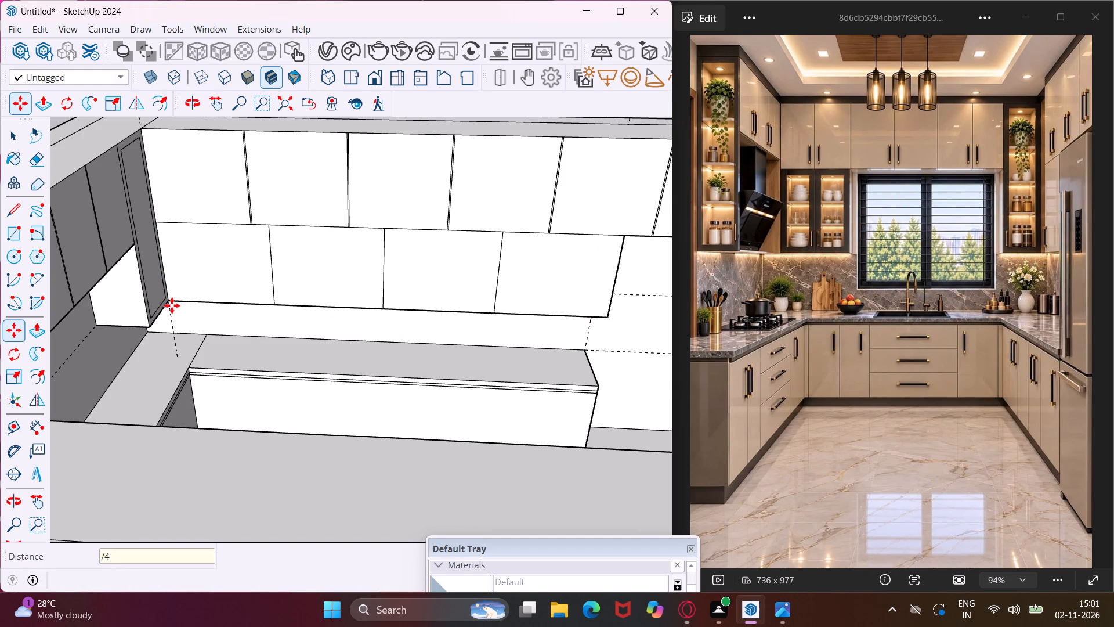
key("Escape")
key("space")
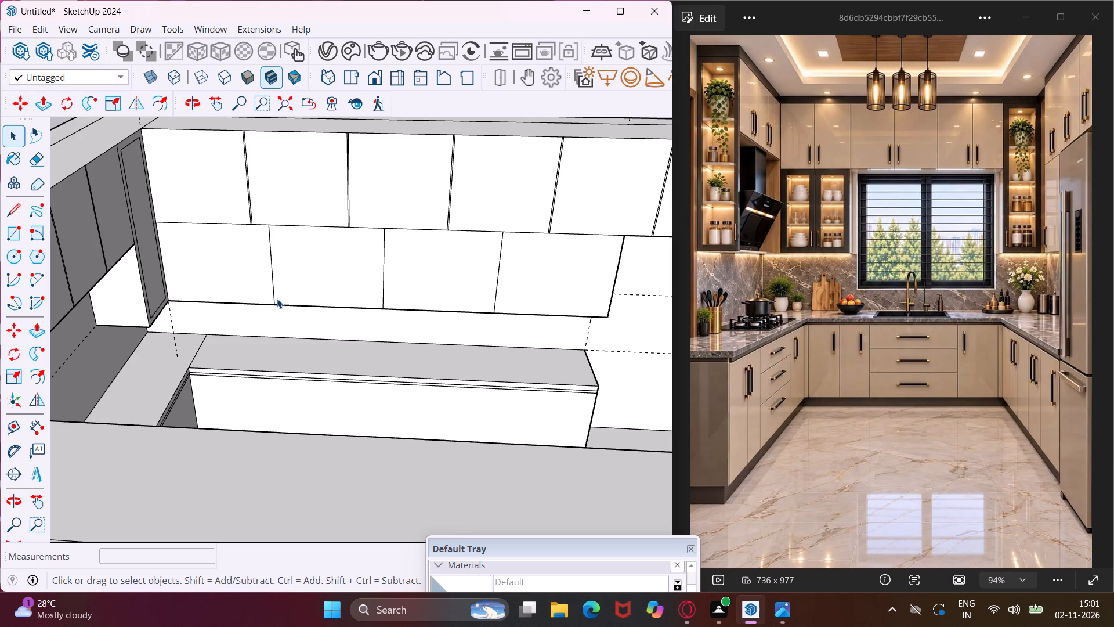
Copy the three vertical door divisions on the right wall's lower overhead cabinet .4" toward its front end to form door gaps.
left_click(273, 295)
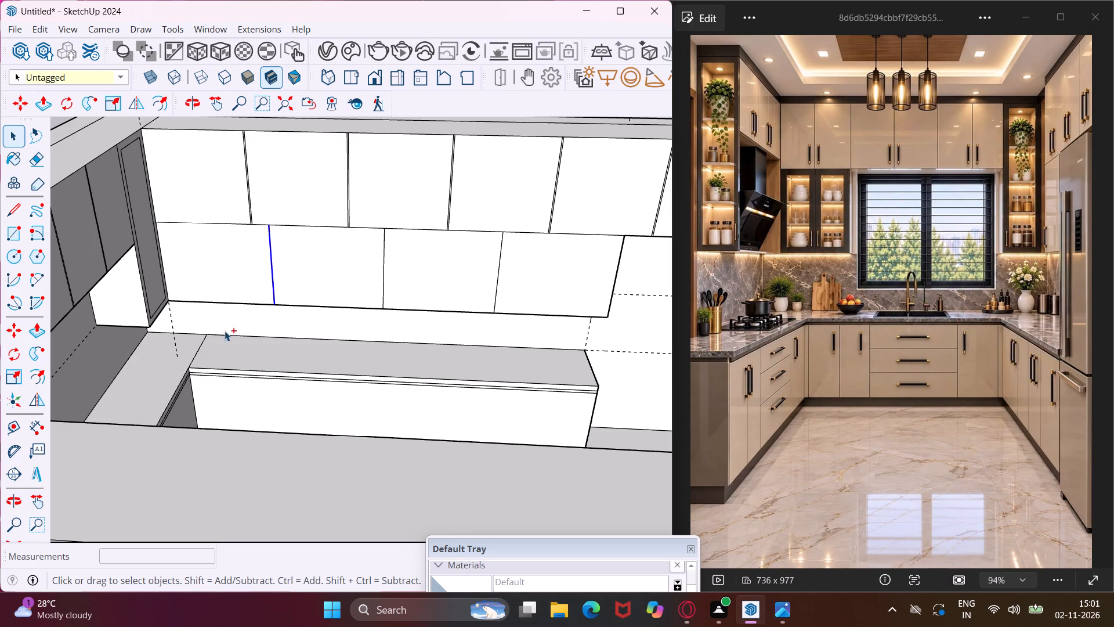
left_click(384, 290, "ctrl")
left_click(497, 291, "ctrl")
key("m")
scroll(488, 322, "up", 4)
left_click(496, 308)
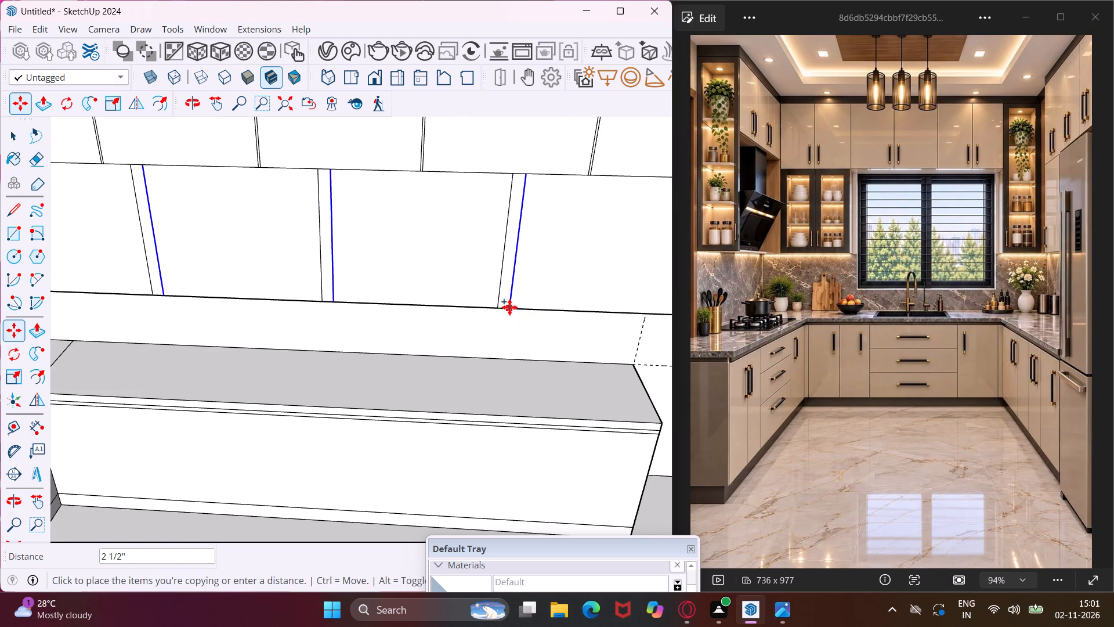
type(".4\"")
key("Return")
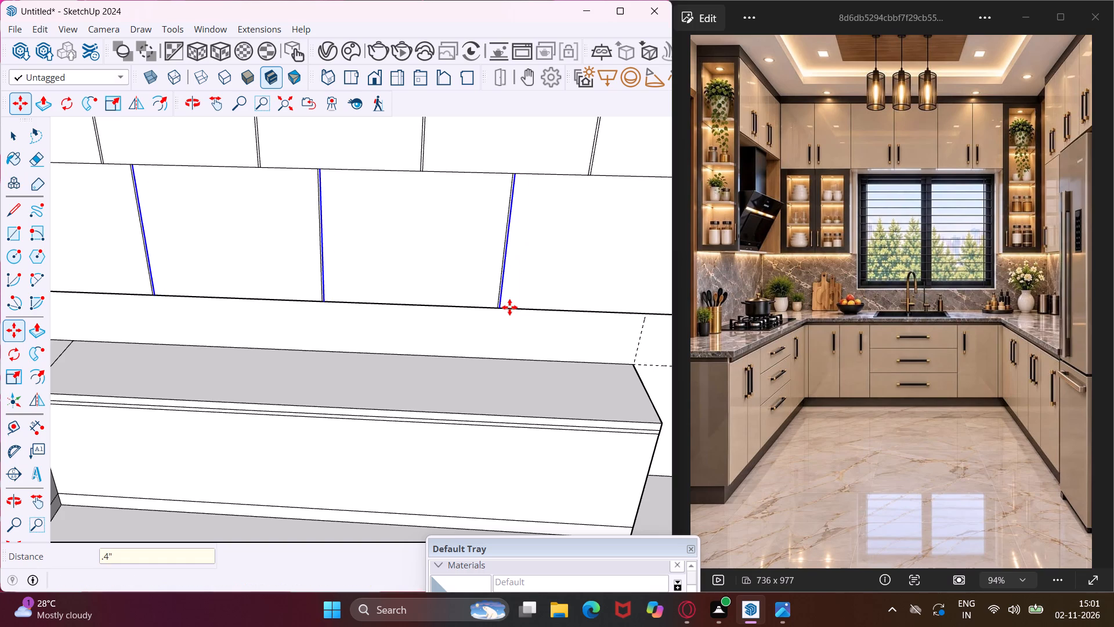
scroll(485, 360, "down", 16)
middle_click_drag(481, 363, 446, 358)
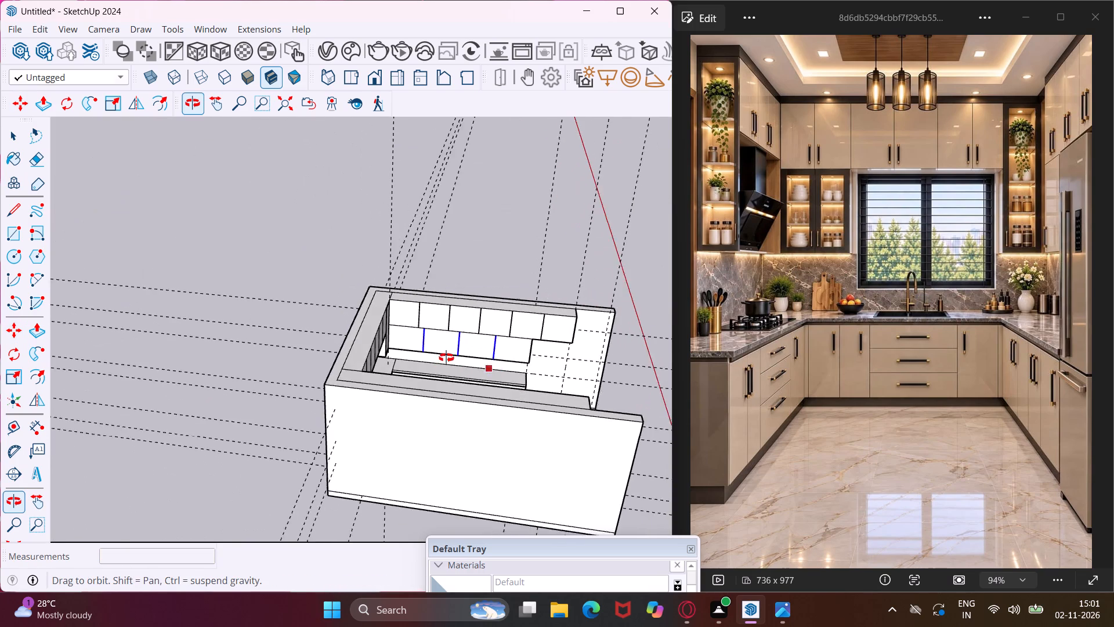
middle_click_drag(446, 358, 118, 312)
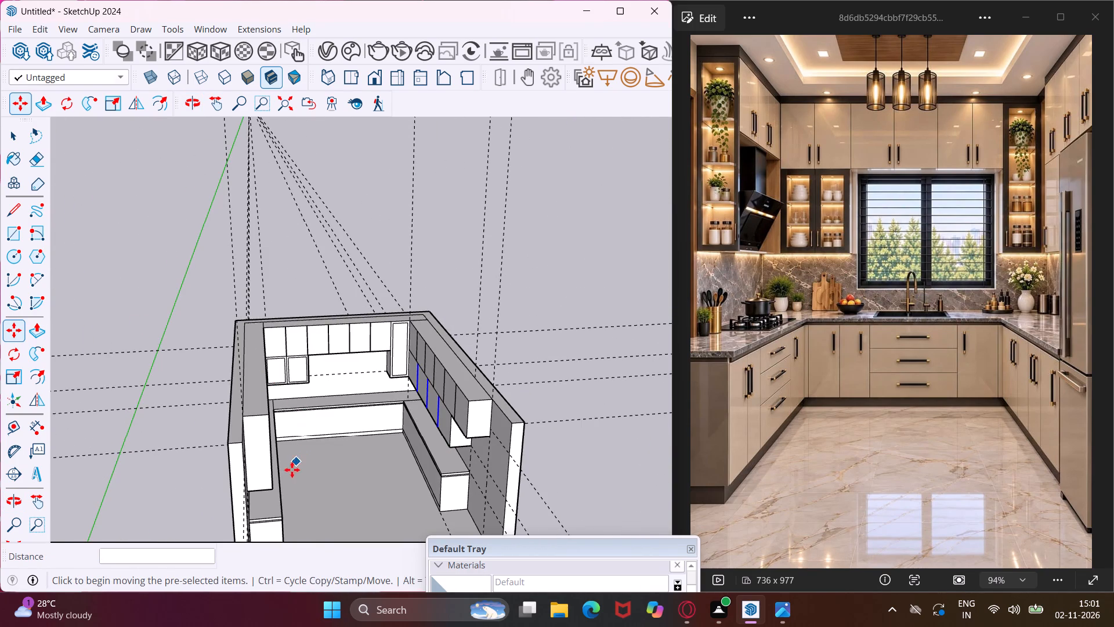
middle_click_drag(292, 470, 293, 410)
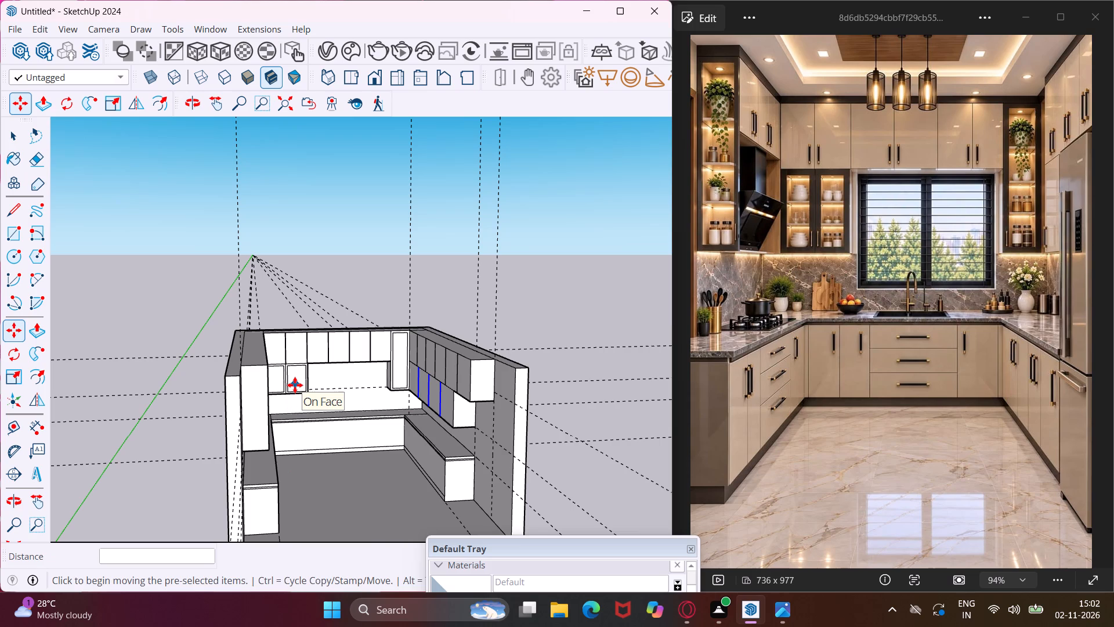
key("Escape")
key("space")
Push the two framed door panels of the back wall's lower overhead cabinet 1' 4" inward with Push/Pull to hollow them out.
scroll(290, 369, "up", 9)
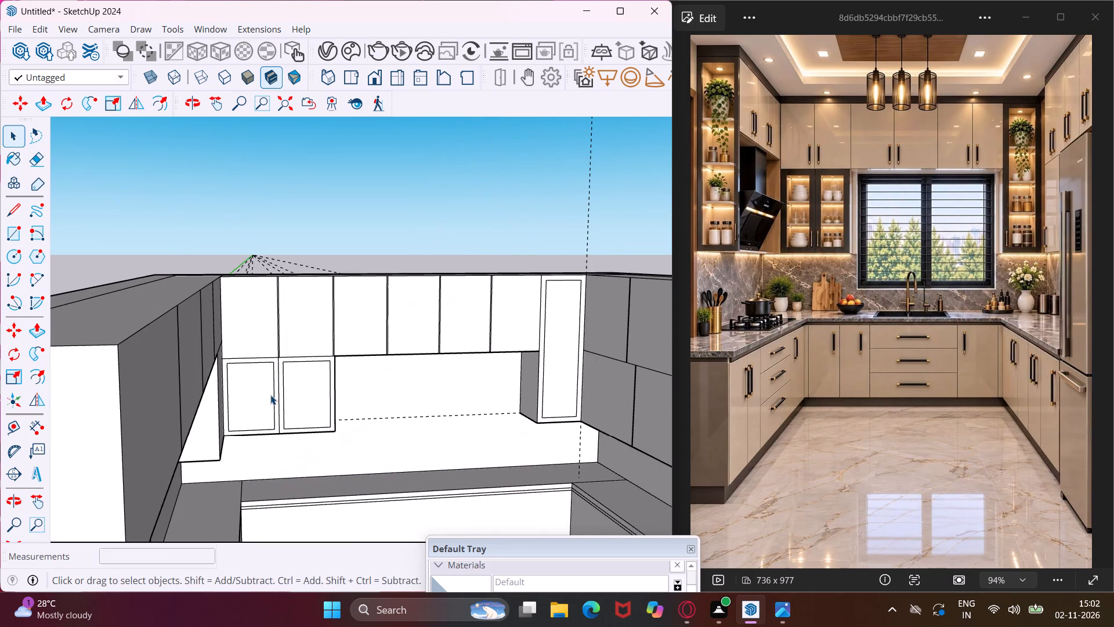
middle_click_drag(266, 395, 245, 392)
scroll(245, 392, "up", 8)
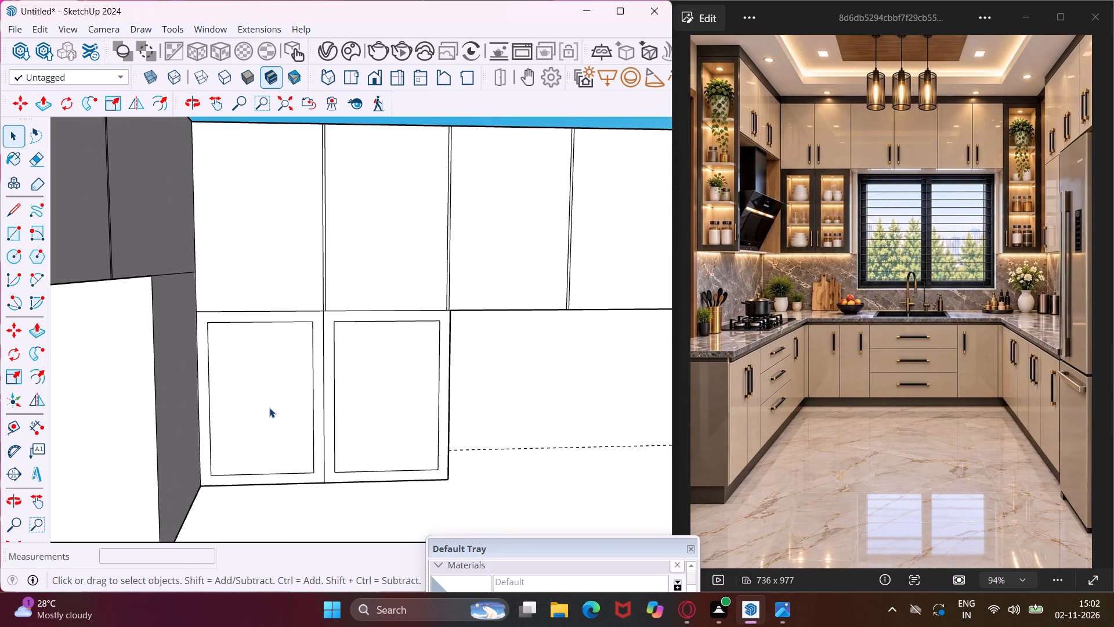
left_click(269, 408)
key("p")
left_click(269, 408)
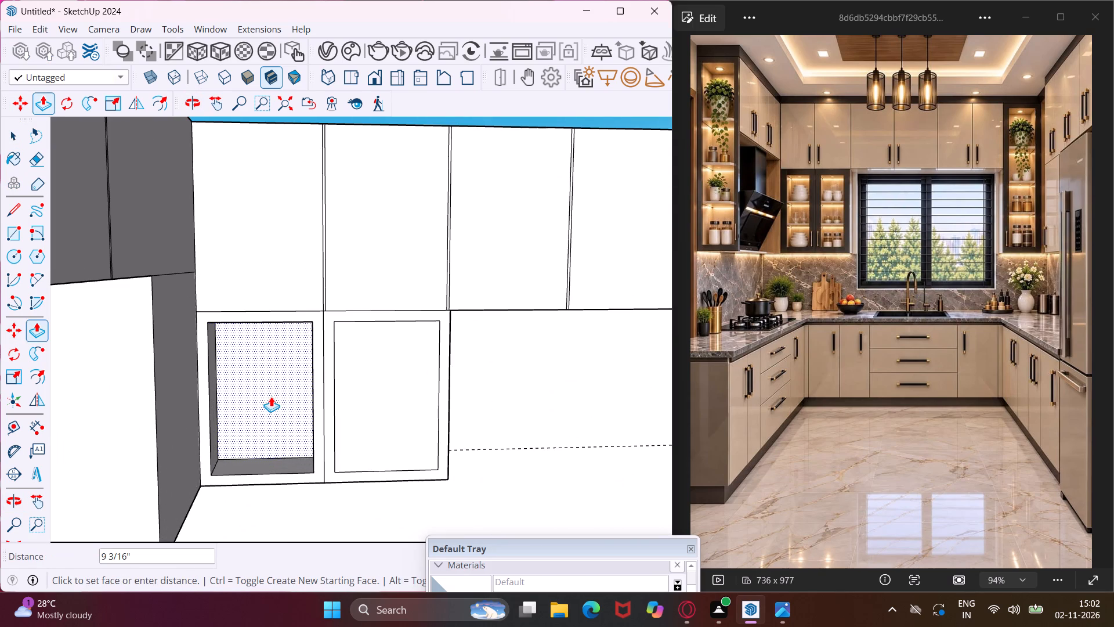
key("1")
type("'4\"")
key("Return")
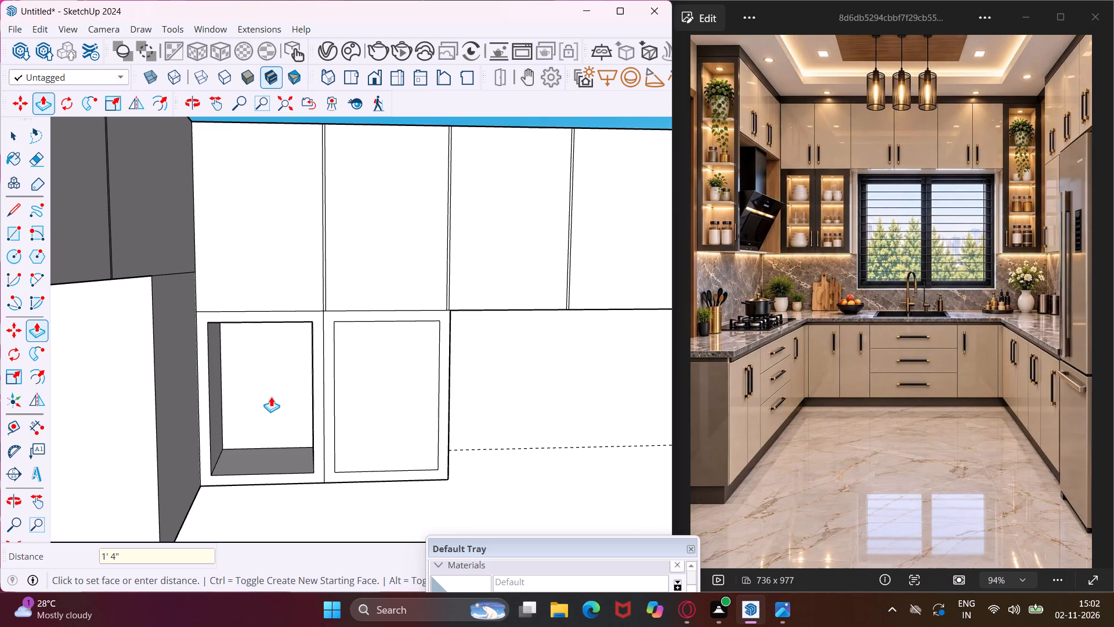
double_click(365, 400)
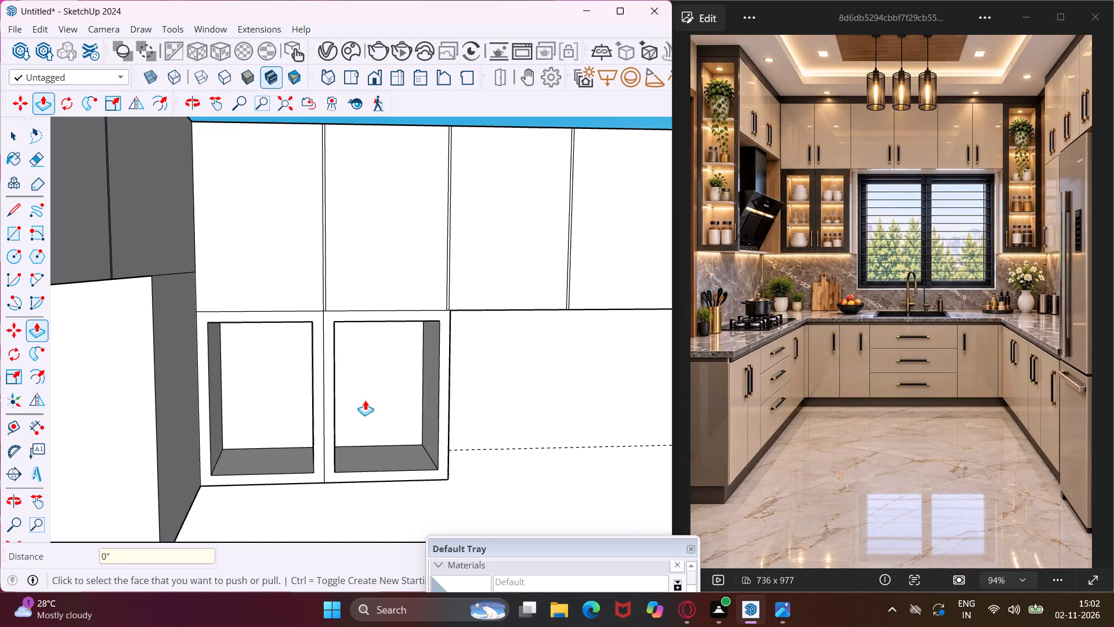
Push the framed panel of the tall cabinet at the back wall's other corner inward by the same 1' 4" to hollow it out.
scroll(212, 357, "down", 5)
scroll(35, 356, "down", 5)
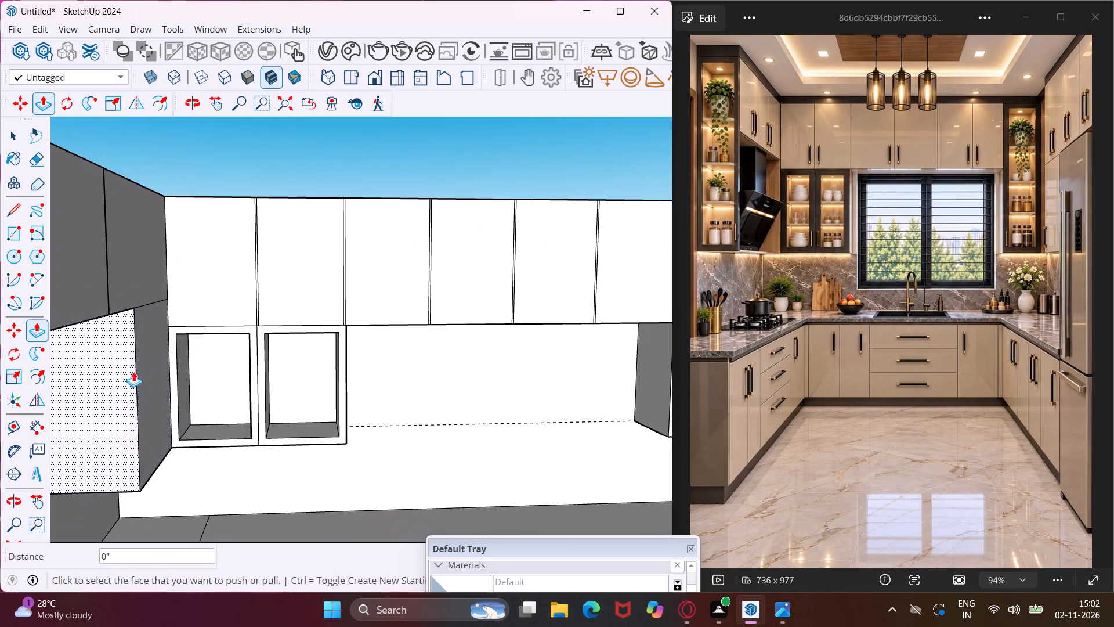
scroll(150, 340, "down", 5)
scroll(512, 305, "up", 3)
double_click(522, 308)
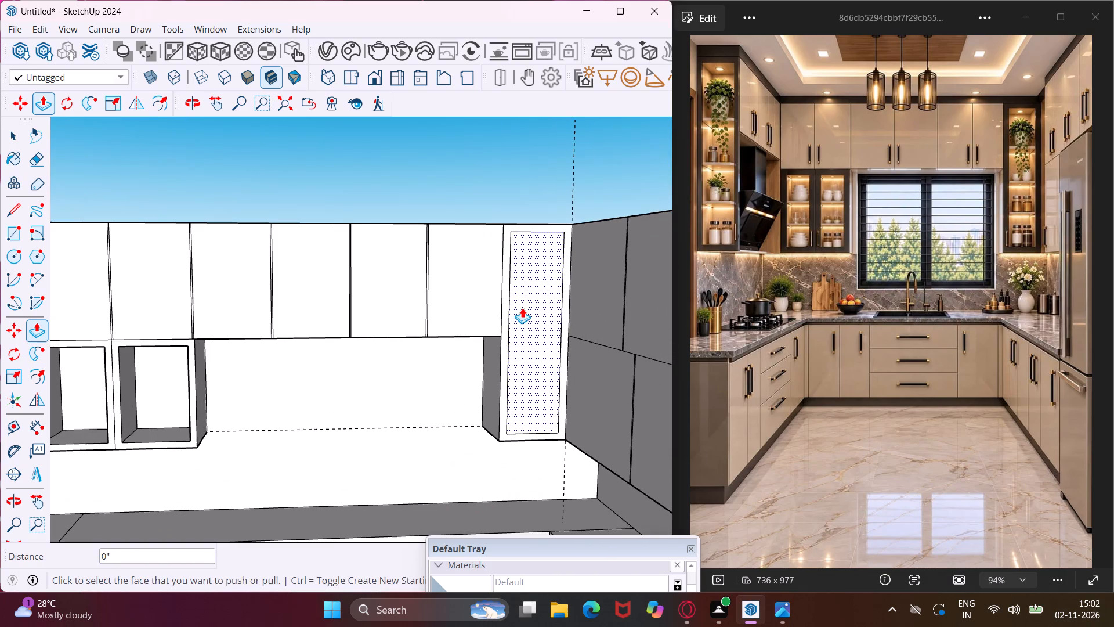
scroll(353, 311, "down", 10)
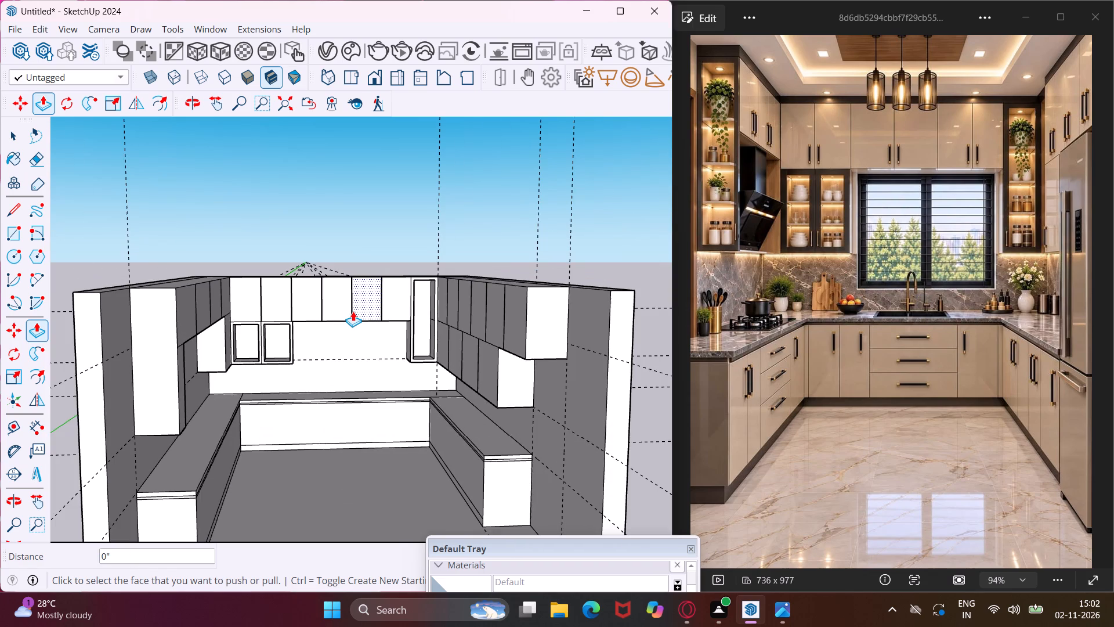
key("Escape")
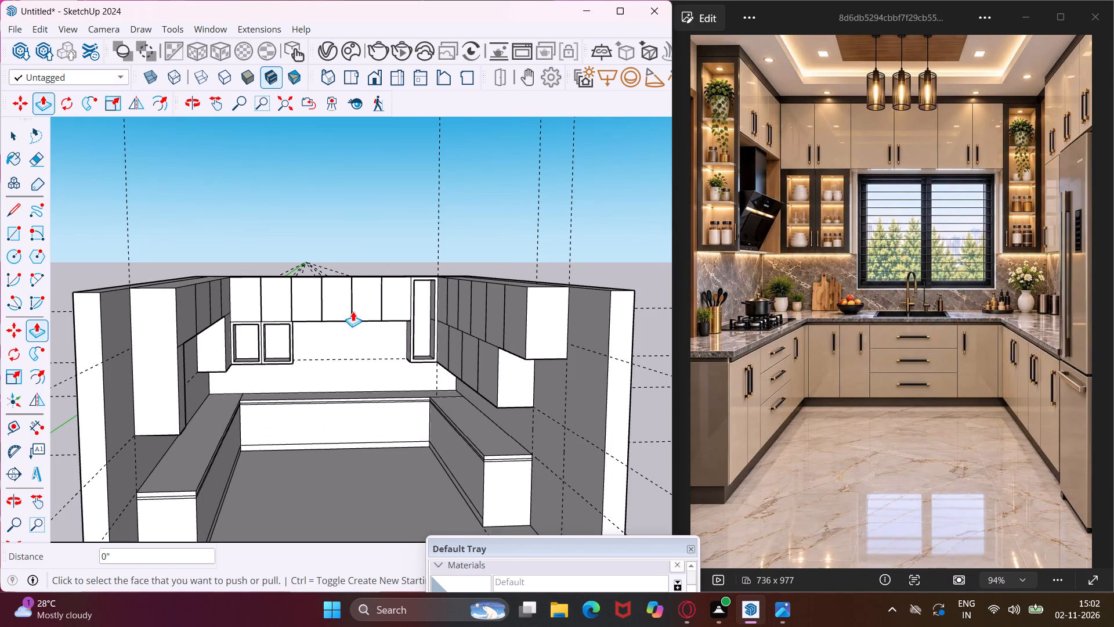
key("space")
Extend the end face of the left wall's lower corner cabinet about 5' 4" toward the front with Push/Pull, to the upper door division.
scroll(235, 321, "down", 1)
scroll(235, 312, "up", 9)
middle_click_drag(223, 324, 132, 322)
scroll(182, 336, "up", 7)
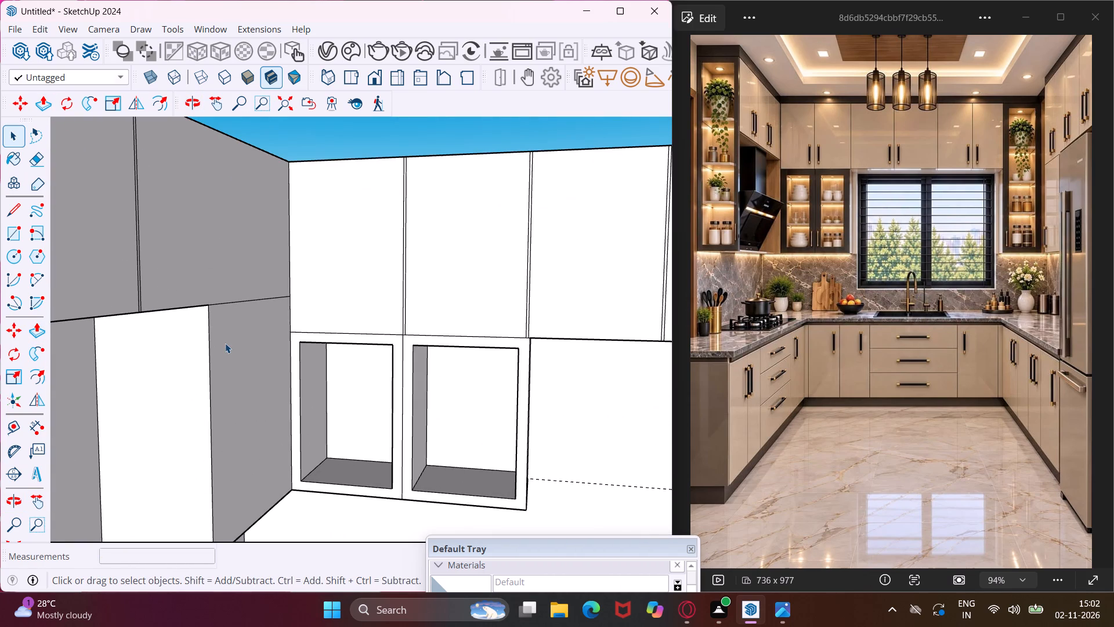
scroll(231, 344, "down", 4)
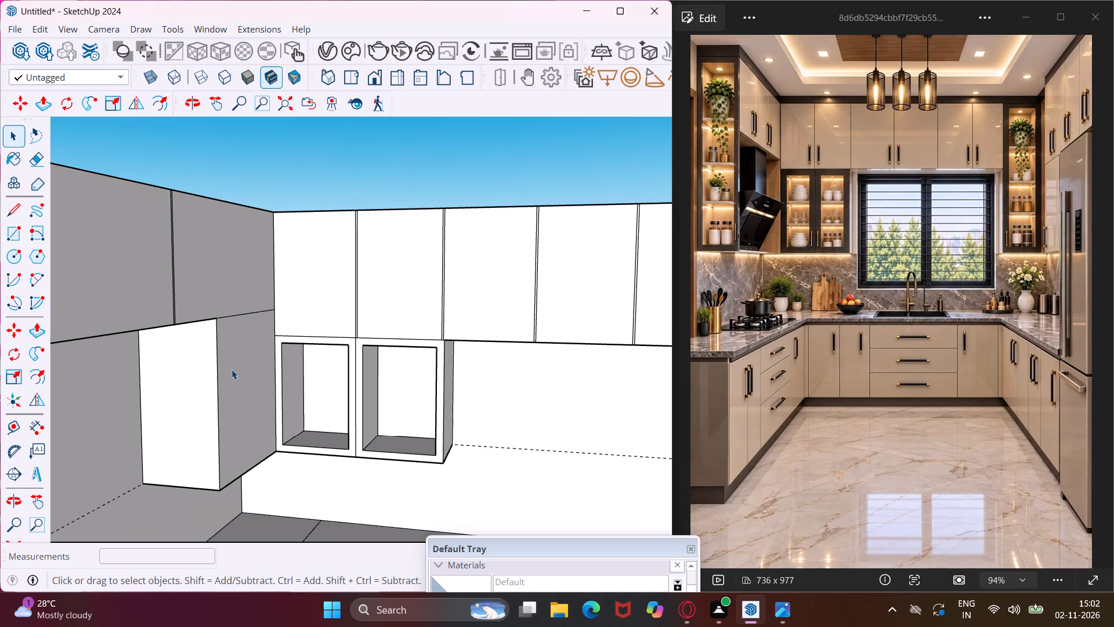
scroll(272, 329, "down", 11)
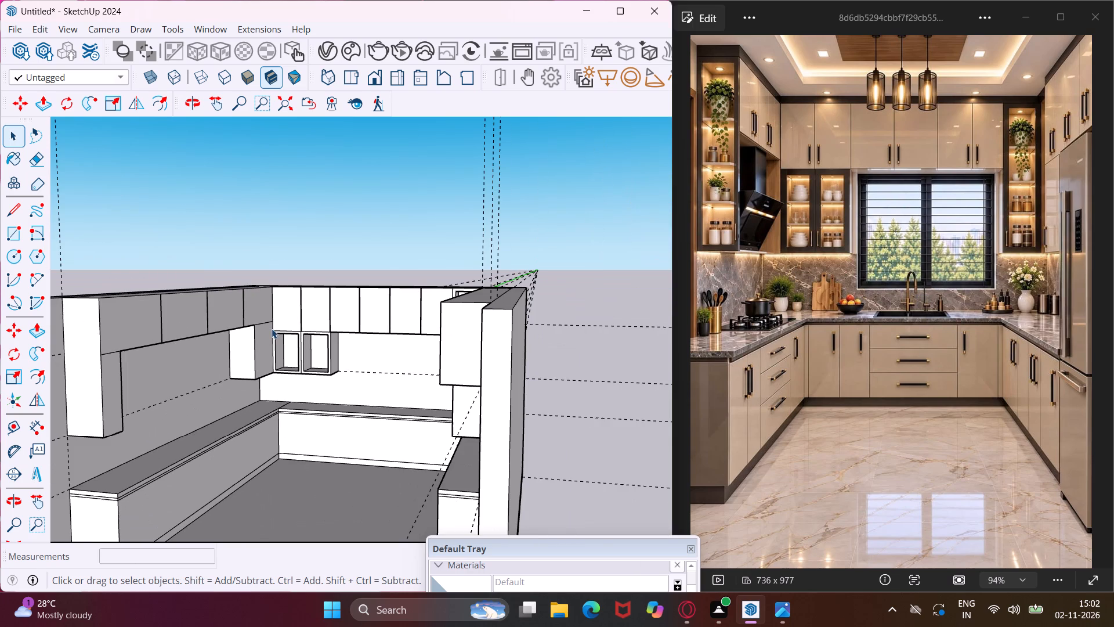
scroll(248, 356, "up", 2)
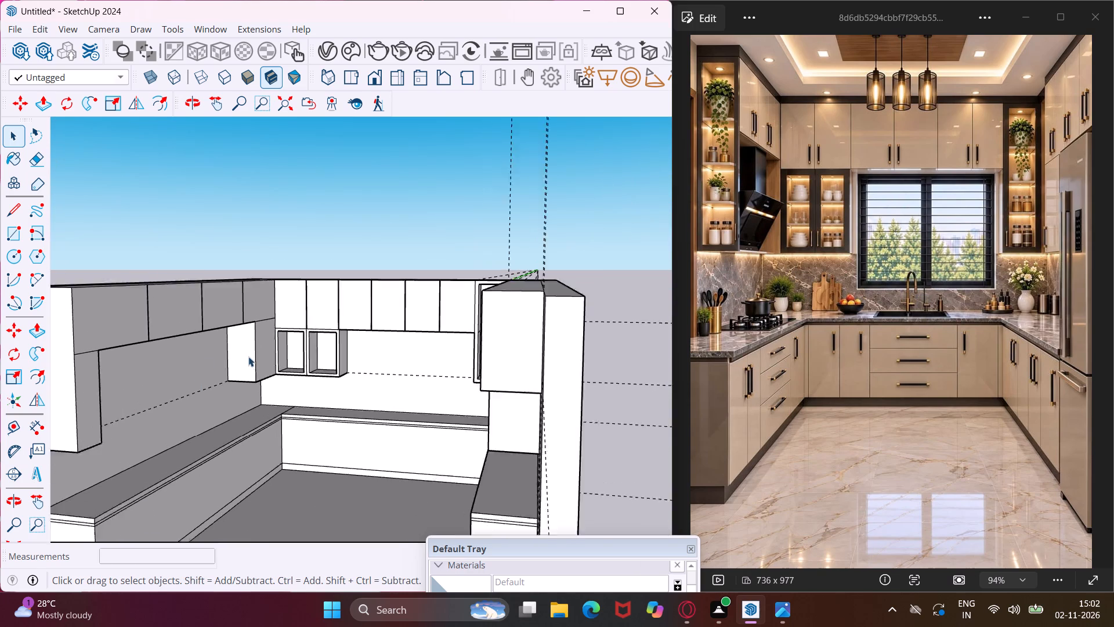
scroll(248, 356, "up", 2)
left_click(248, 355)
key("p")
left_click(248, 355)
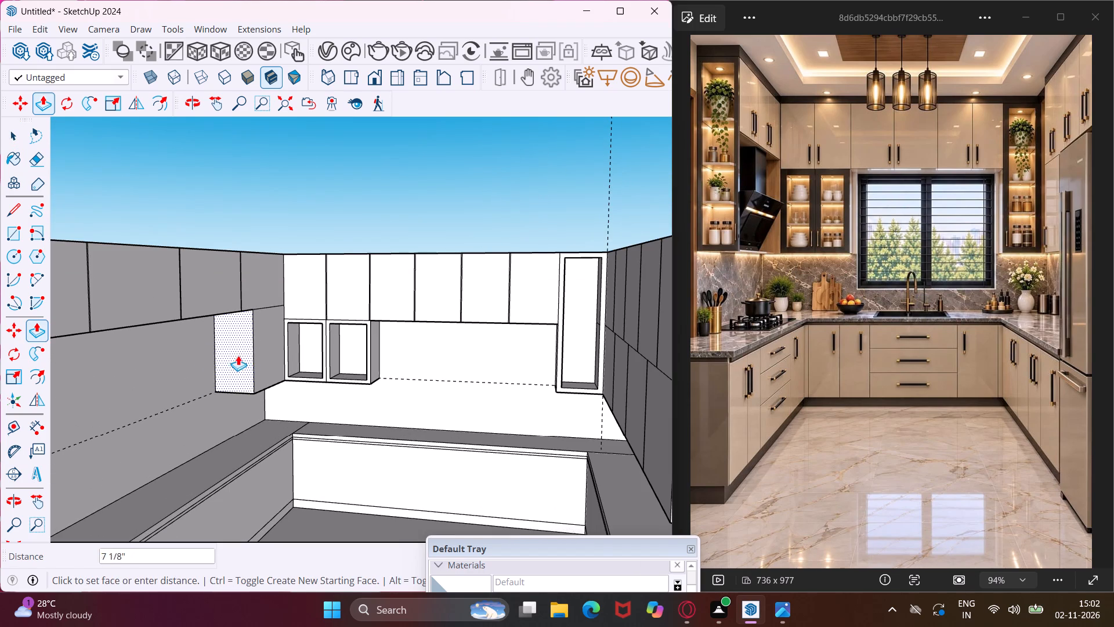
scroll(212, 362, "down", 5)
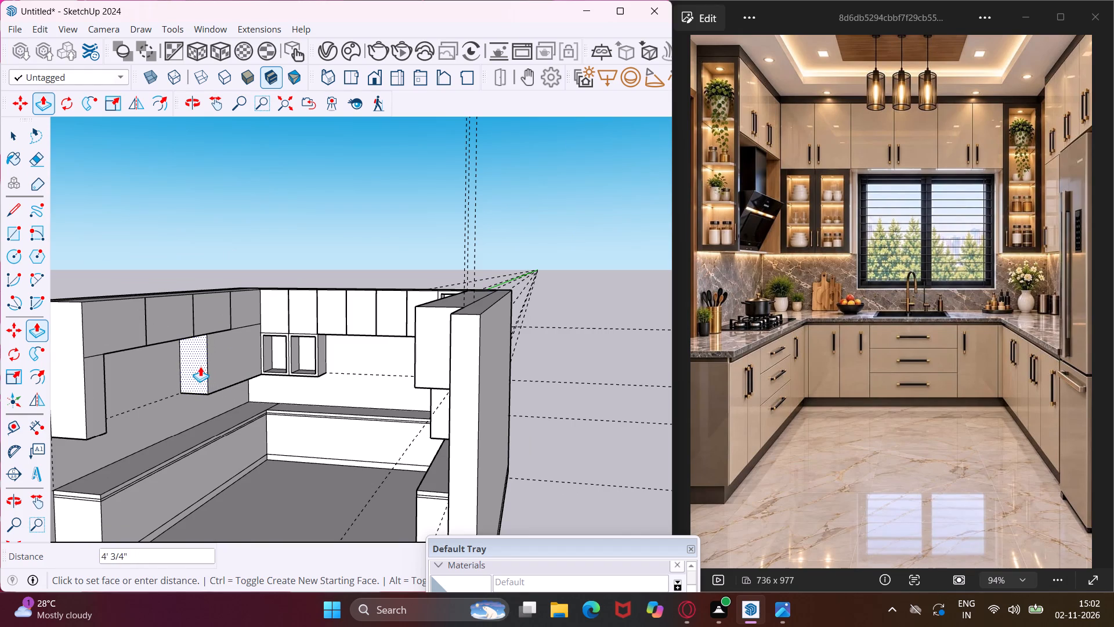
left_click(194, 330)
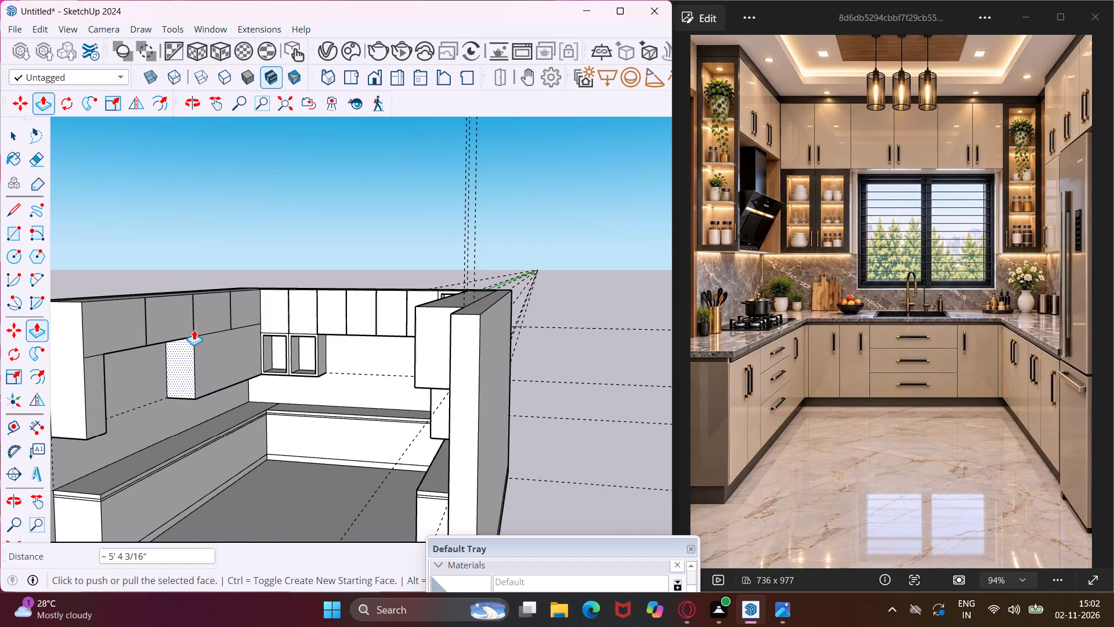
key("Escape")
key("space")
Draw two vertical 3' lines down the left wall's lower corner cabinet, continuing both edges of the upper door gap nearest the back corner.
scroll(227, 344, "up", 5)
middle_click_drag(227, 344, 191, 356)
scroll(219, 320, "up", 4)
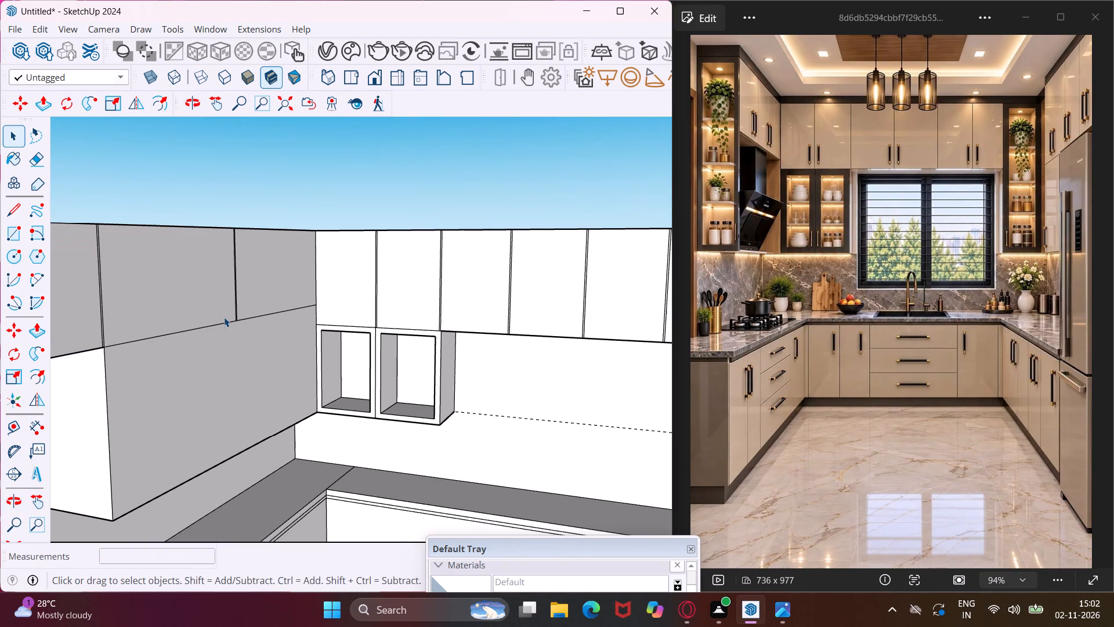
left_click(8, 215)
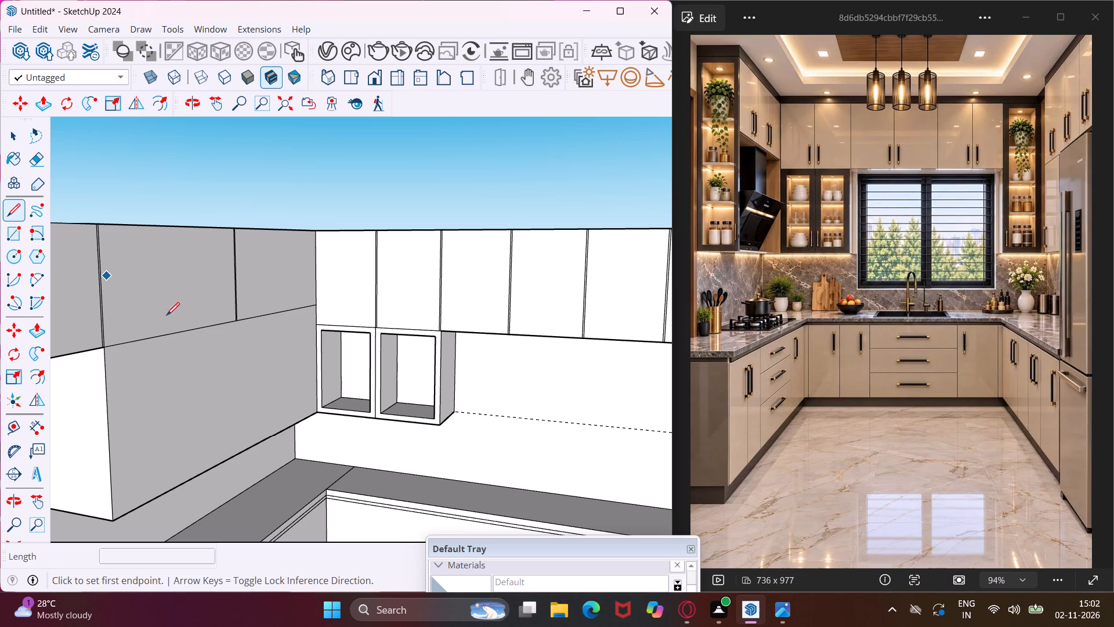
scroll(215, 330, "up", 5)
scroll(276, 330, "up", 6)
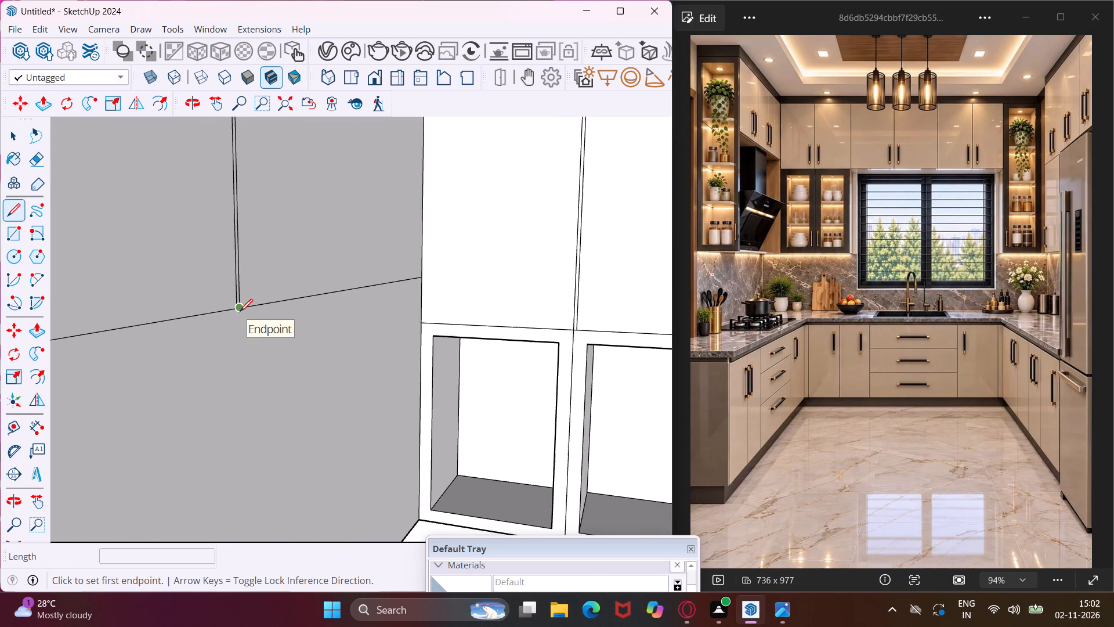
scroll(240, 312, "up", 5)
left_click(233, 310)
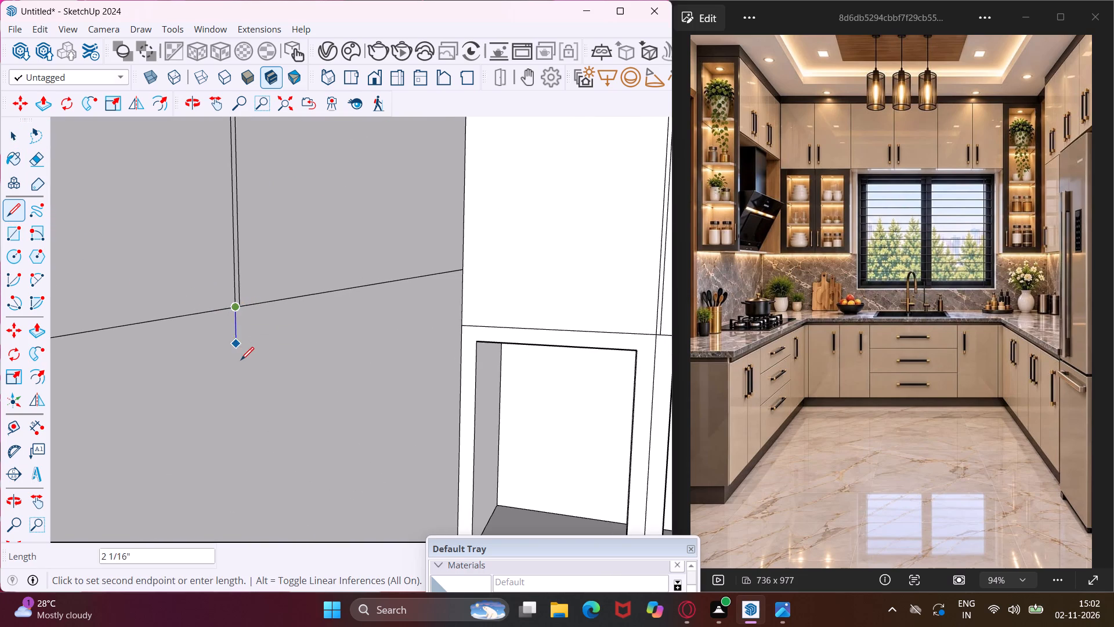
scroll(241, 360, "down", 17)
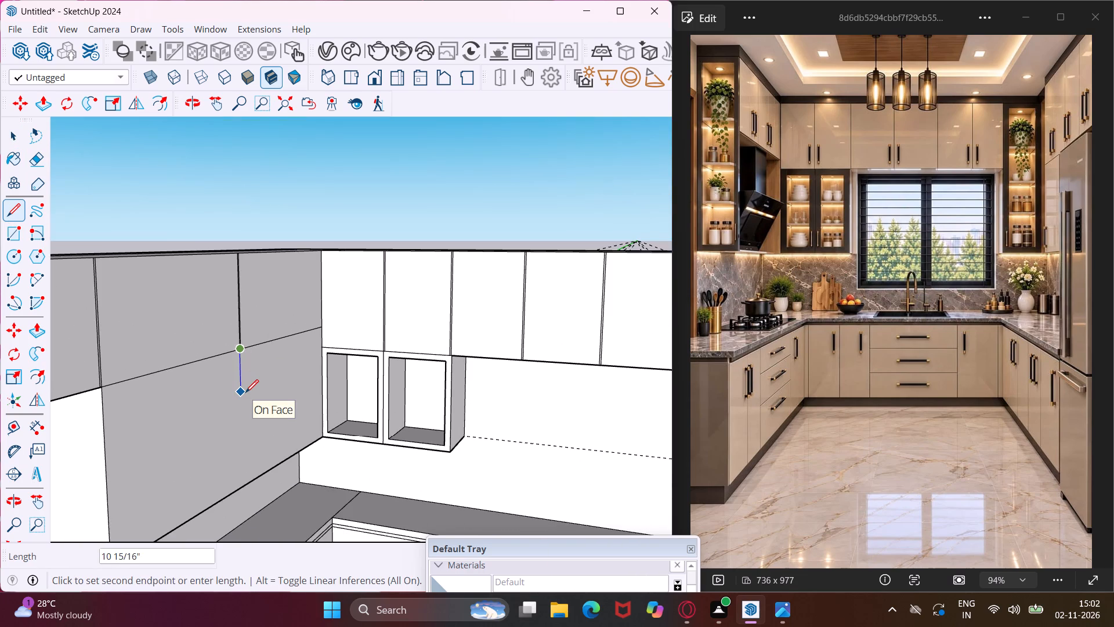
left_click(246, 484)
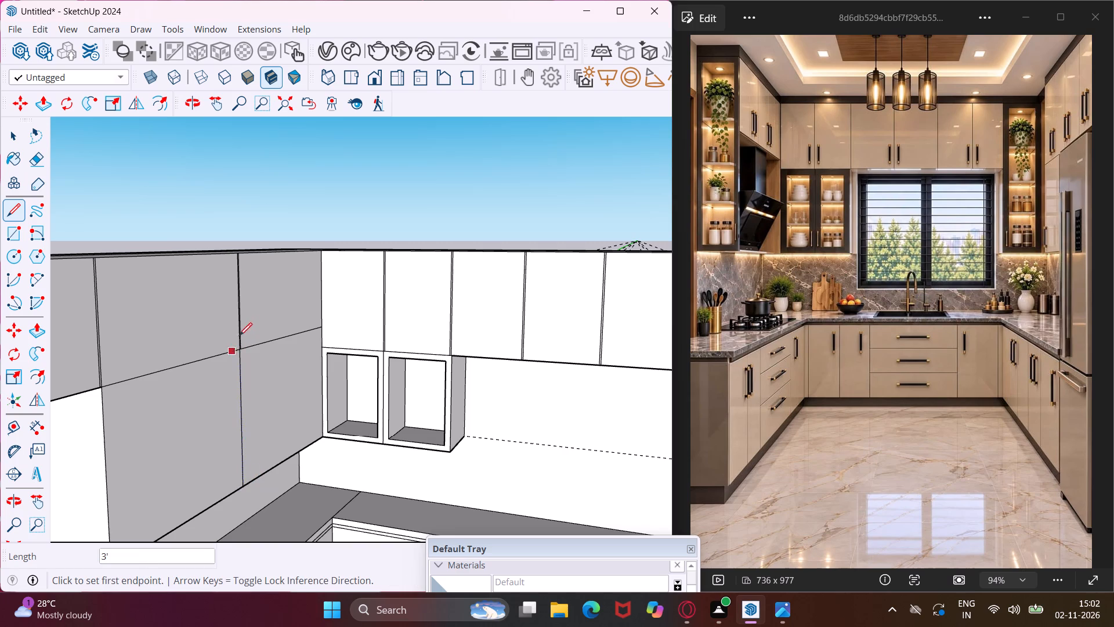
scroll(247, 335, "up", 15)
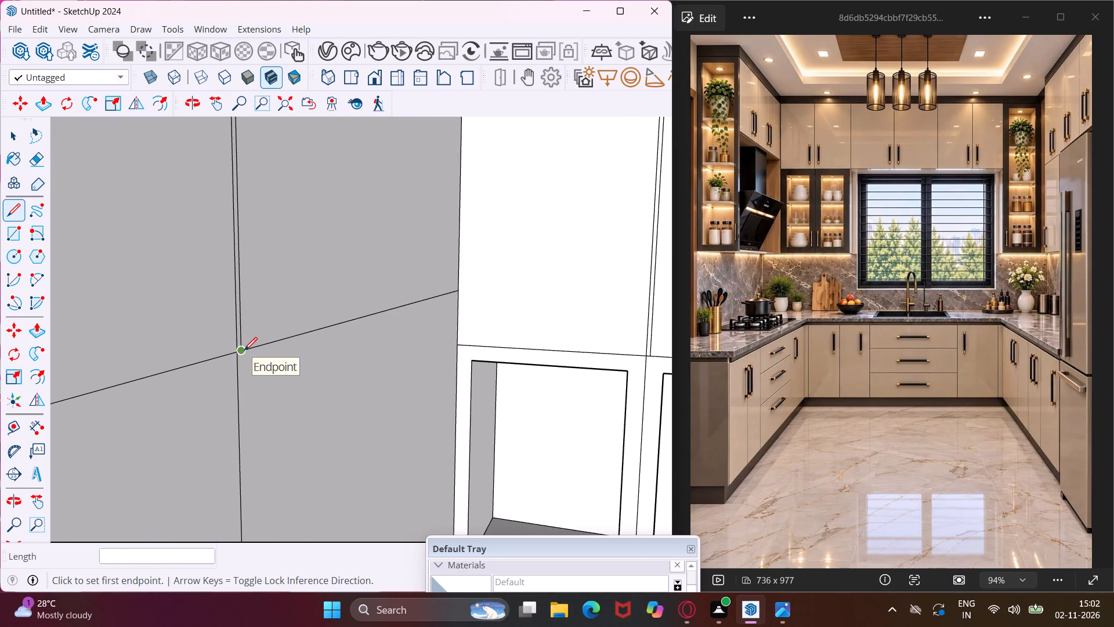
left_click(244, 350)
scroll(247, 392, "down", 19)
scroll(256, 412, "down", 2)
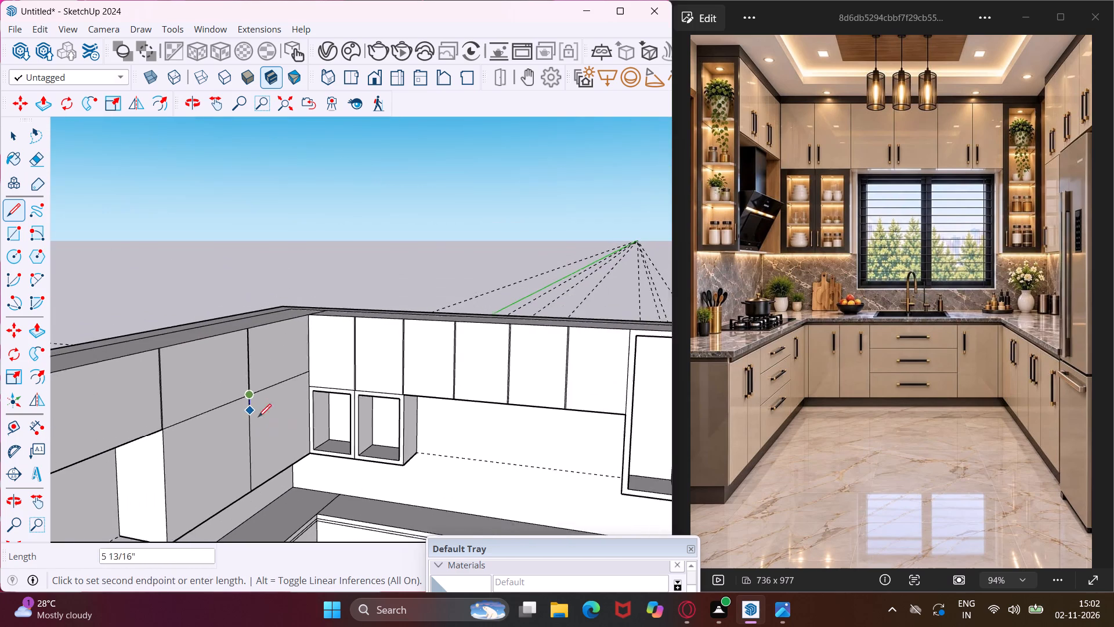
scroll(258, 417, "down", 1)
scroll(259, 475, "up", 9)
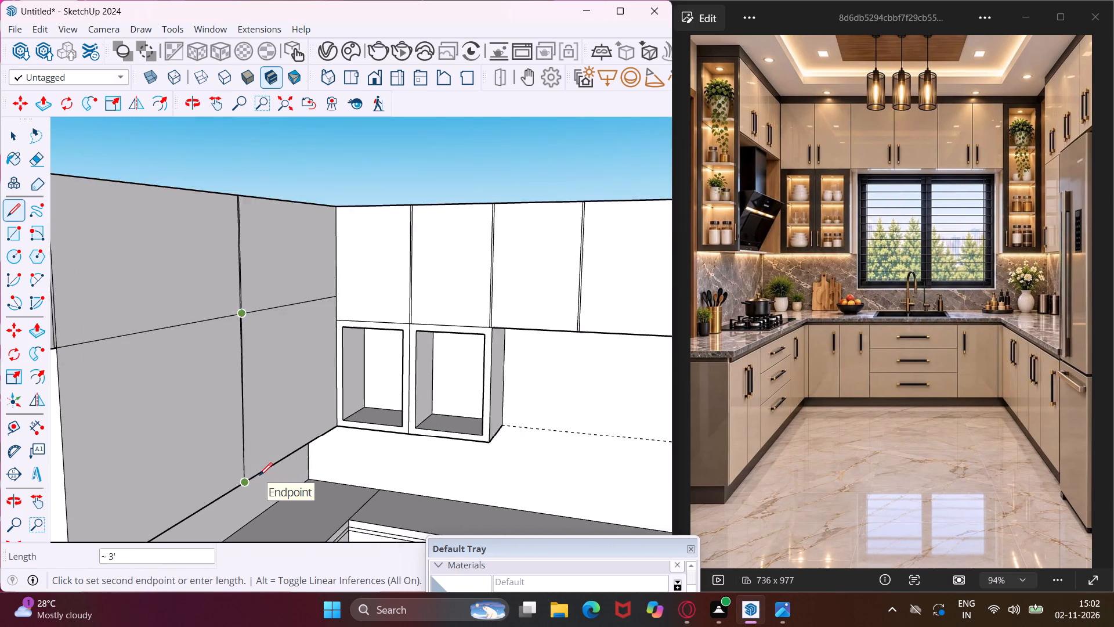
scroll(259, 475, "up", 12)
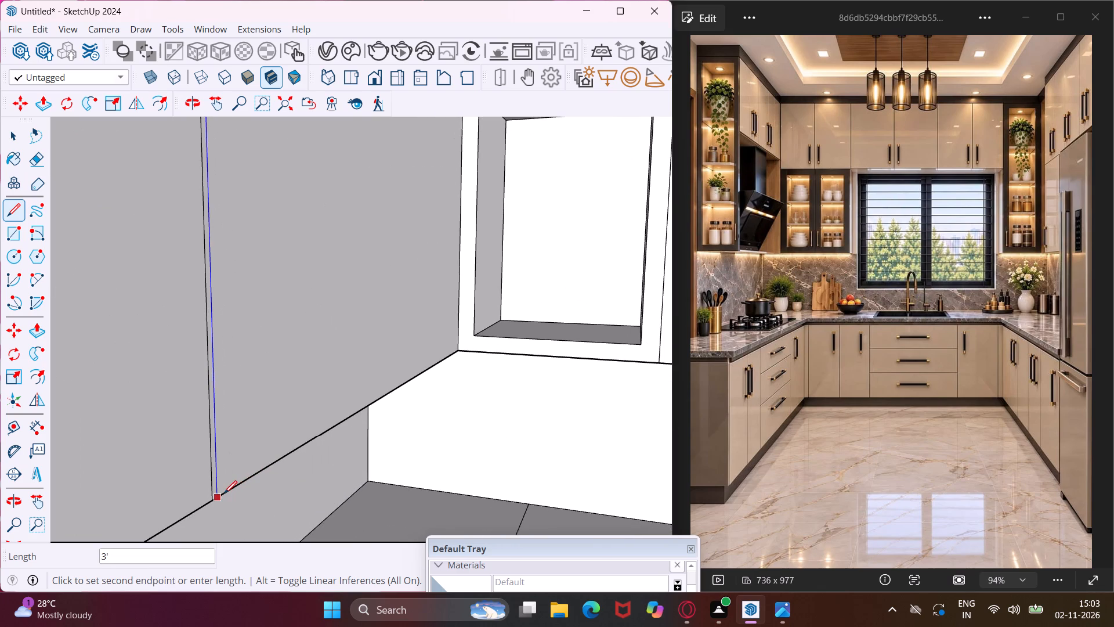
left_click(224, 493)
key("Escape")
key("space")
Offset the front face outline of the tall cabinet at the left wall's front end about 2" inward to form a frame.
scroll(309, 356, "down", 11)
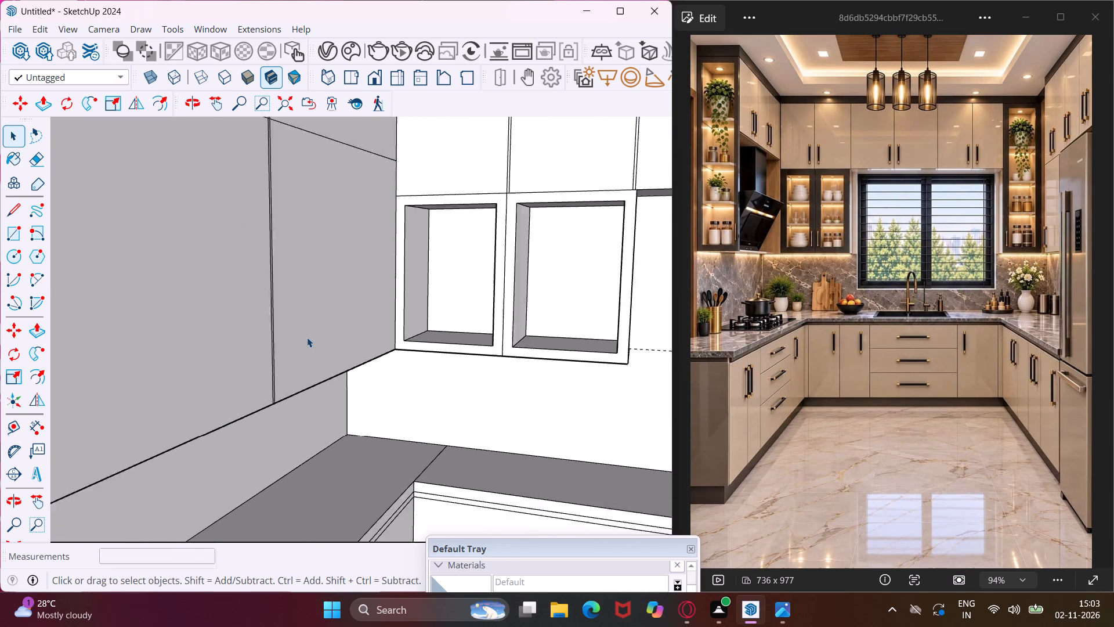
scroll(307, 337, "down", 16)
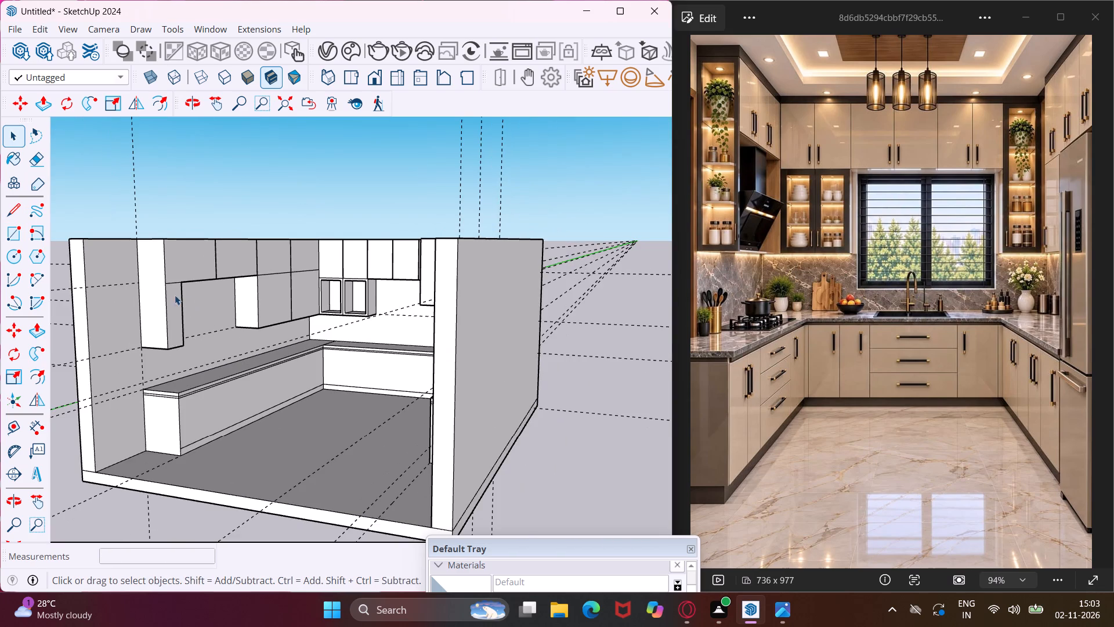
scroll(150, 264, "up", 11)
middle_click_drag(187, 283, 190, 285)
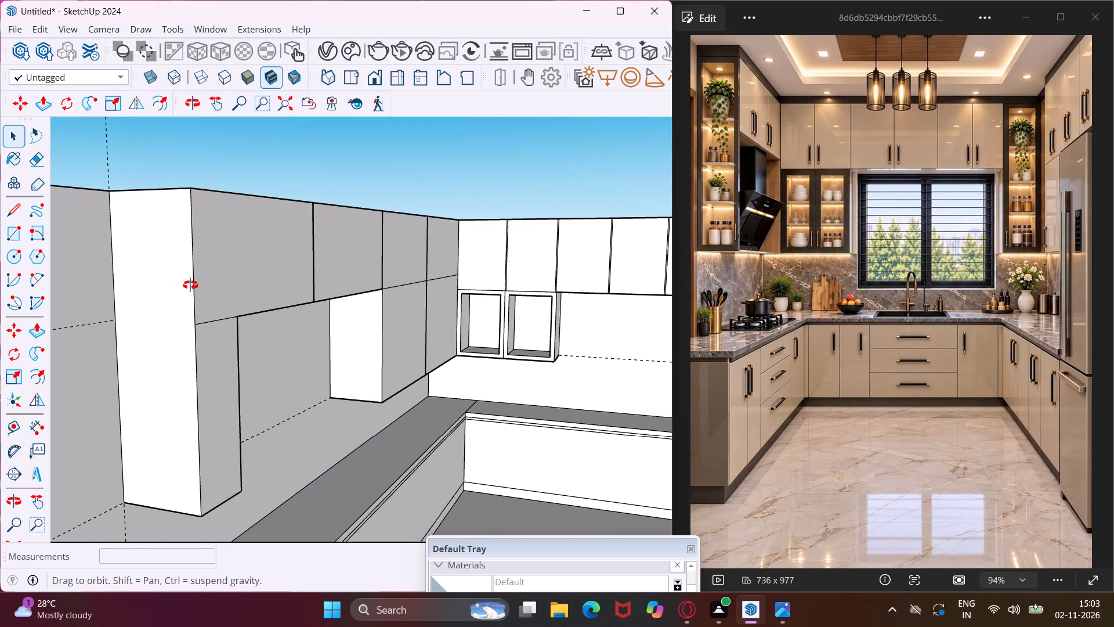
middle_click_drag(190, 285, 238, 291)
scroll(198, 269, "down", 2)
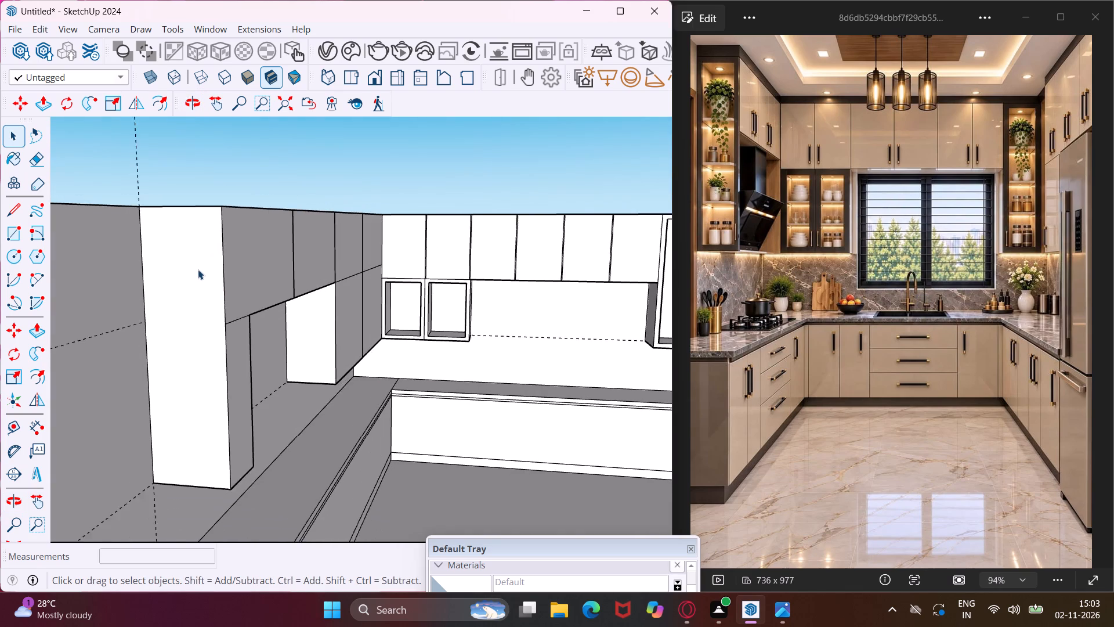
scroll(198, 269, "down", 1)
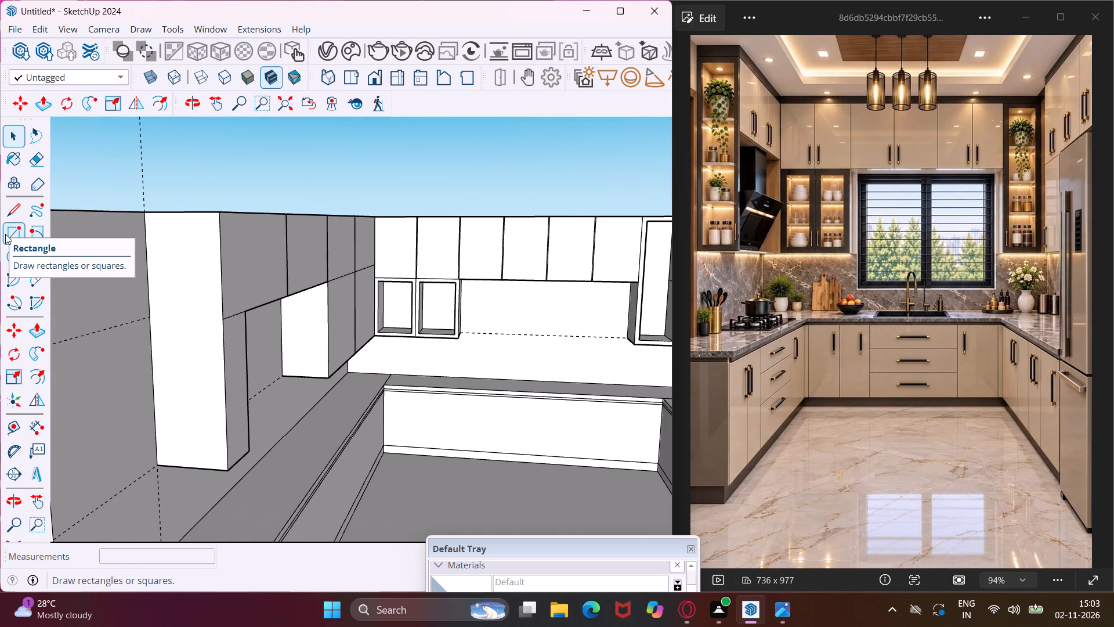
left_click(200, 337)
left_click(31, 382)
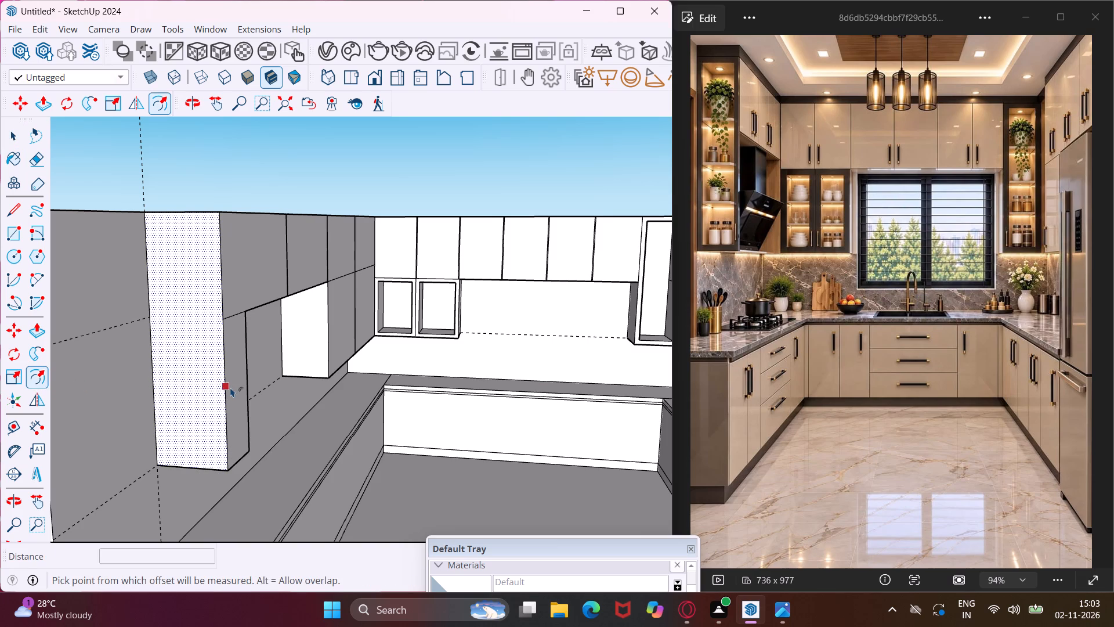
left_click(218, 362)
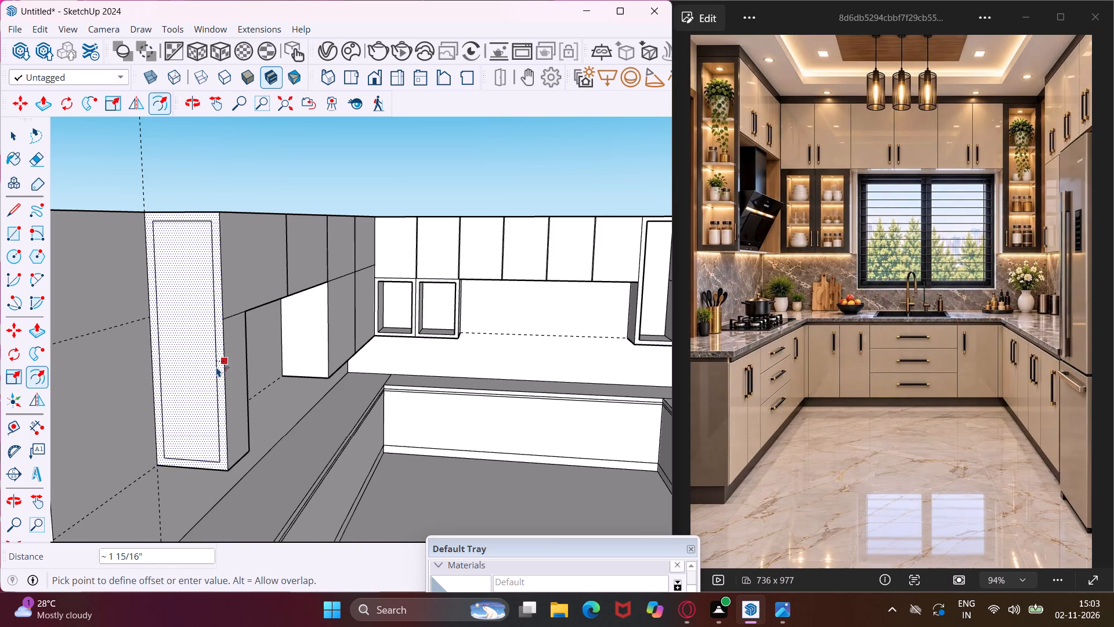
left_click(218, 369)
key("Escape")
key("space")
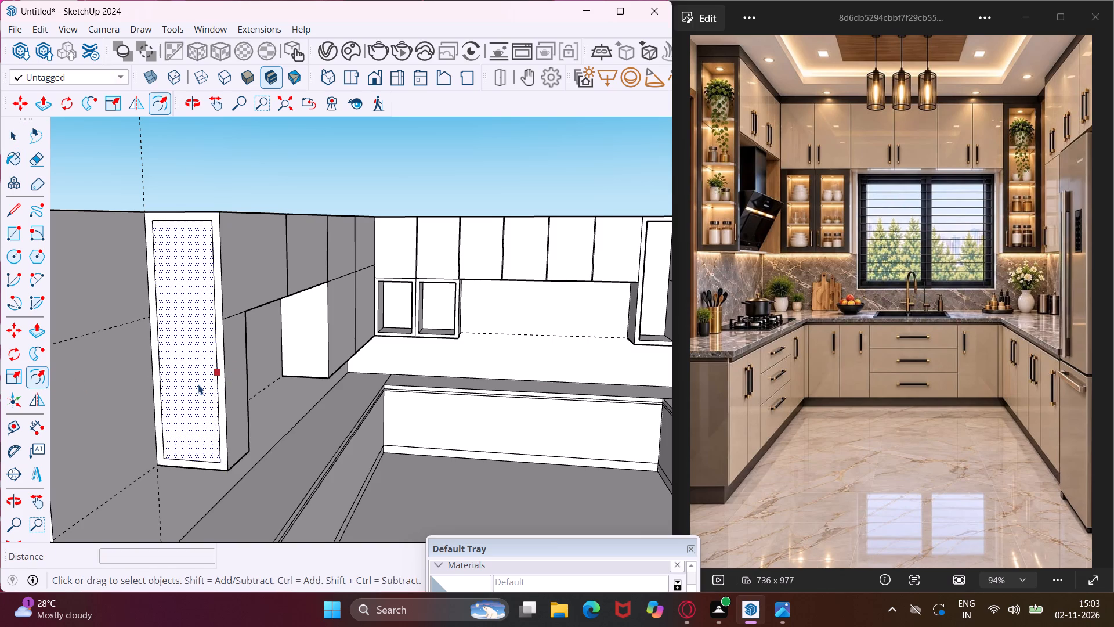
Push the framed panel of the left wall's tall front cabinet about 1' inward with Push/Pull to hollow it out.
left_click(190, 389)
key("p")
left_click(190, 389)
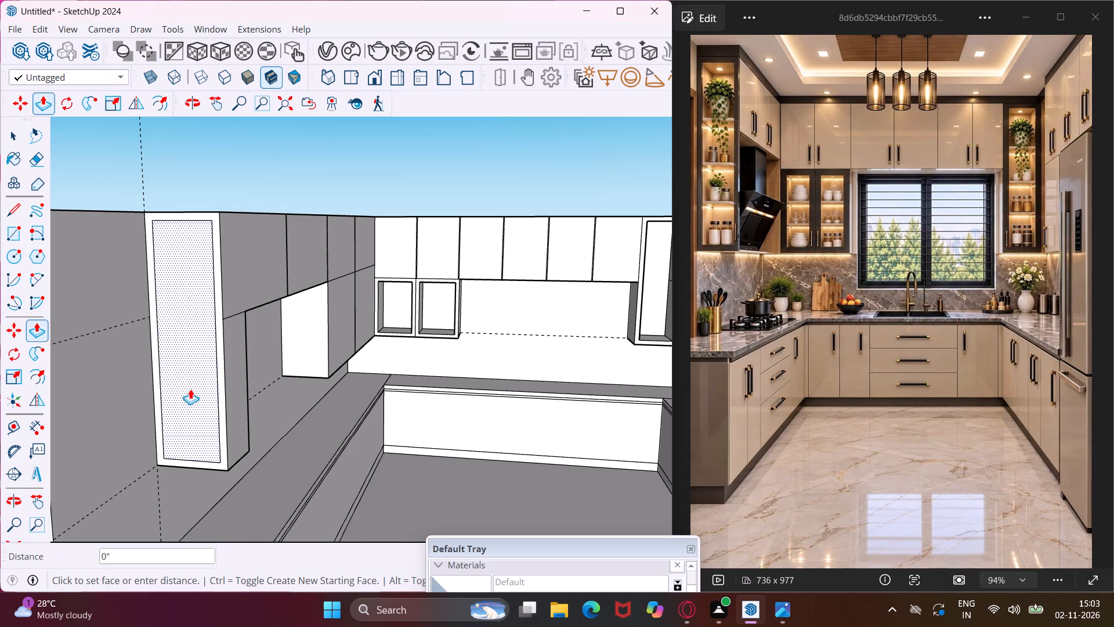
left_click(202, 355)
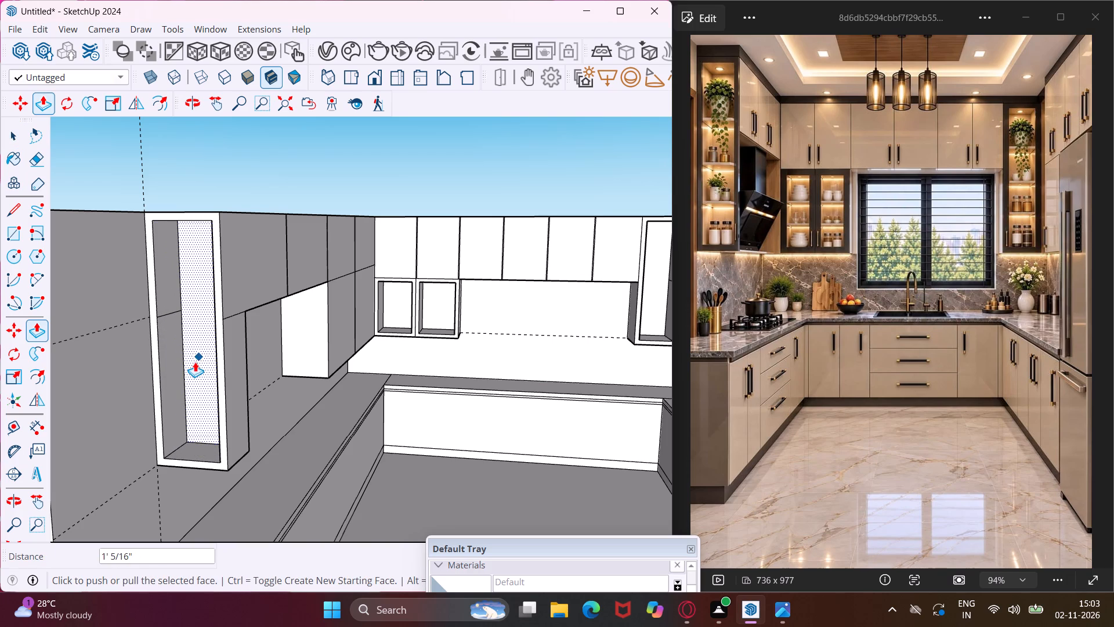
key("Escape")
key("space")
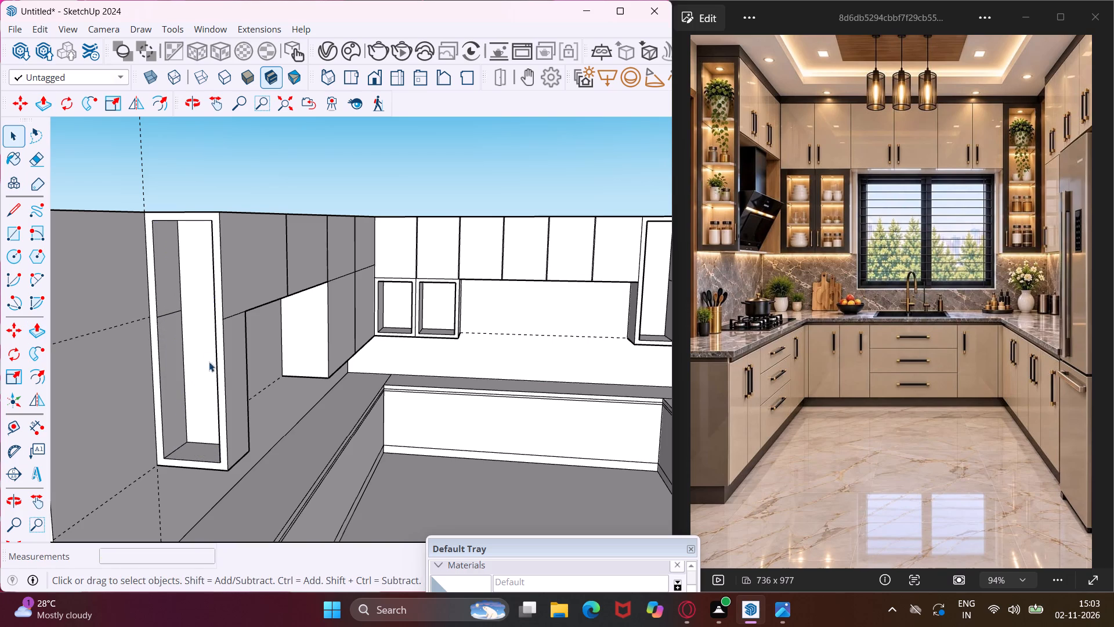
Draw a thin horizontal shelf rectangle about 1' 2" wide across the upper back panel of the left wall's tall front cabinet.
middle_click_drag(213, 361, 252, 361)
scroll(248, 331, "down", 5)
middle_click_drag(248, 331, 259, 330)
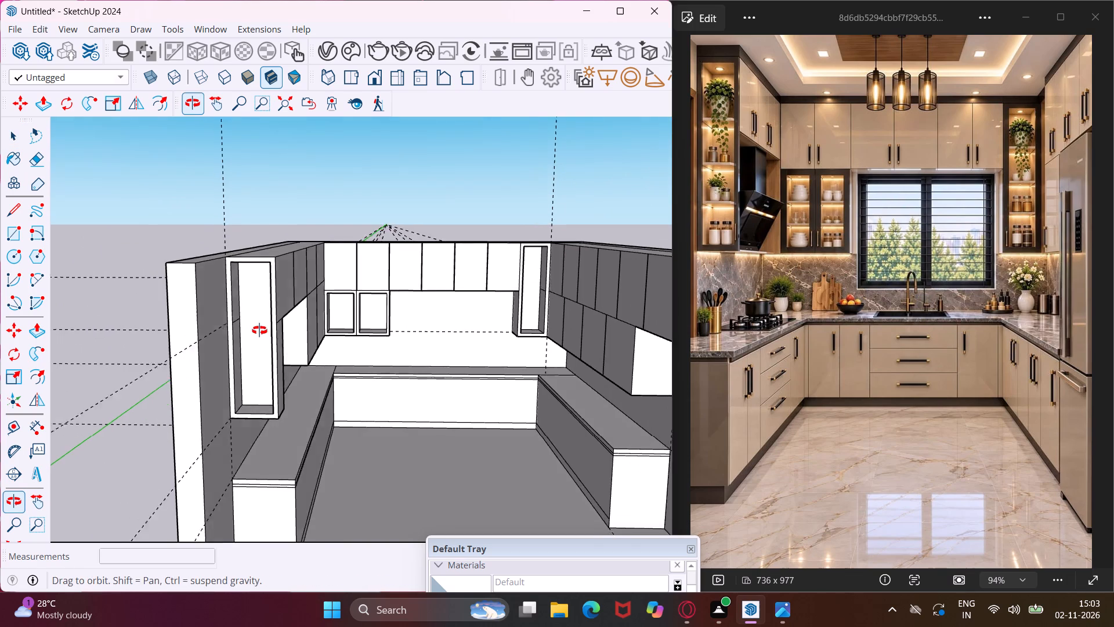
middle_click_drag(259, 330, 278, 330)
scroll(283, 315, "up", 7)
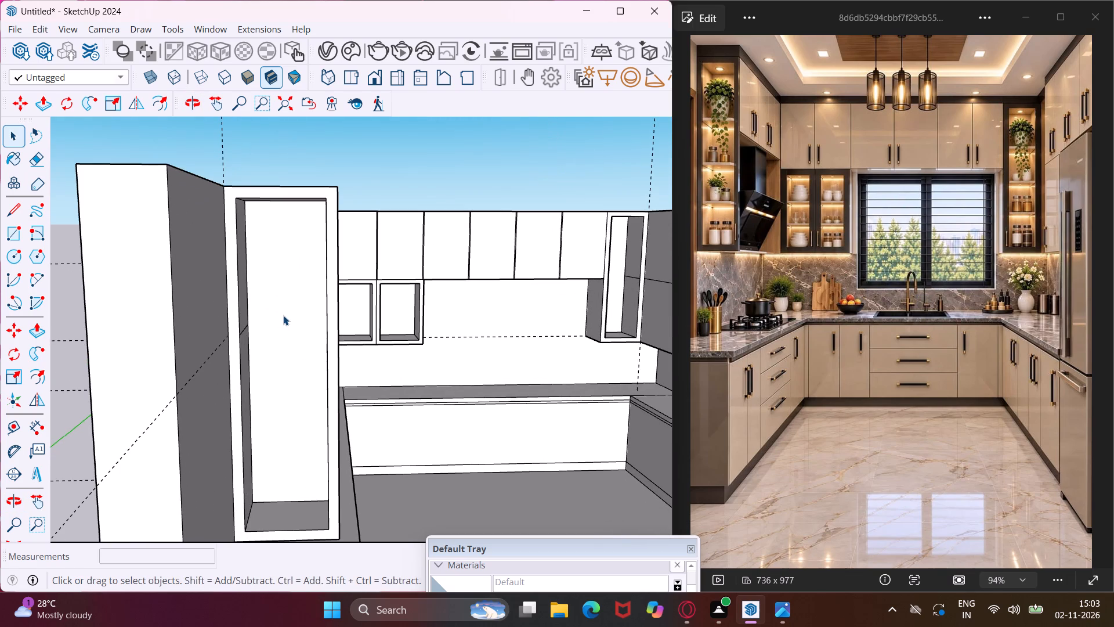
left_click(6, 229)
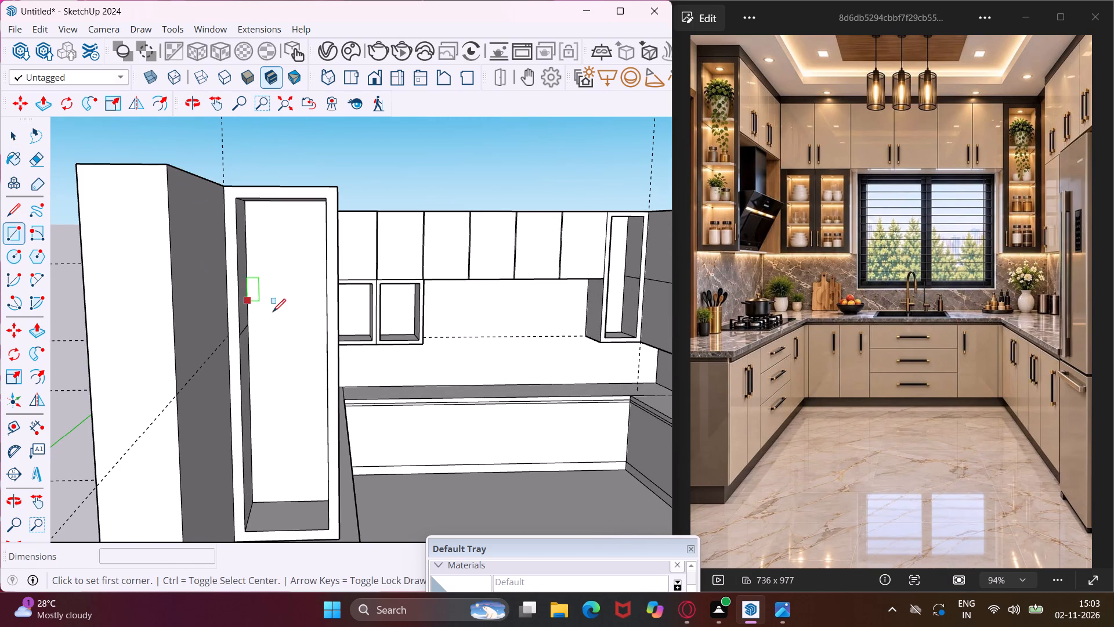
middle_click_drag(278, 312, 294, 308)
scroll(301, 292, "up", 3)
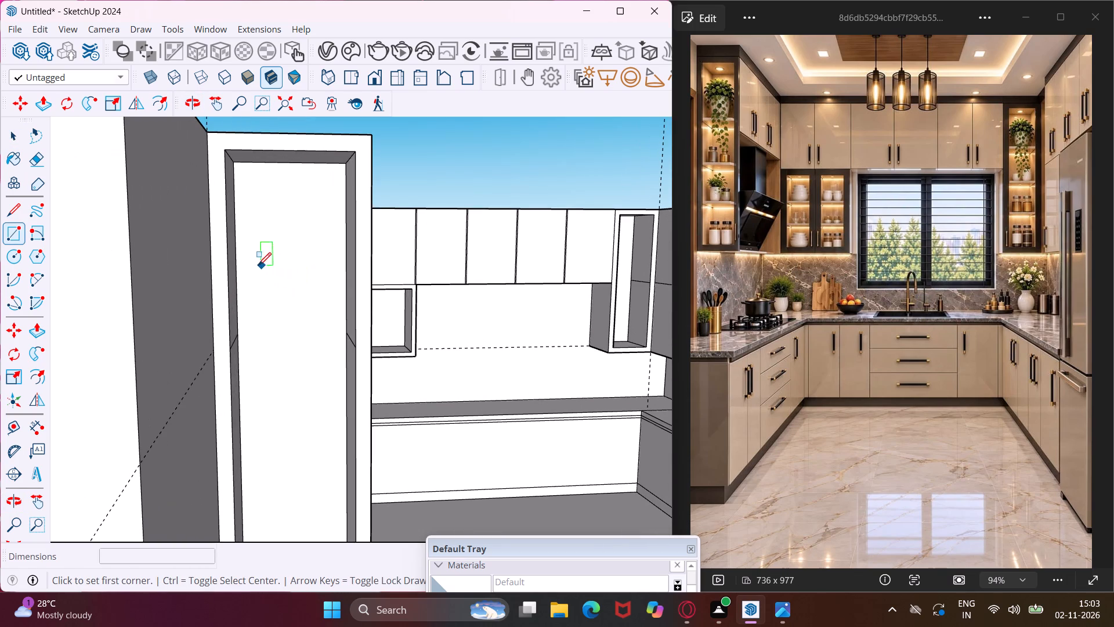
left_click(240, 273)
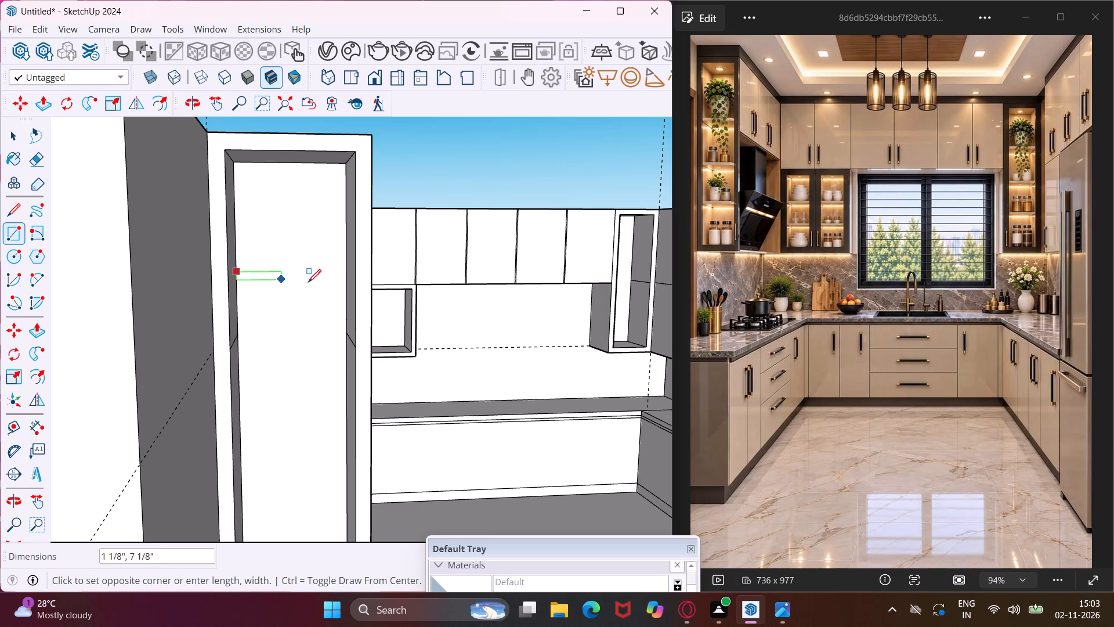
scroll(345, 282, "up", 4)
left_click(345, 282)
scroll(247, 273, "down", 3)
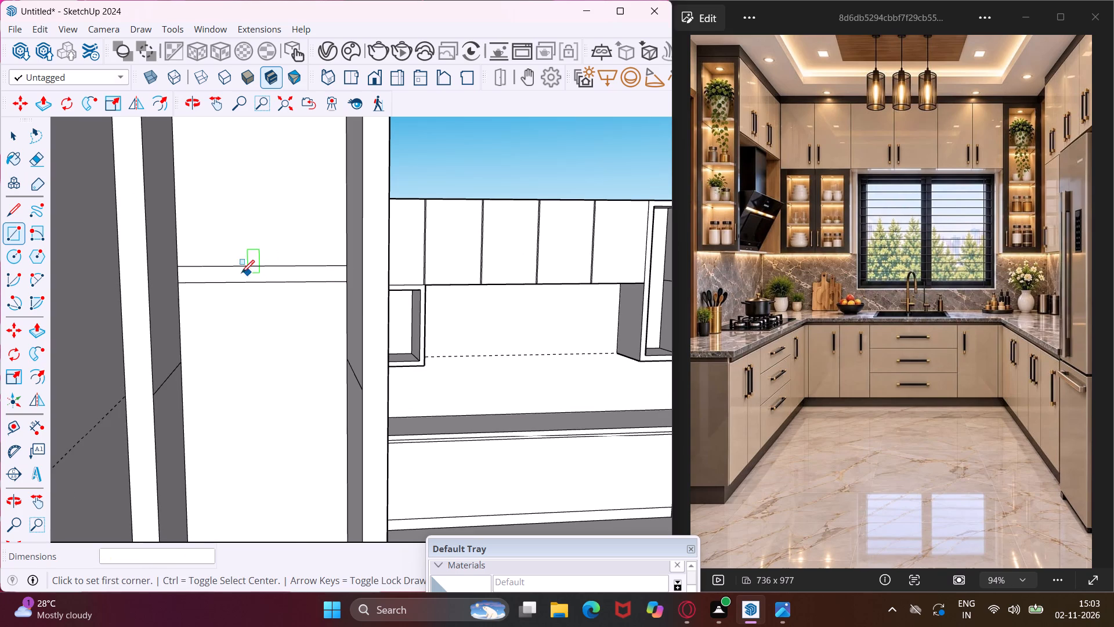
scroll(241, 273, "down", 6)
key("Escape")
key("space")
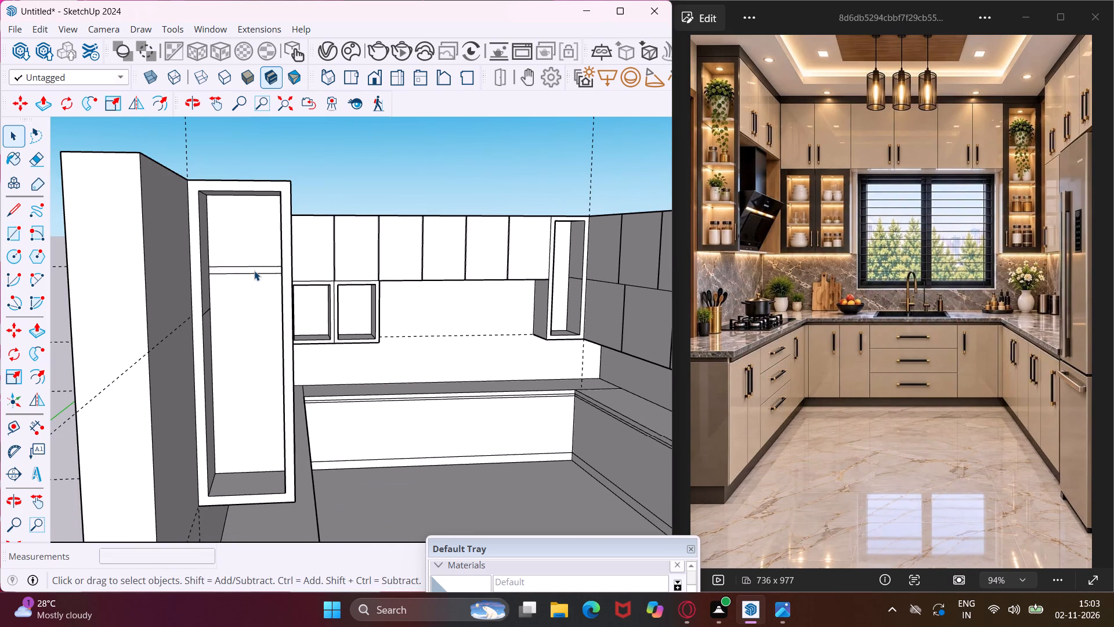
Copy the shelf rectangle straight down the tall cabinet's back panel twice, spacing the copies about 1' 2" apart.
left_click(254, 268)
left_click(254, 270)
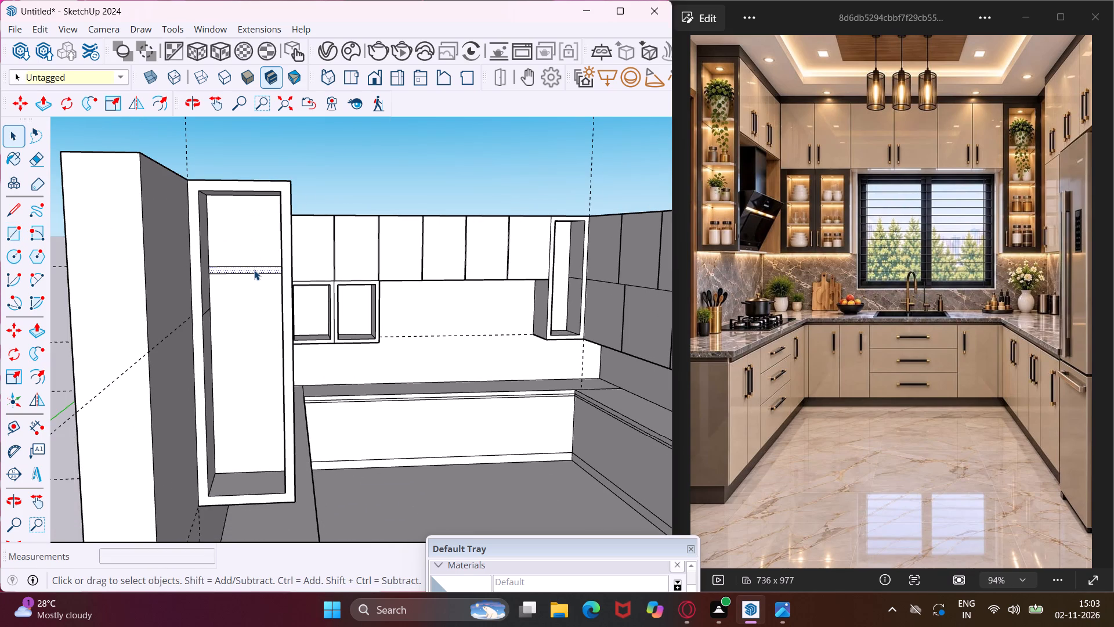
key("m")
left_click(254, 270)
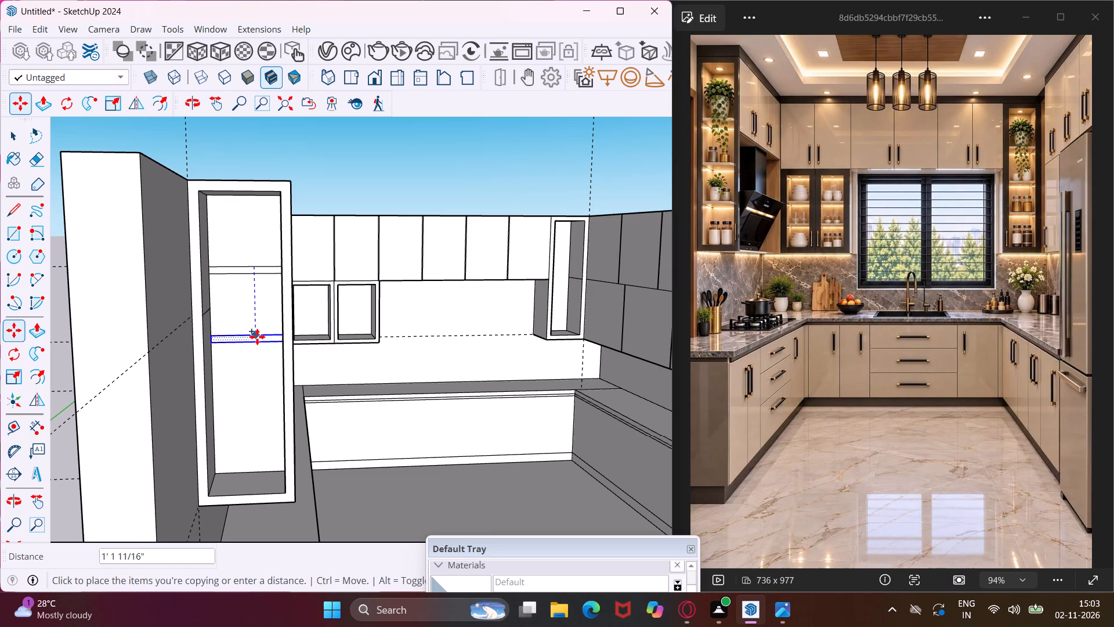
left_click(257, 337)
left_click(255, 342)
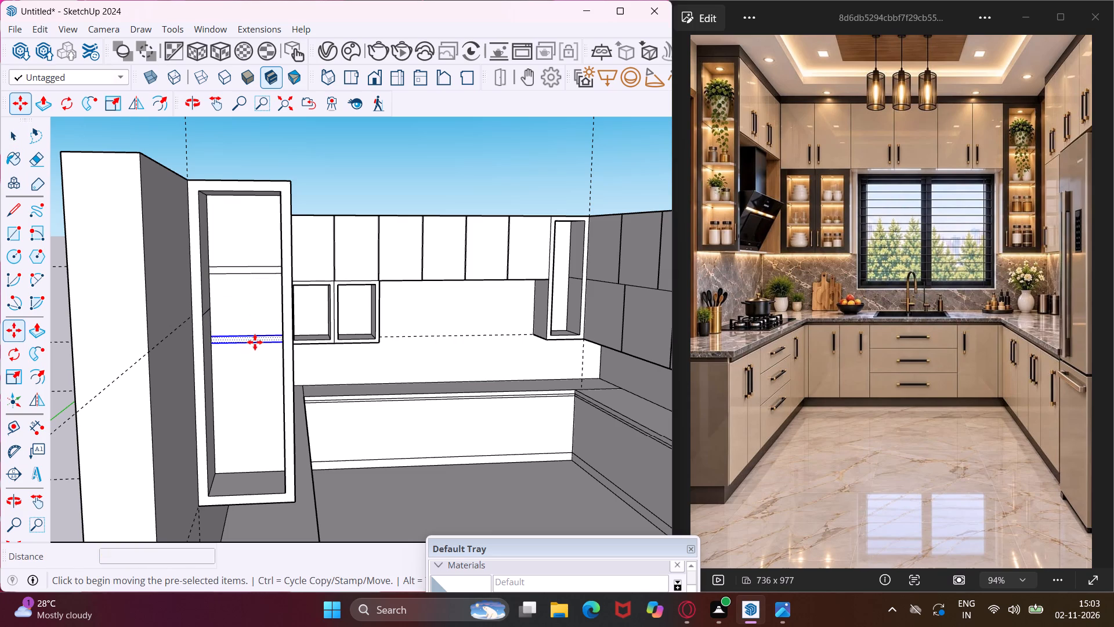
left_click(247, 412)
key("Escape")
key("space")
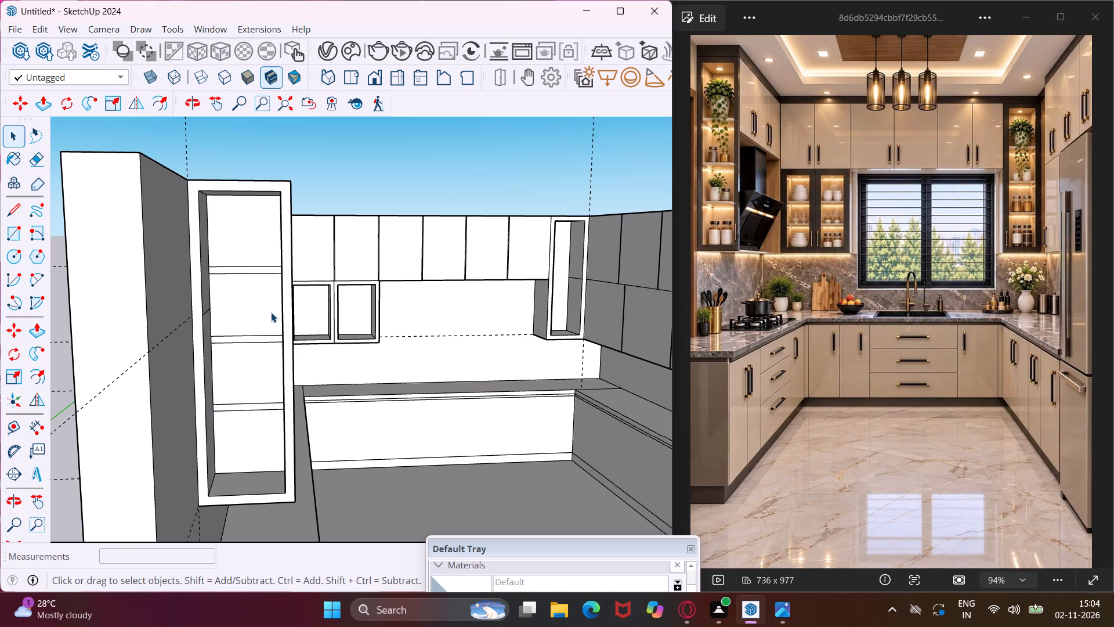
Extrude the three shelf strips in the tall front cabinet about 1' forward to the frame's front with Push/Pull.
scroll(261, 272, "up", 3)
left_click(261, 271)
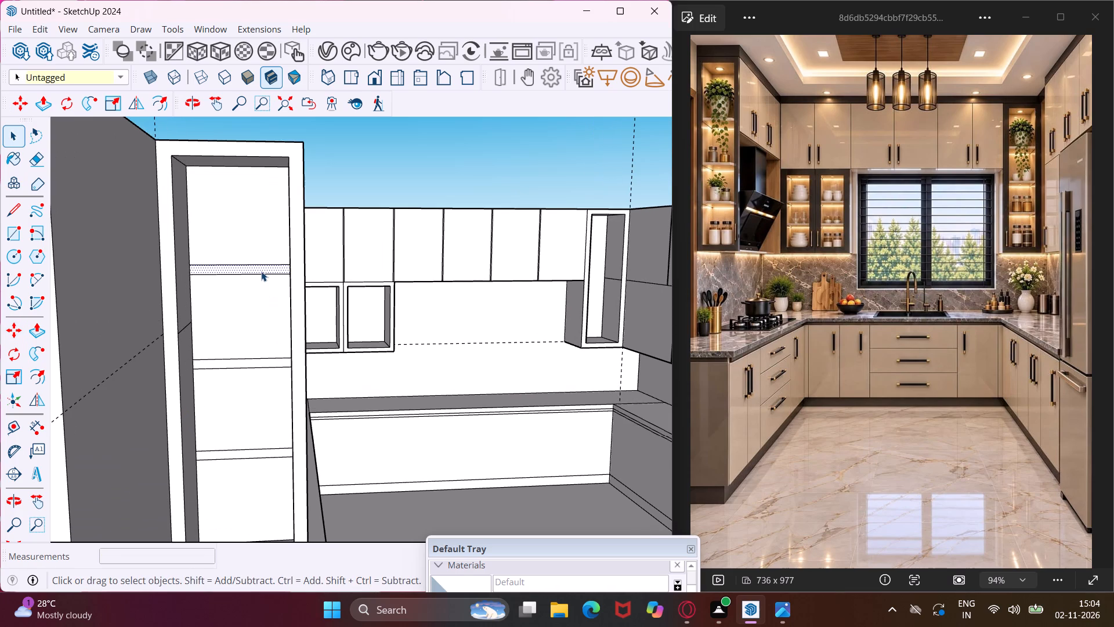
key("p")
left_click(261, 271)
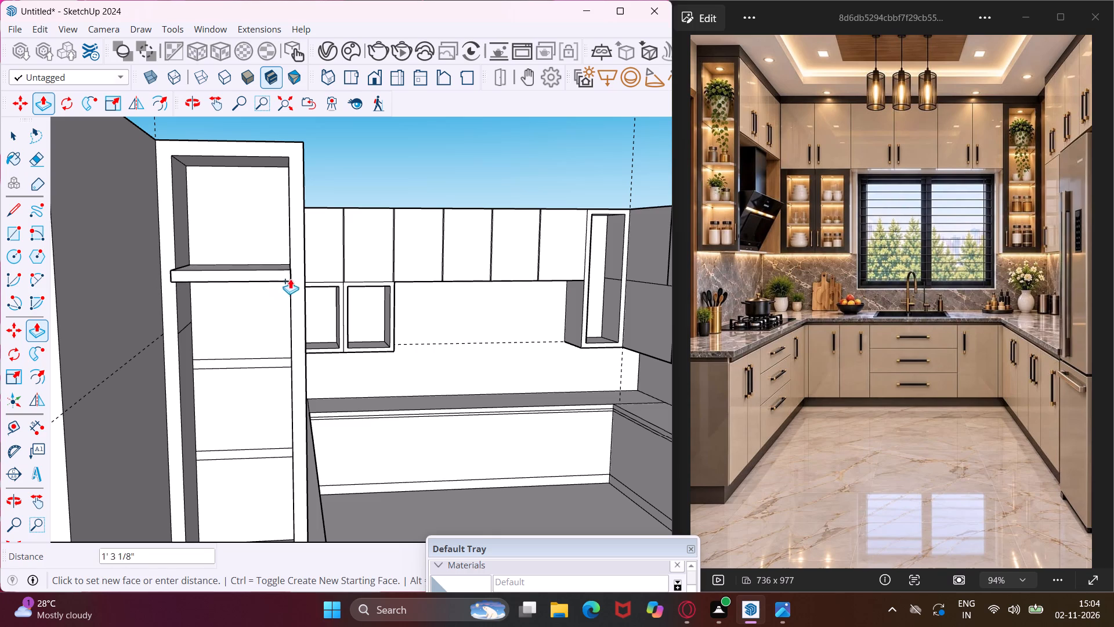
left_click(299, 296)
scroll(271, 361, "up", 3)
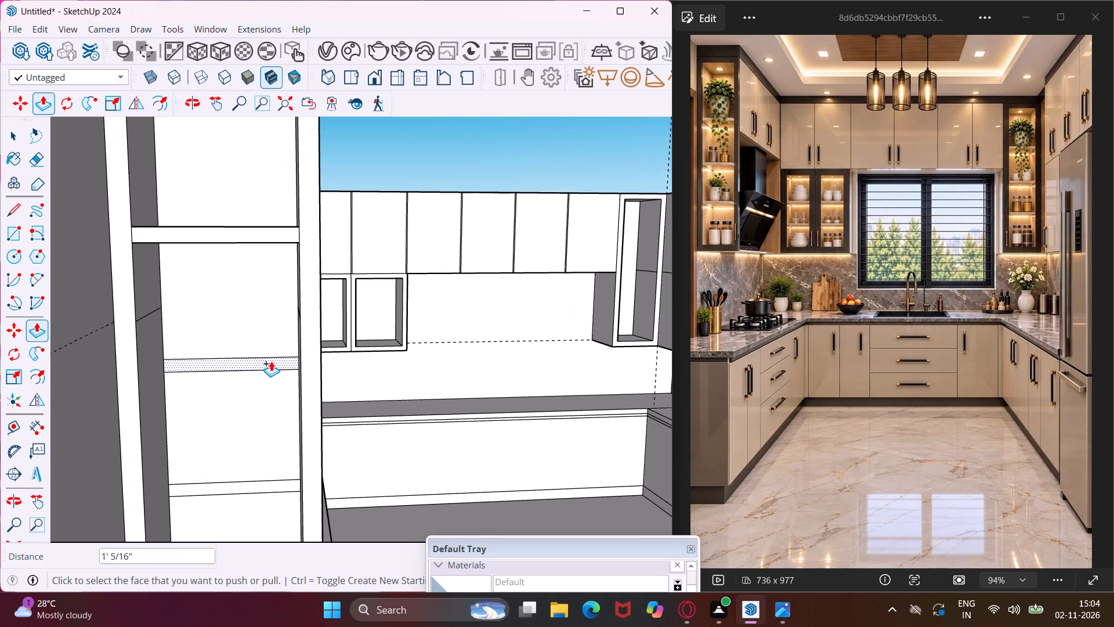
double_click(271, 361)
scroll(263, 345, "down", 5)
scroll(258, 430, "up", 4)
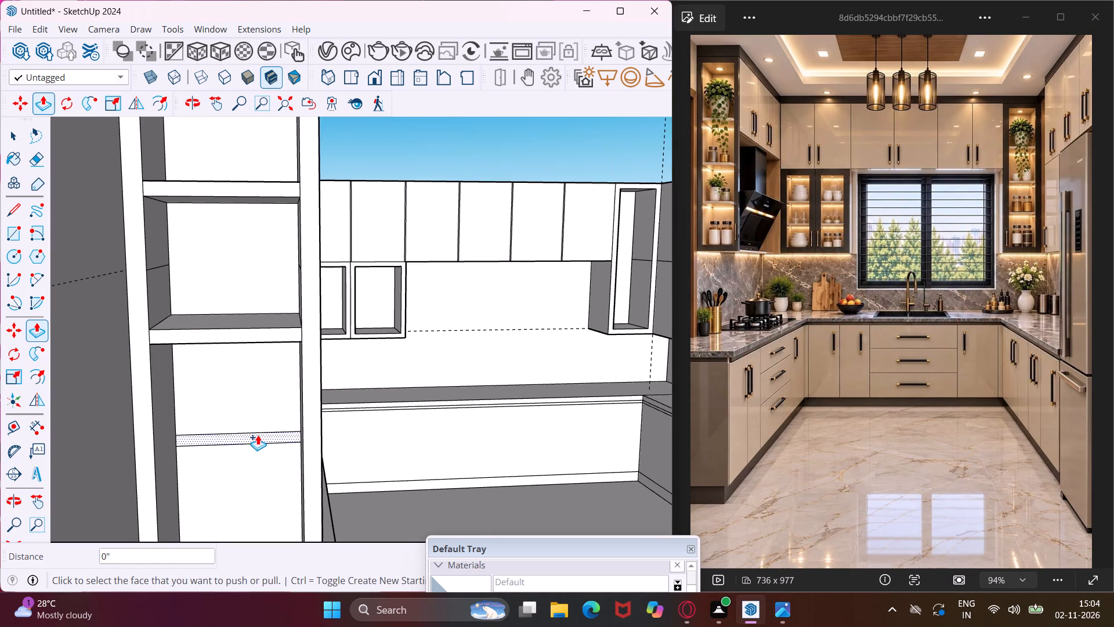
double_click(258, 435)
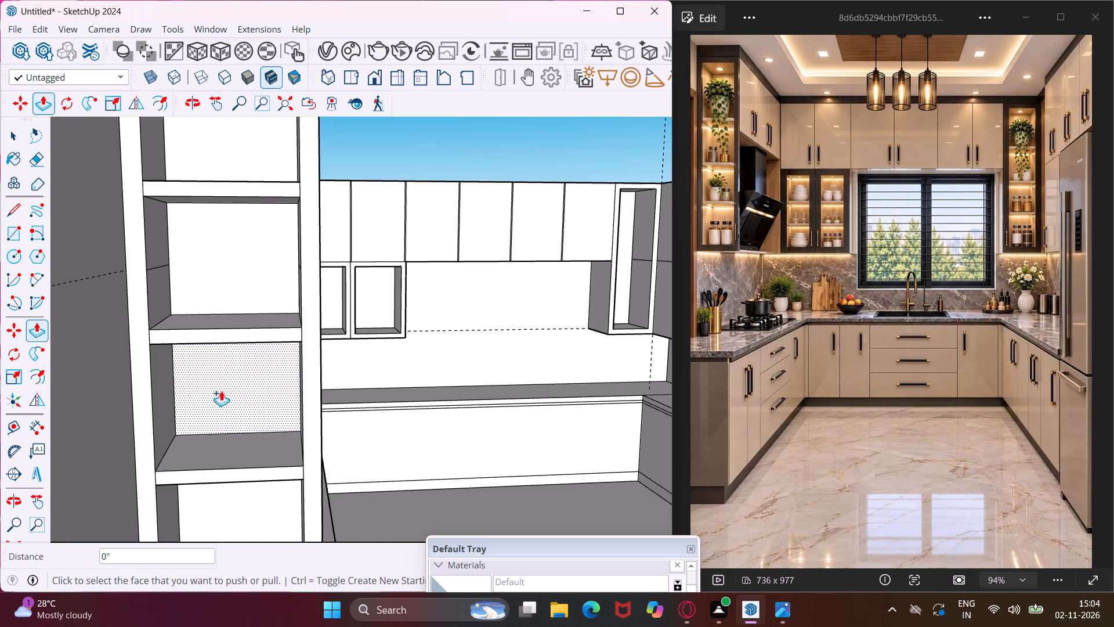
scroll(327, 329, "down", 6)
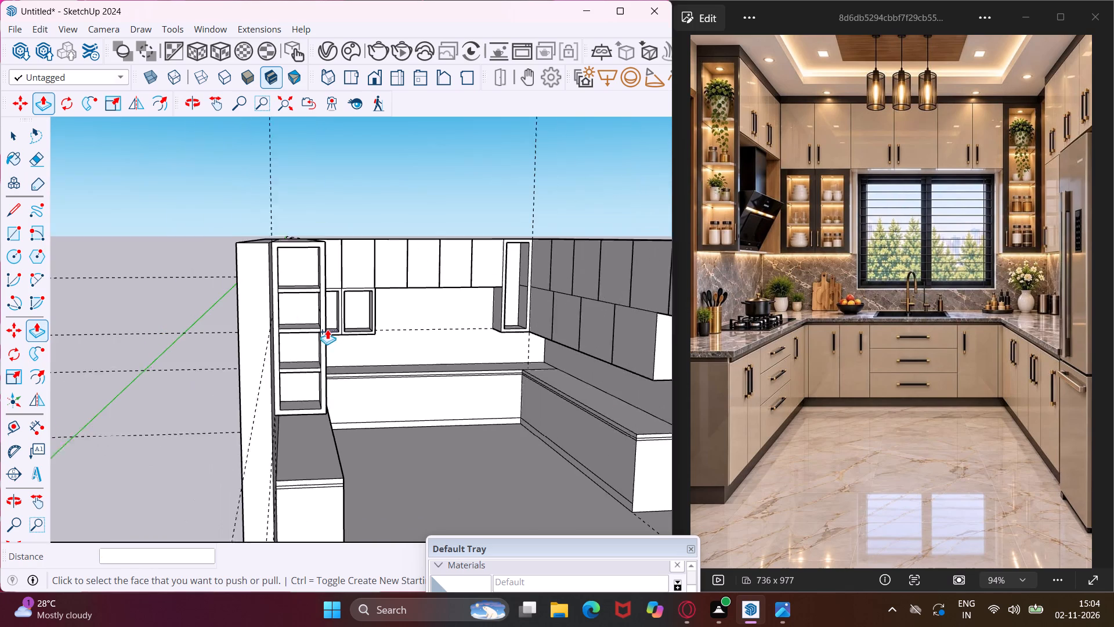
key("Escape")
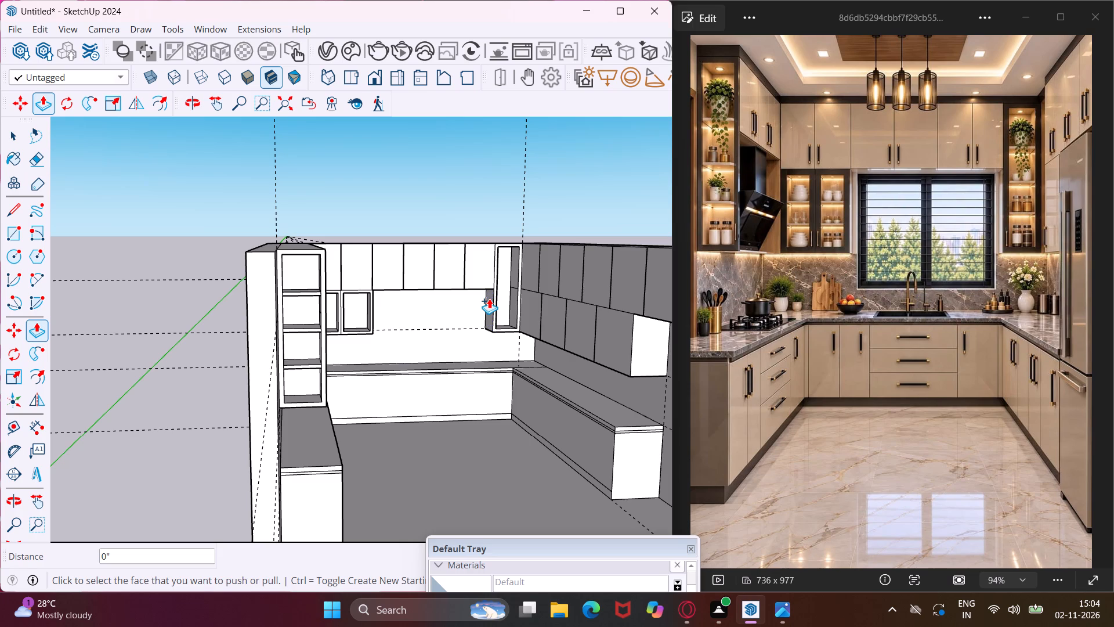
key("Escape")
key("space")
Draw a shelf rectangle about 1 1/4" by 1' 5" across the back panel of the back wall's display cabinet nearest the left corner.
middle_click_drag(450, 314, 400, 327)
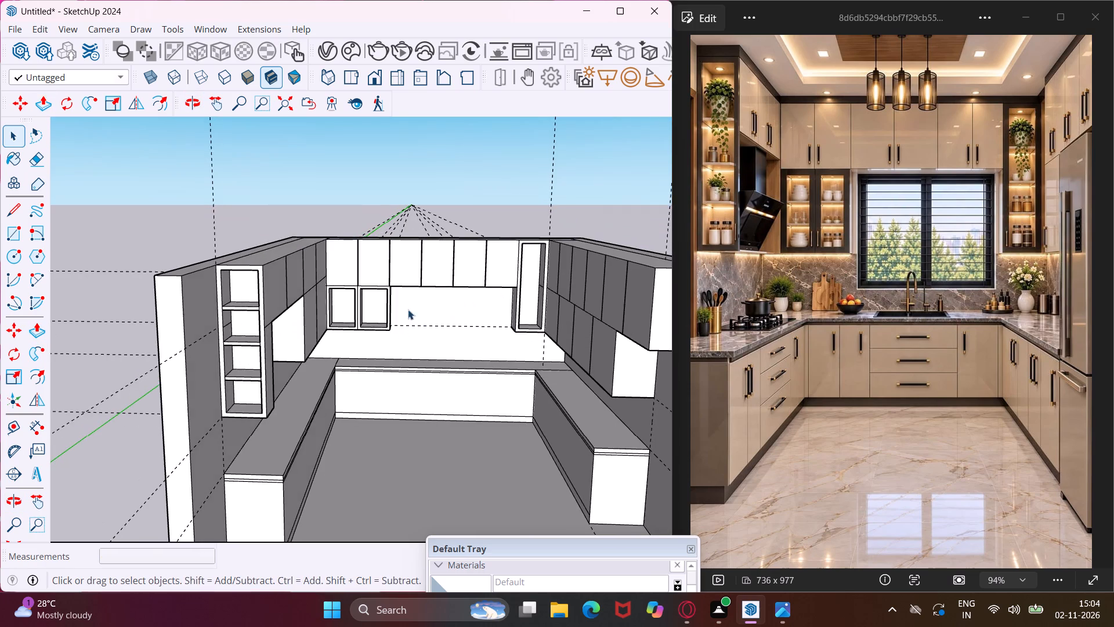
scroll(409, 293, "up", 6)
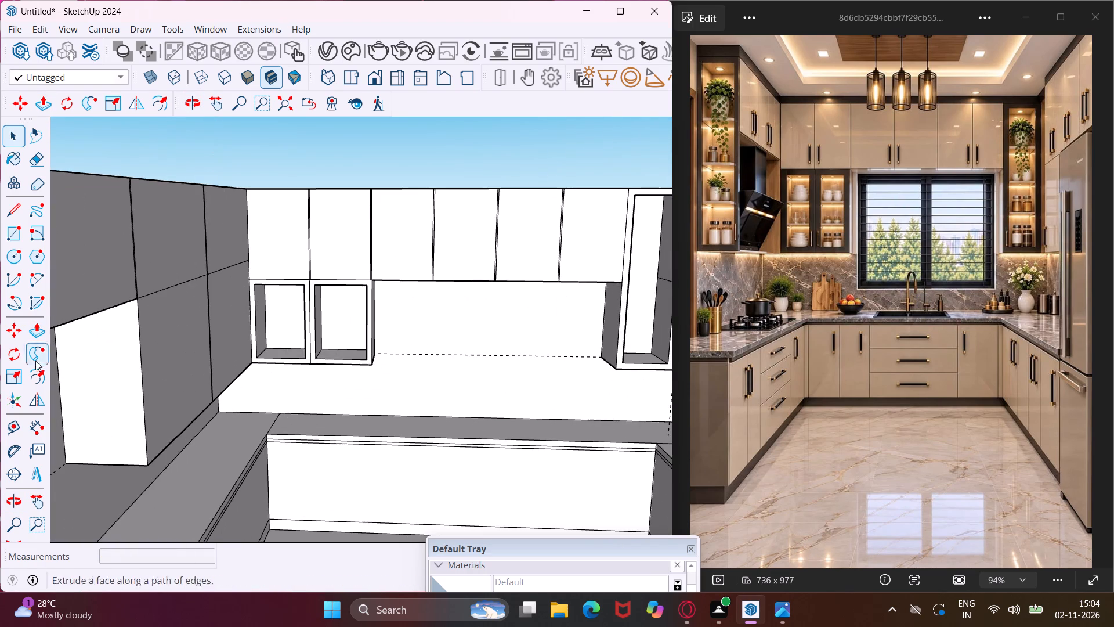
left_click(9, 239)
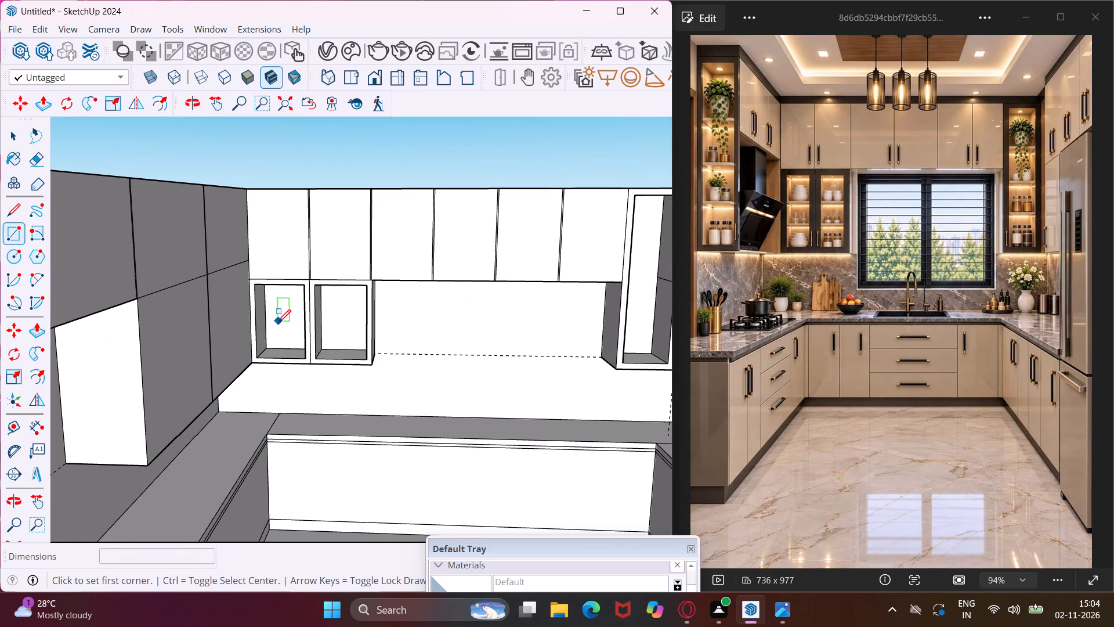
scroll(279, 322, "up", 5)
middle_click_drag(279, 322, 297, 295)
scroll(297, 295, "up", 5)
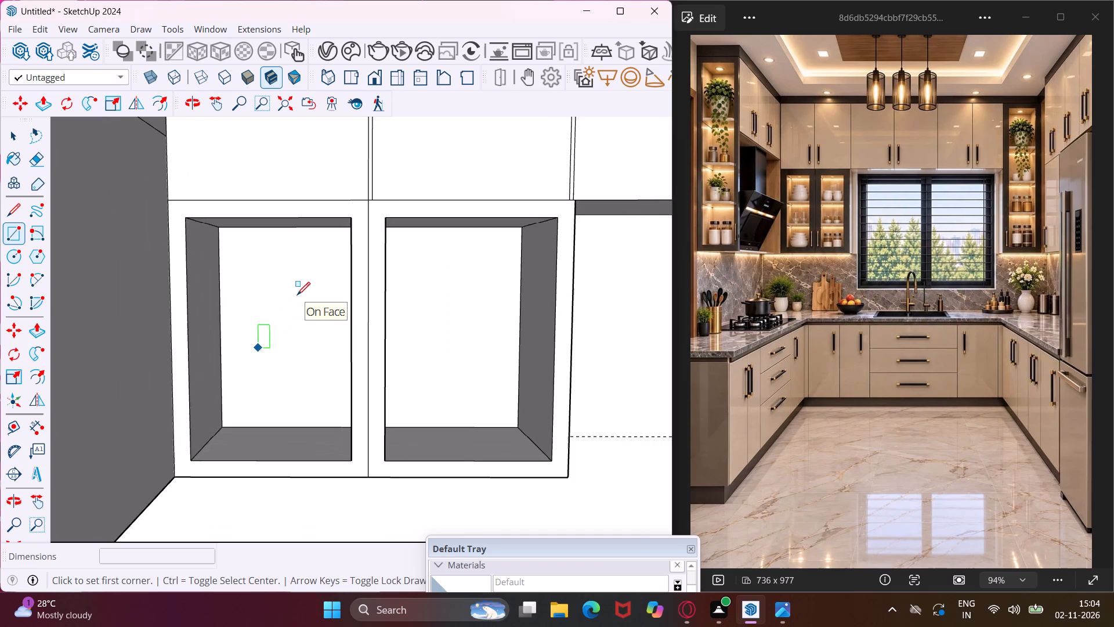
scroll(297, 295, "up", 4)
middle_click_drag(297, 295, 306, 290)
scroll(306, 290, "down", 4)
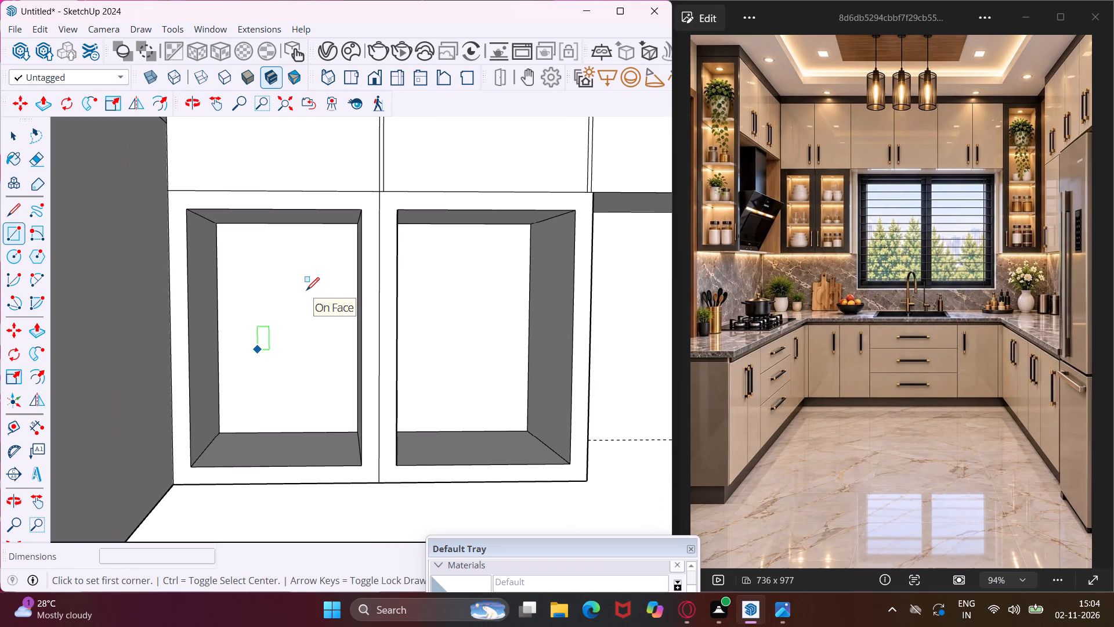
left_click(221, 286)
middle_click_drag(299, 312, 327, 311)
scroll(337, 305, "up", 2)
left_click(352, 294)
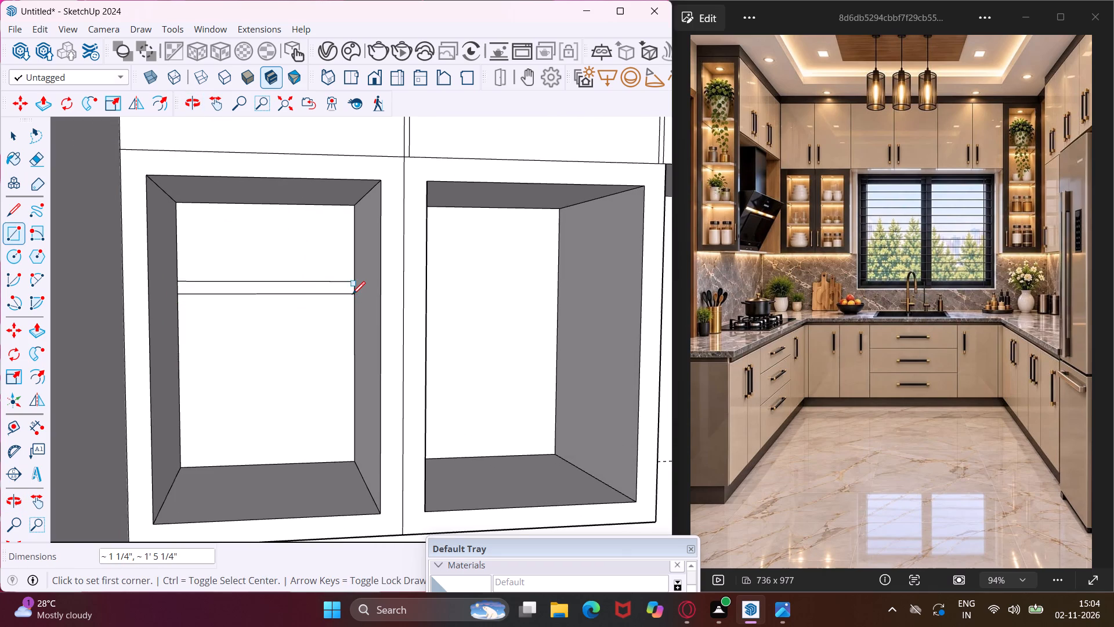
key("Escape")
key("space")
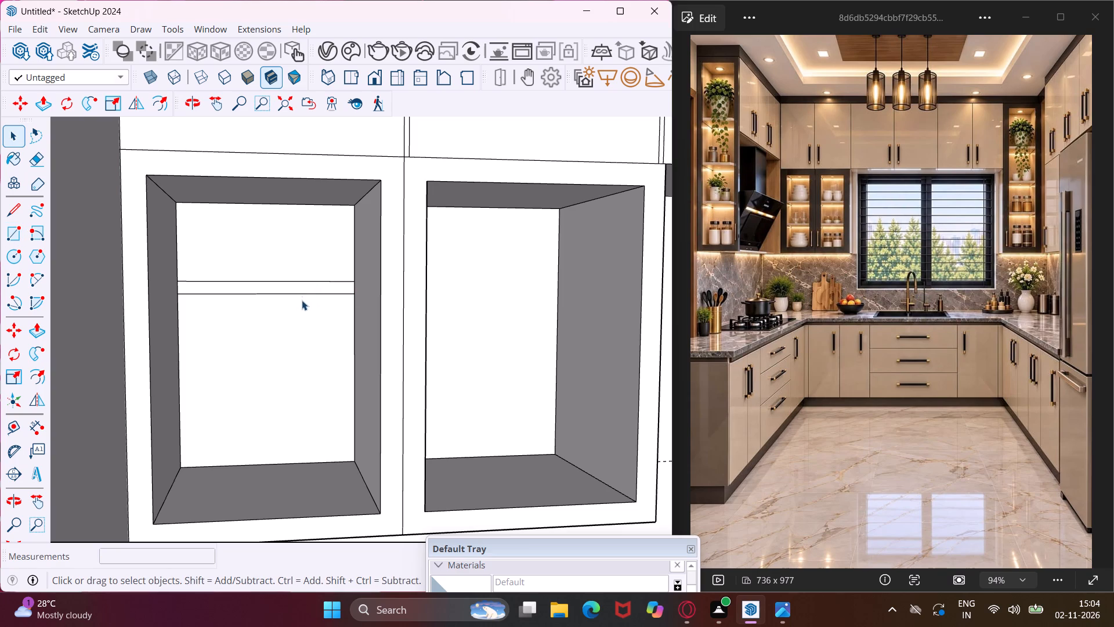
Copy the shelf rectangle about 8 3/8" straight down the same display cabinet's back panel.
left_click(299, 287)
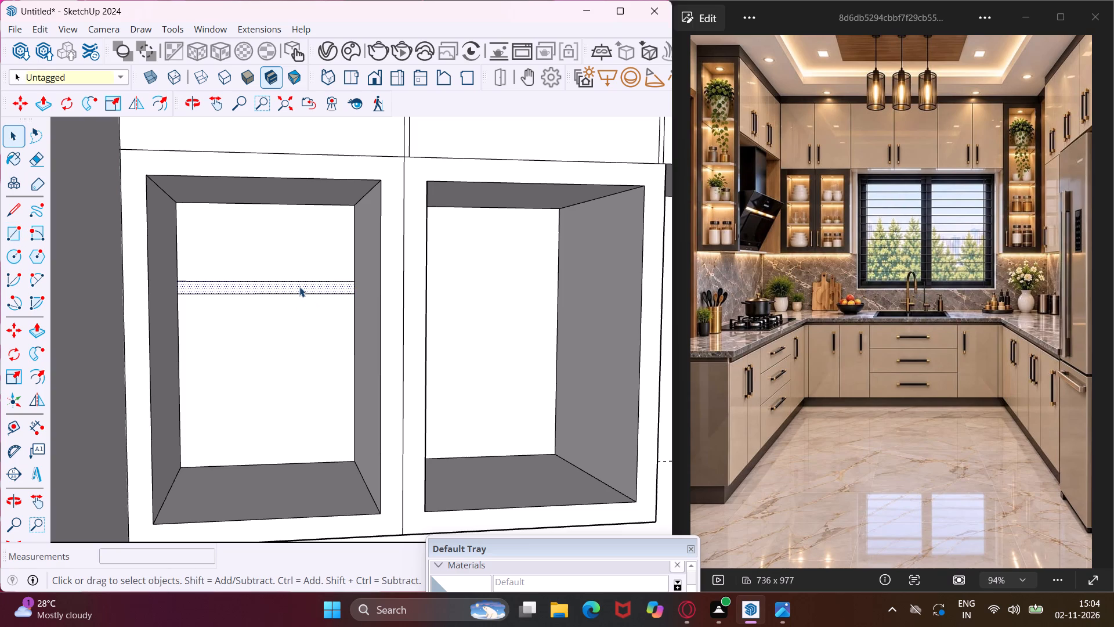
key("m")
left_click(299, 287)
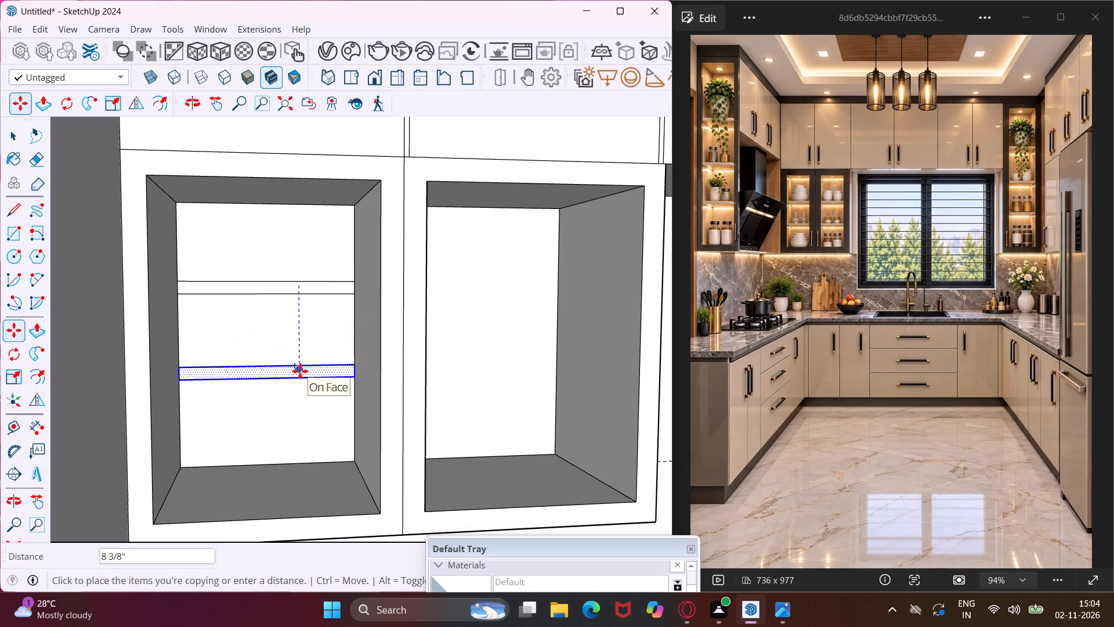
left_click(300, 371)
Copy the lower shelf rectangle about 1' 9" sideways onto the adjacent display cabinet's back panel, starting at its inner side edge.
scroll(300, 371, "up", 1)
middle_click_drag(300, 371, 274, 372)
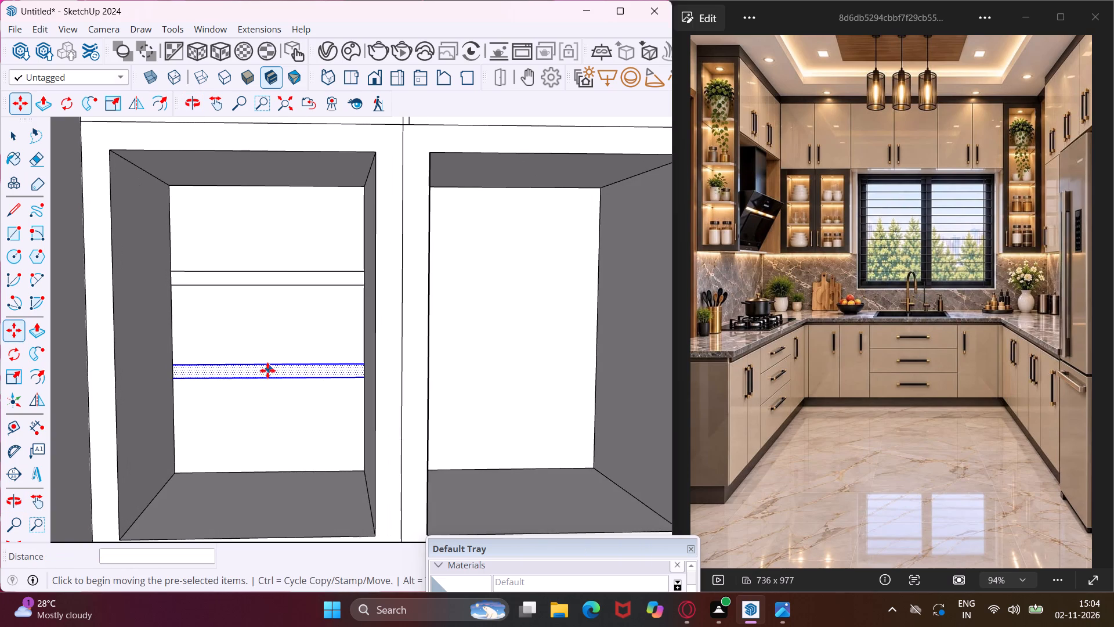
scroll(254, 369, "down", 2)
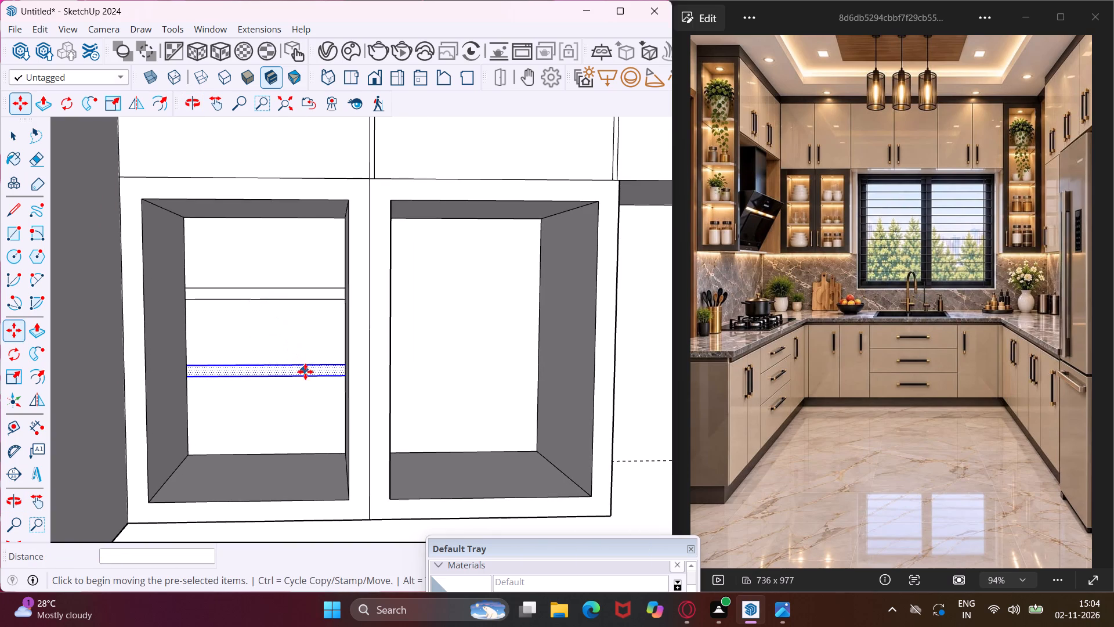
left_click(191, 378)
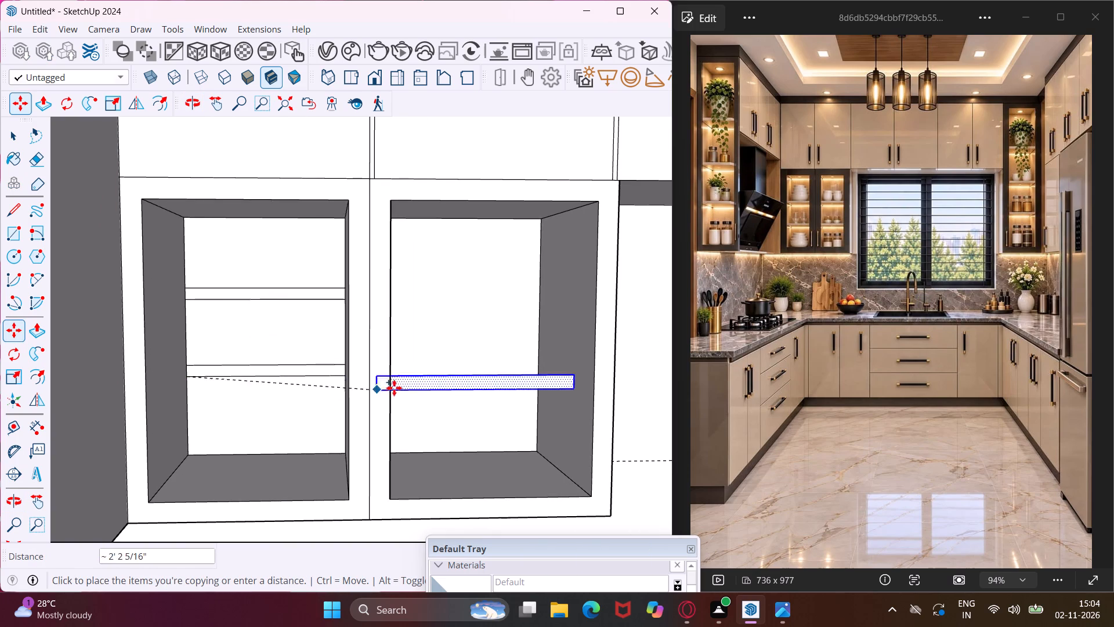
middle_click_drag(415, 375, 361, 384)
scroll(401, 375, "up", 3)
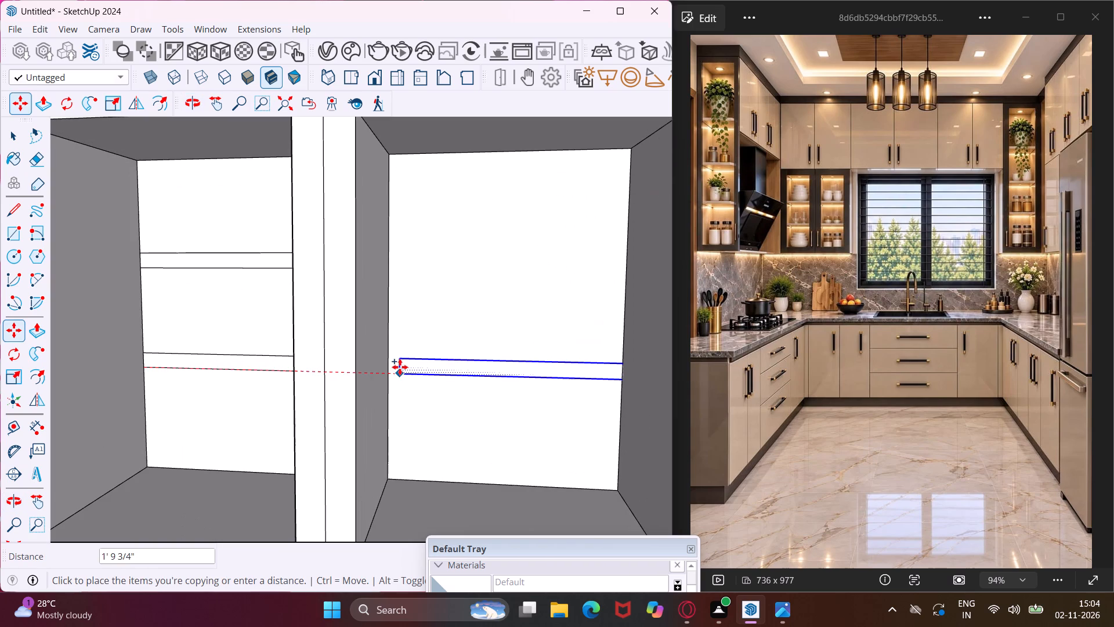
left_click(391, 372)
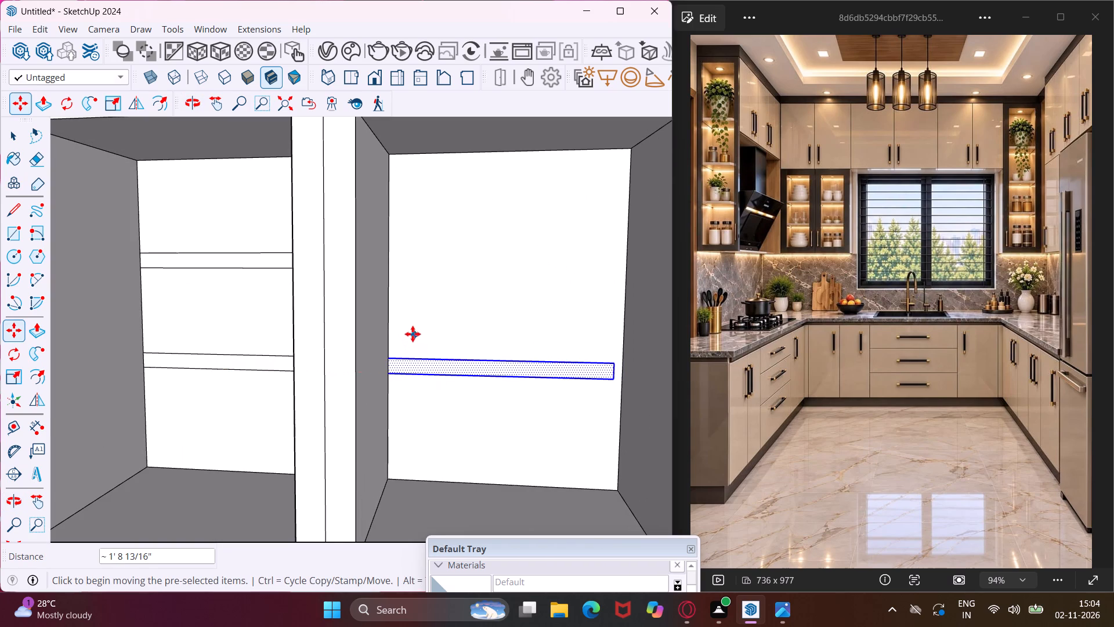
scroll(410, 330, "down", 2)
key("Escape")
key("space")
Stretch the copied shelf rectangle's free end sideways so it meets the side edge of the display cabinet's back panel.
scroll(573, 355, "up", 2)
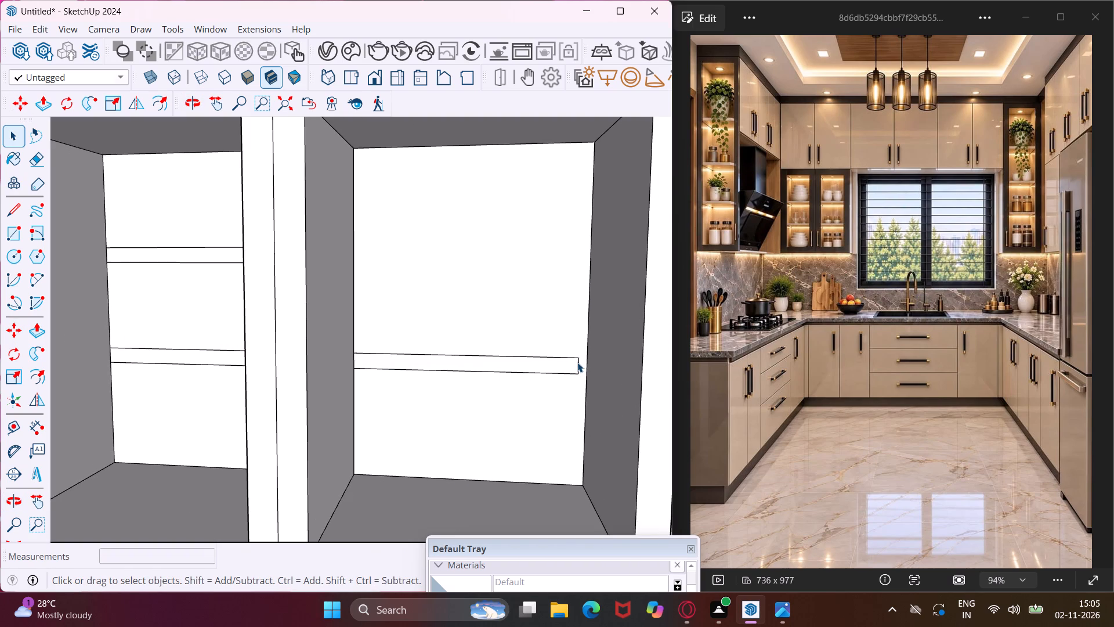
left_click(577, 362)
scroll(577, 362, "up", 1)
left_click(578, 367)
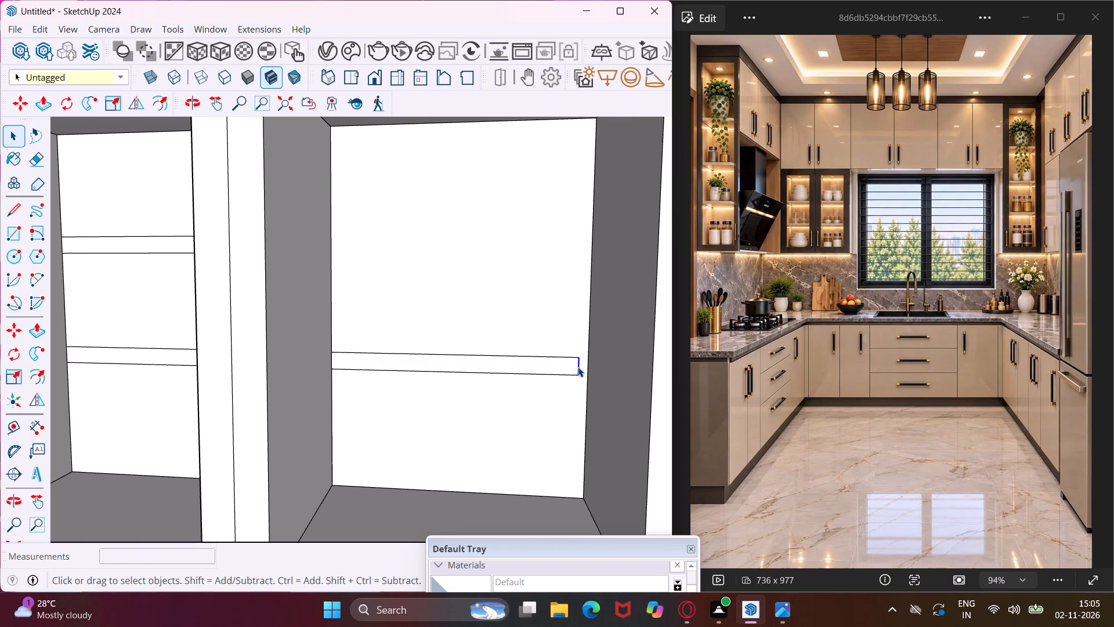
key("m")
left_click(578, 373)
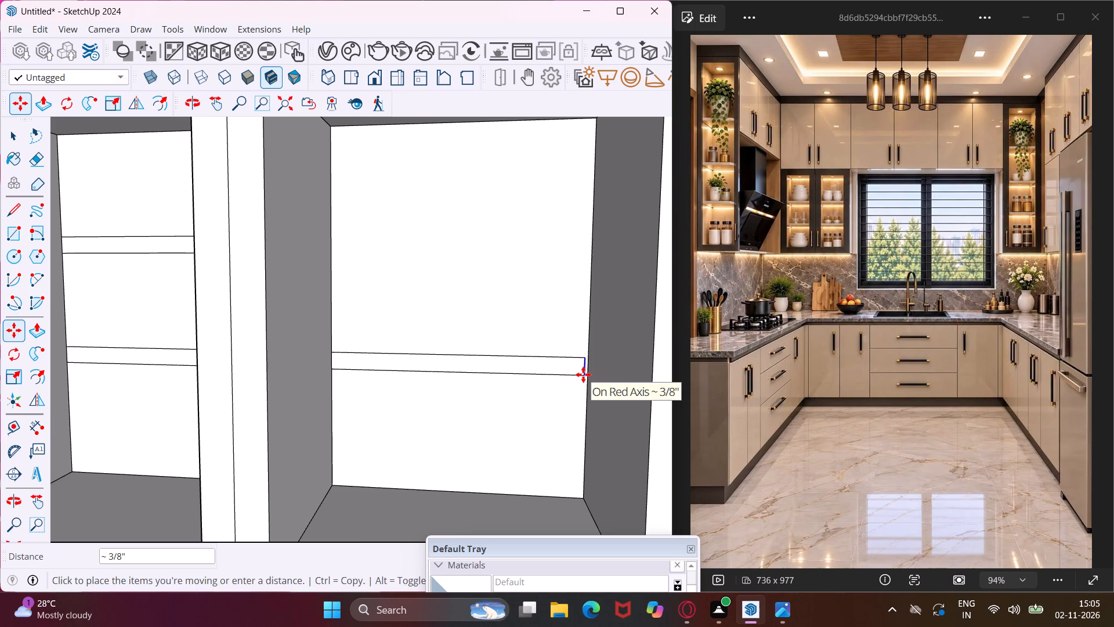
left_click(594, 374)
key("Escape")
key("space")
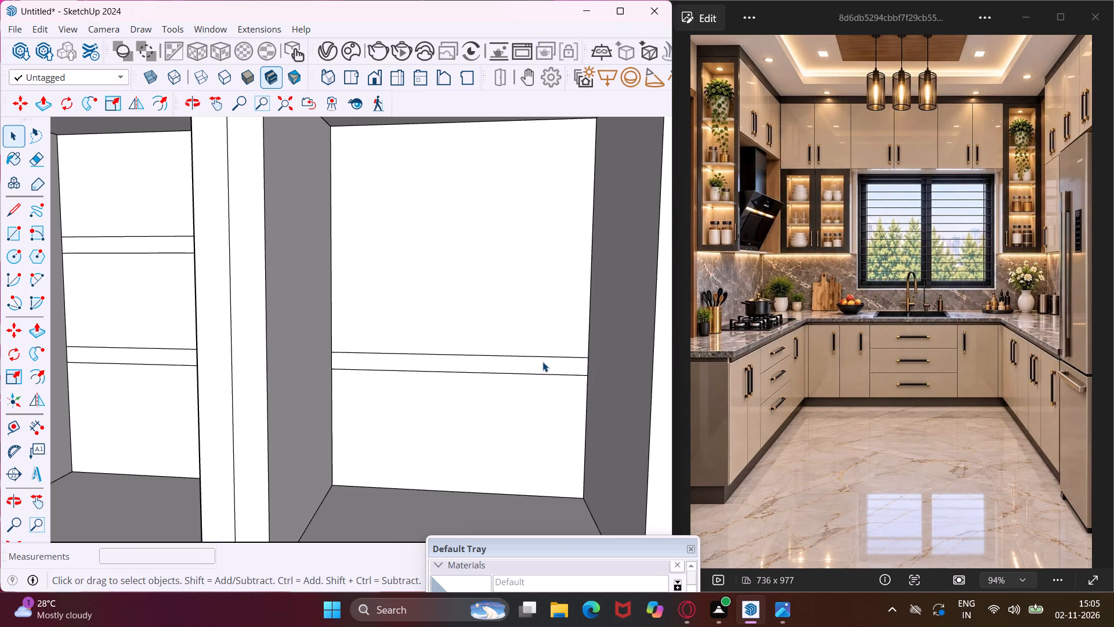
Copy that shelf rectangle about 8 3/4" straight up the same display cabinet's back panel.
left_click(540, 367)
key("m")
left_click(540, 367)
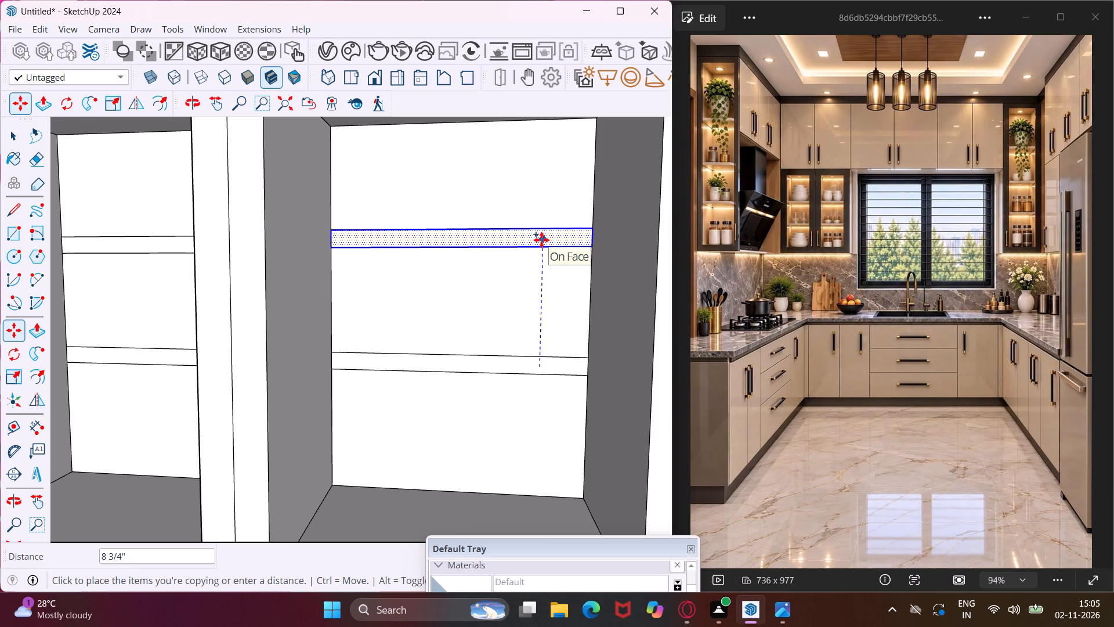
left_click(541, 240)
scroll(500, 291, "down", 6)
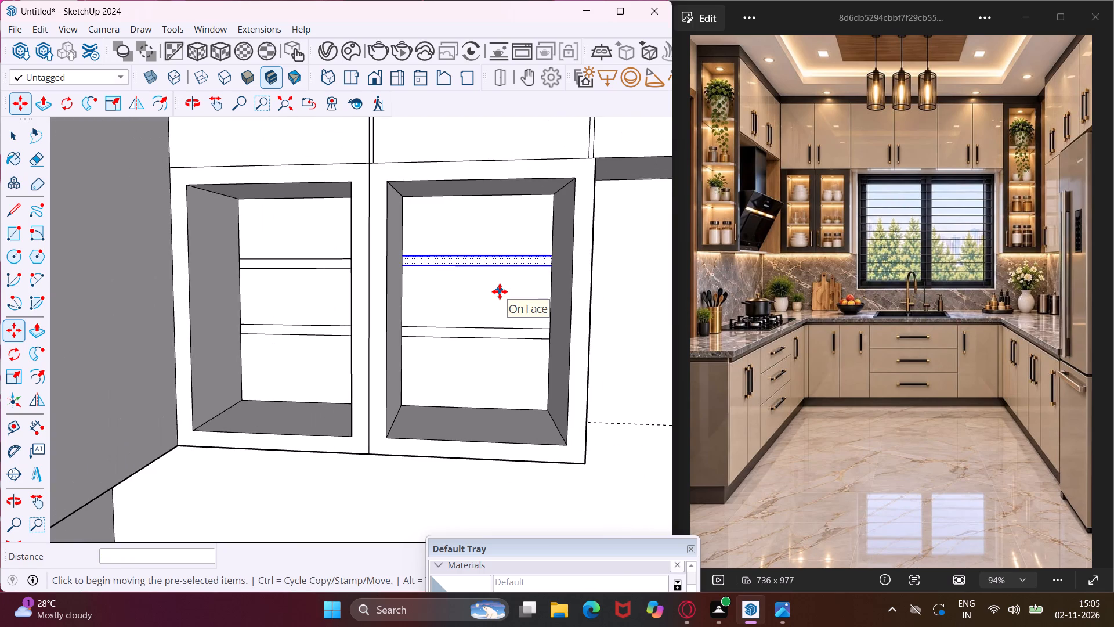
key("Escape")
key("space")
Extrude both shelf strips in the display cabinet nearest the left corner 1' 4" forward to the frame's front with Push/Pull.
scroll(316, 327, "up", 1)
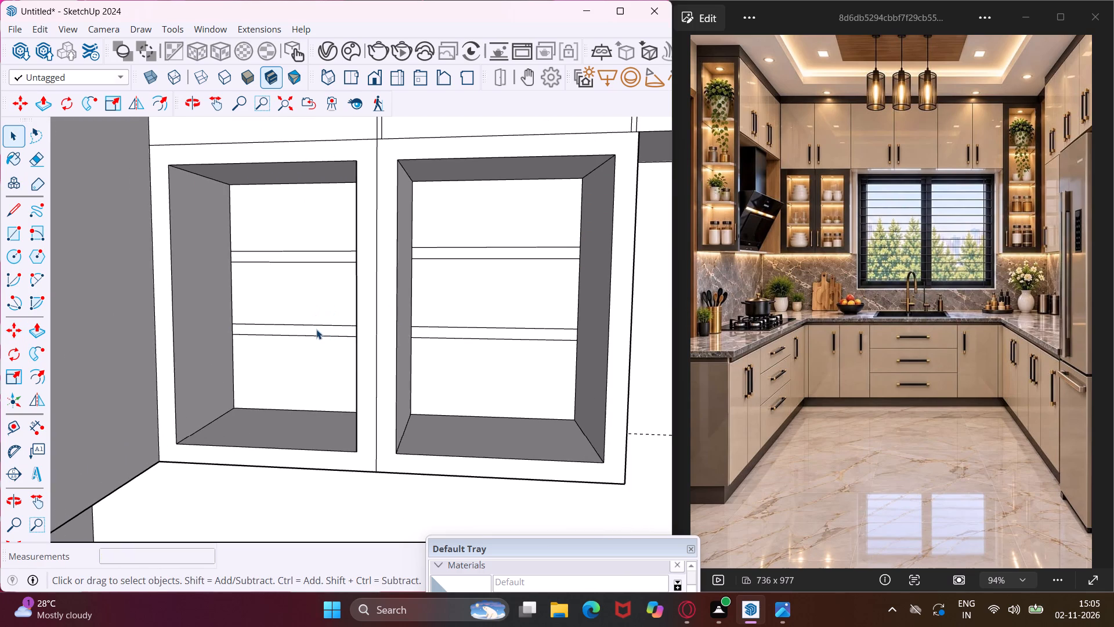
scroll(316, 329, "up", 2)
left_click(316, 329)
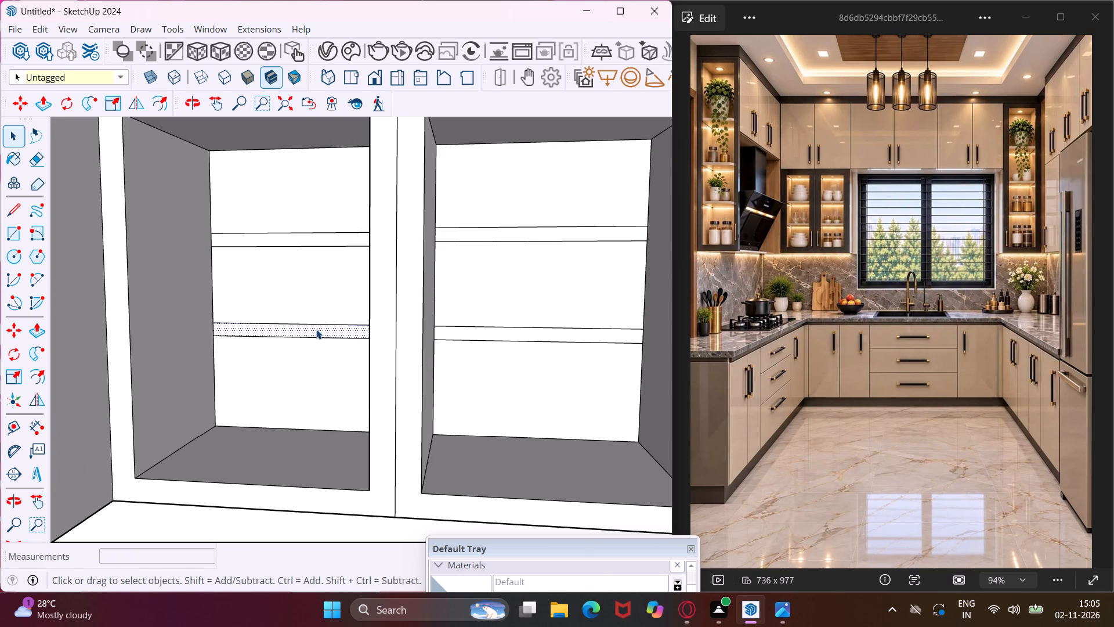
key("p")
left_click(316, 329)
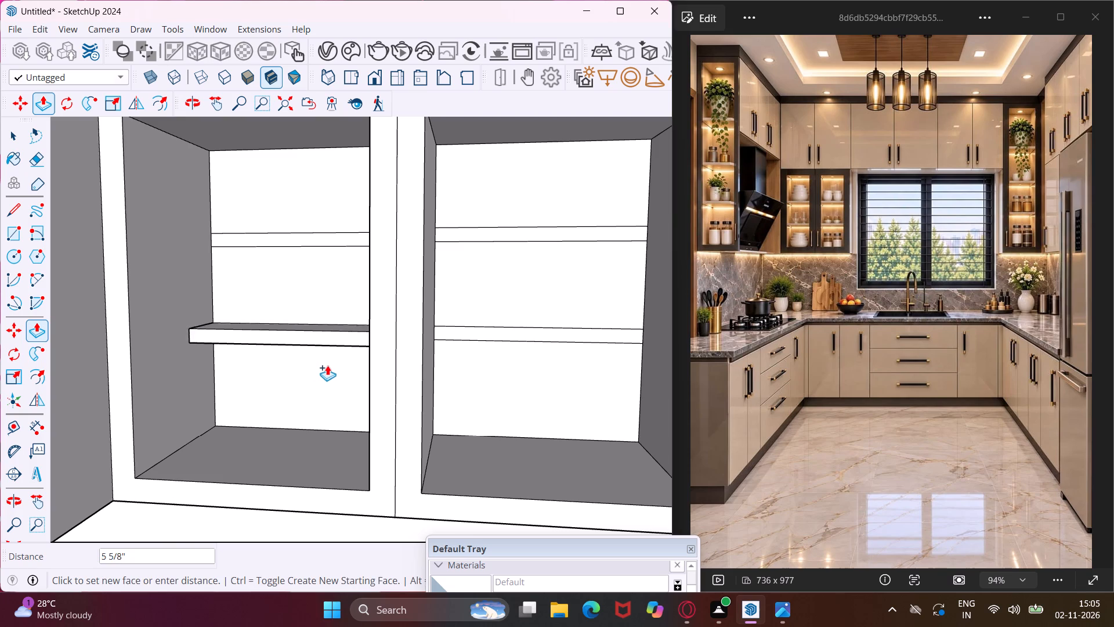
left_click(376, 366)
scroll(341, 257, "up", 2)
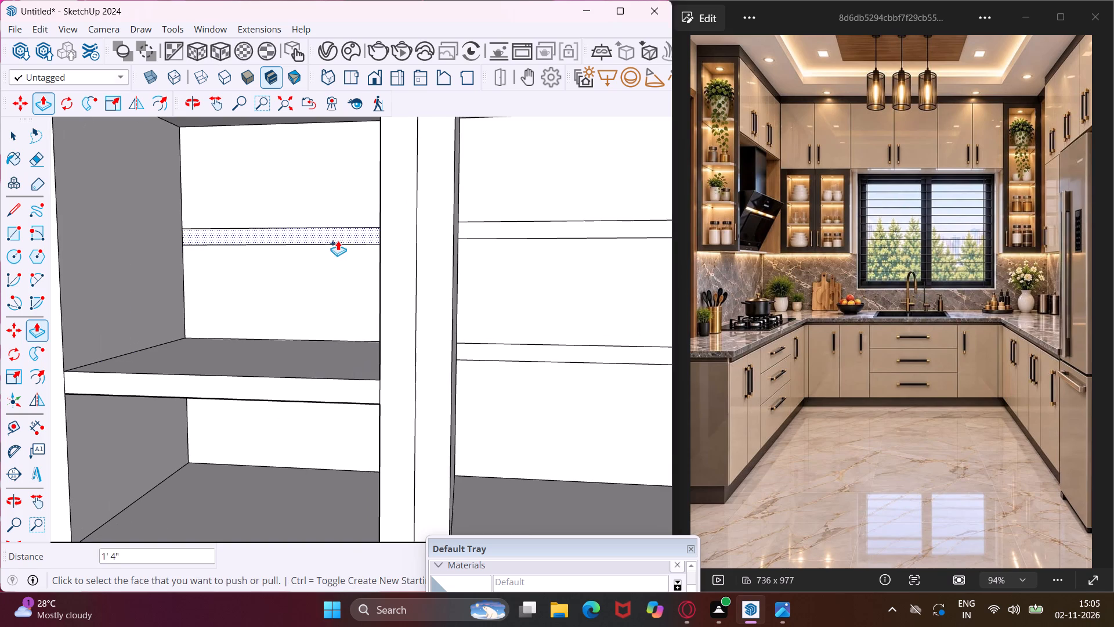
left_click(338, 240)
left_click(332, 397)
scroll(317, 390, "down", 5)
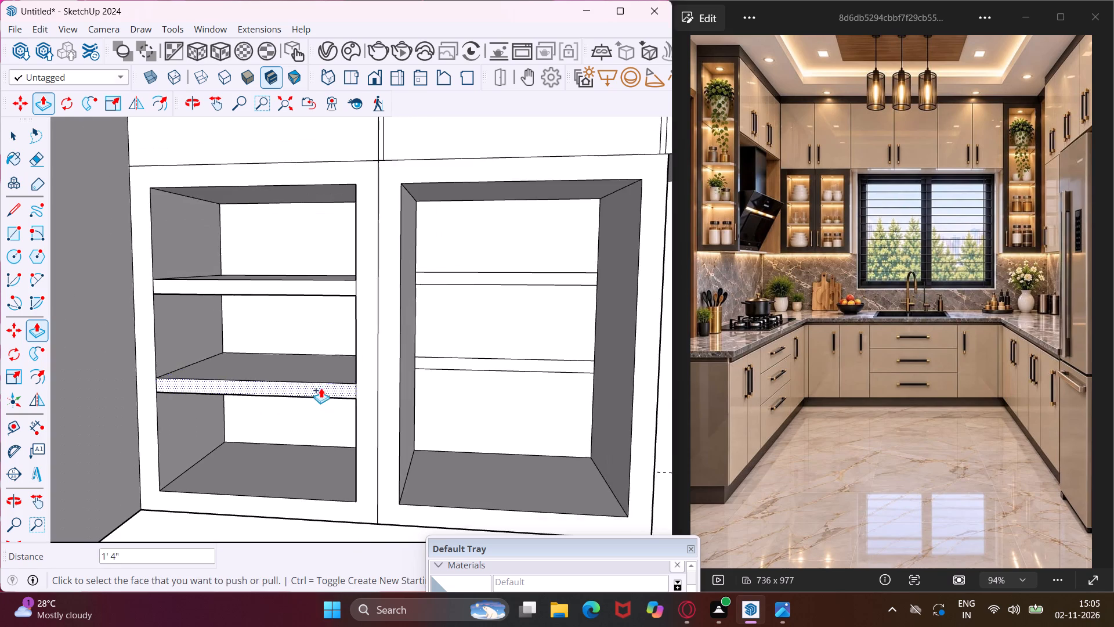
Extrude both shelf strips in the adjacent display cabinet 1' 4" forward to the frame's front with Push/Pull.
scroll(418, 293, "up", 3)
left_click(421, 275)
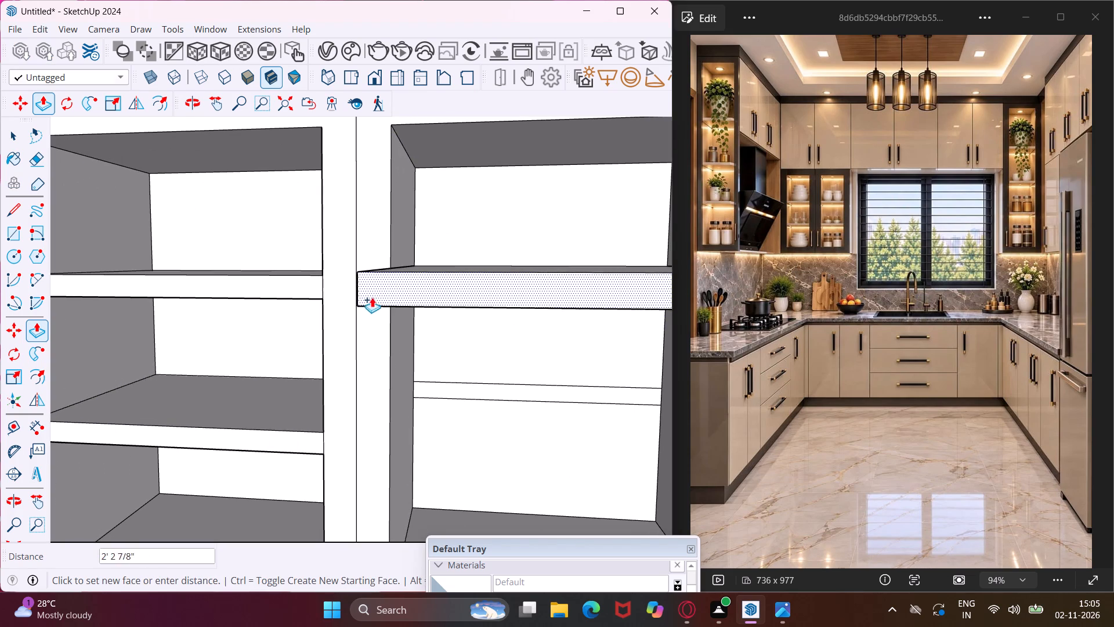
left_click(356, 238)
scroll(413, 379, "up", 3)
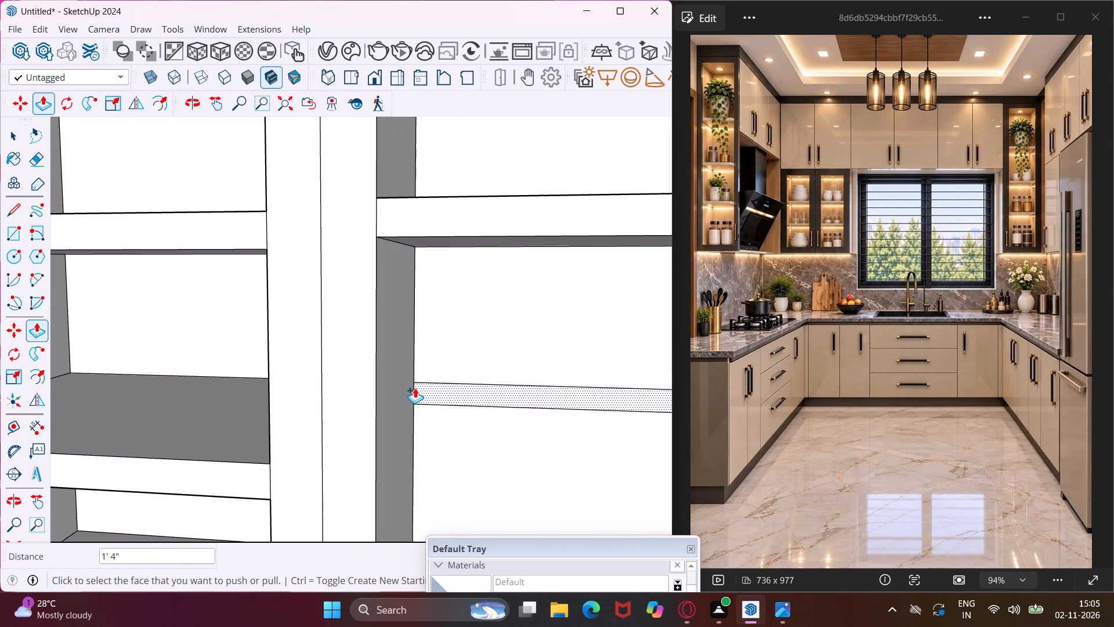
left_click(417, 388)
left_click(356, 376)
scroll(309, 350, "down", 6)
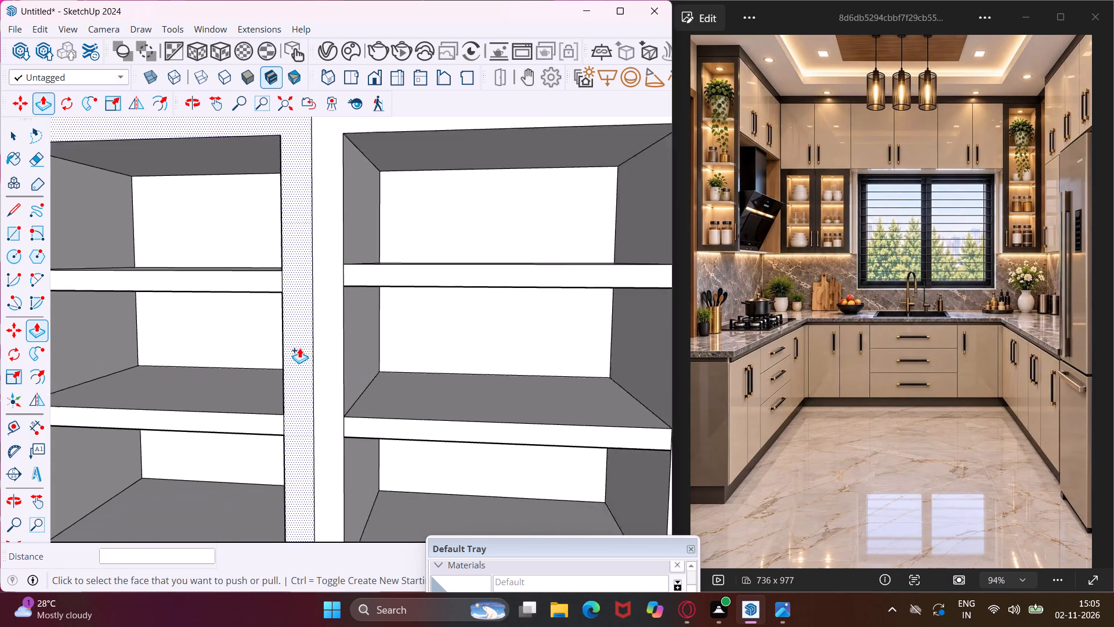
scroll(299, 348, "down", 19)
scroll(299, 348, "down", 4)
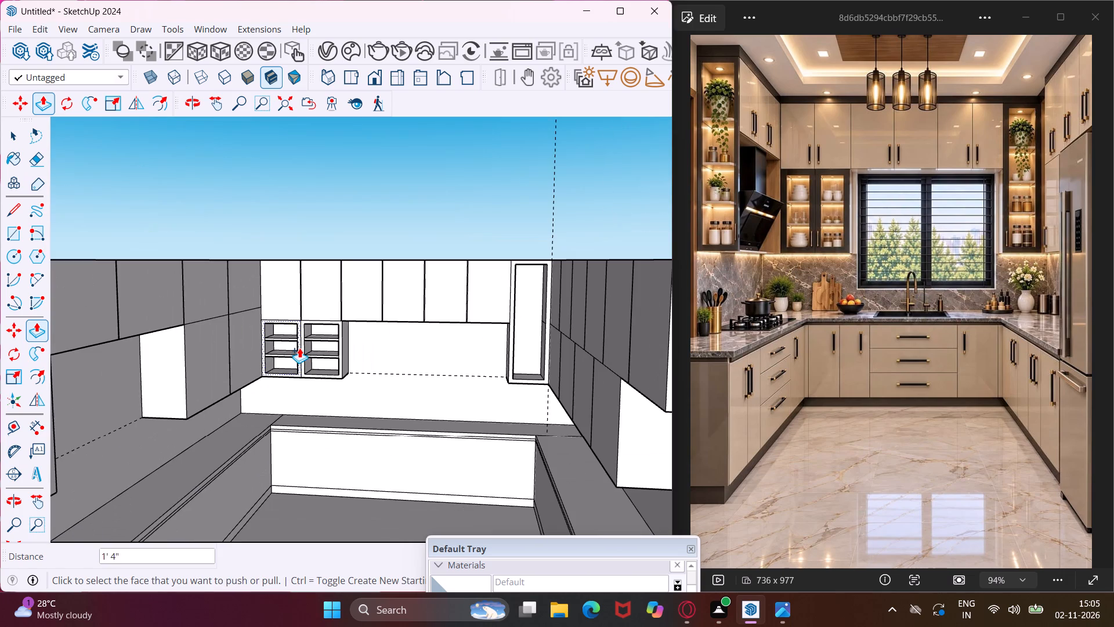
key("Escape")
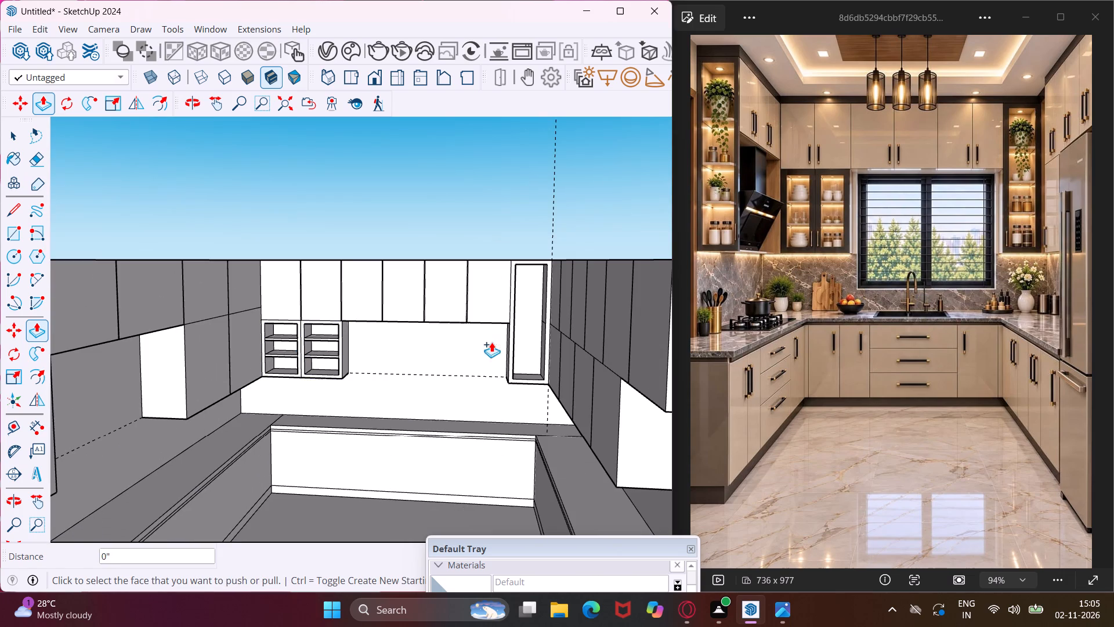
key("space")
Draw a shelf rectangle about 1 5/16" by 1' 2 13/16" across the upper back panel of the back wall's tall display cabinet.
scroll(533, 272, "up", 9)
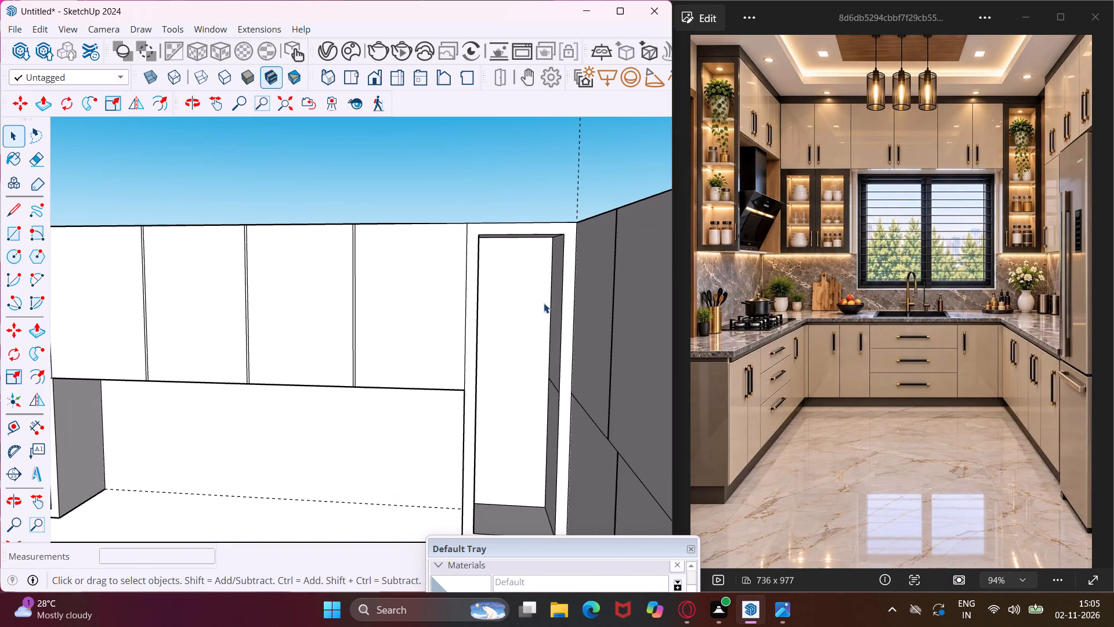
middle_click_drag(544, 303, 529, 301)
scroll(529, 301, "up", 2)
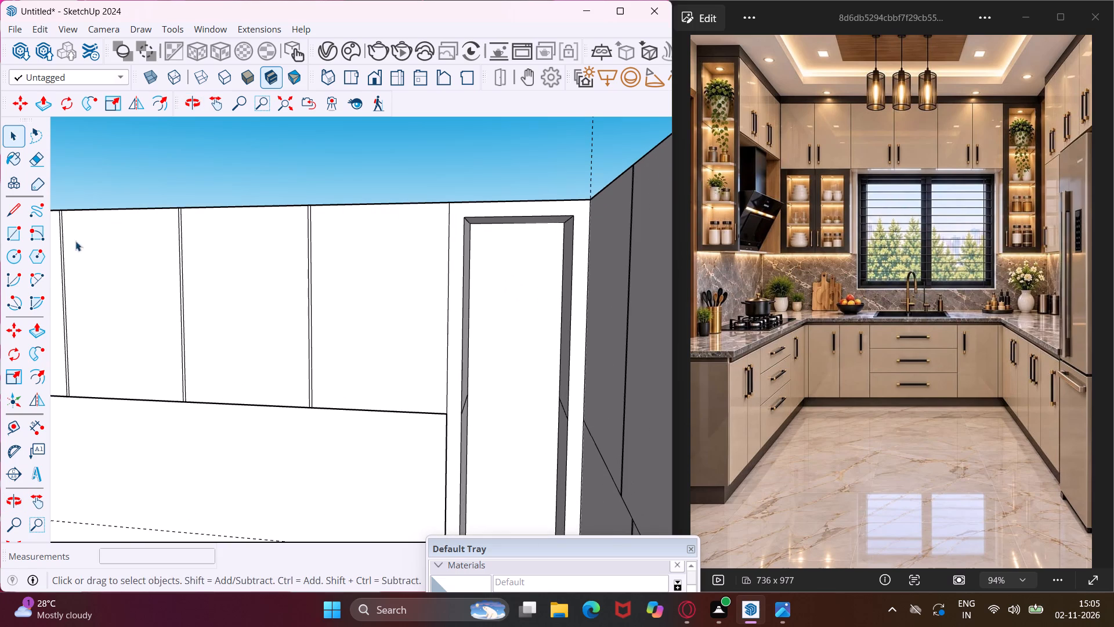
left_click(20, 231)
scroll(295, 273, "down", 4)
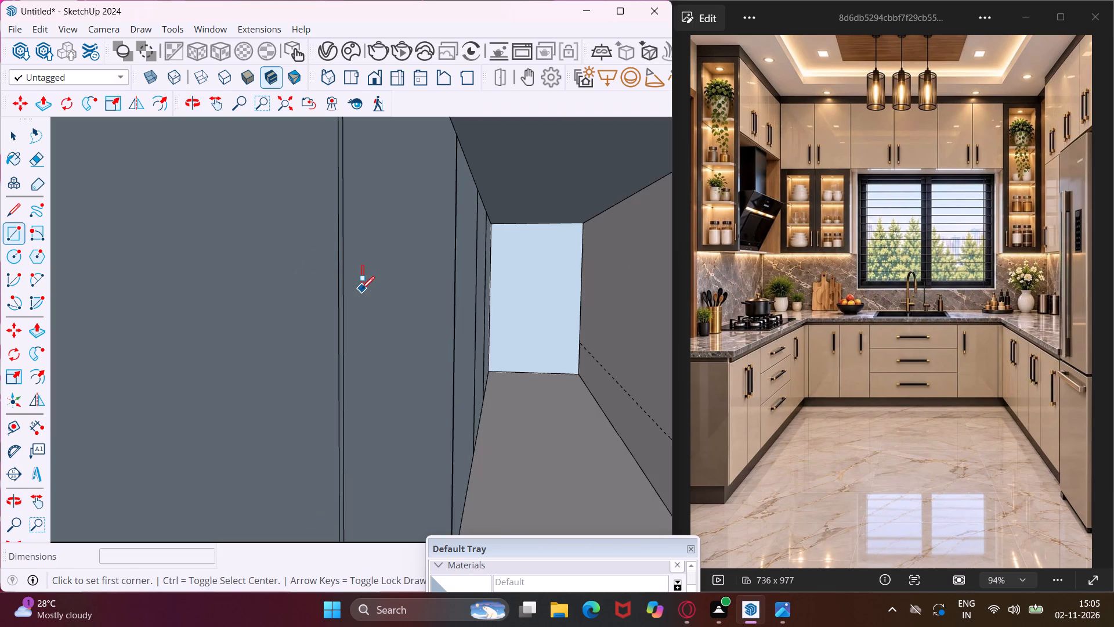
middle_click_drag(364, 289, 478, 289)
scroll(447, 292, "down", 5)
scroll(375, 305, "down", 6)
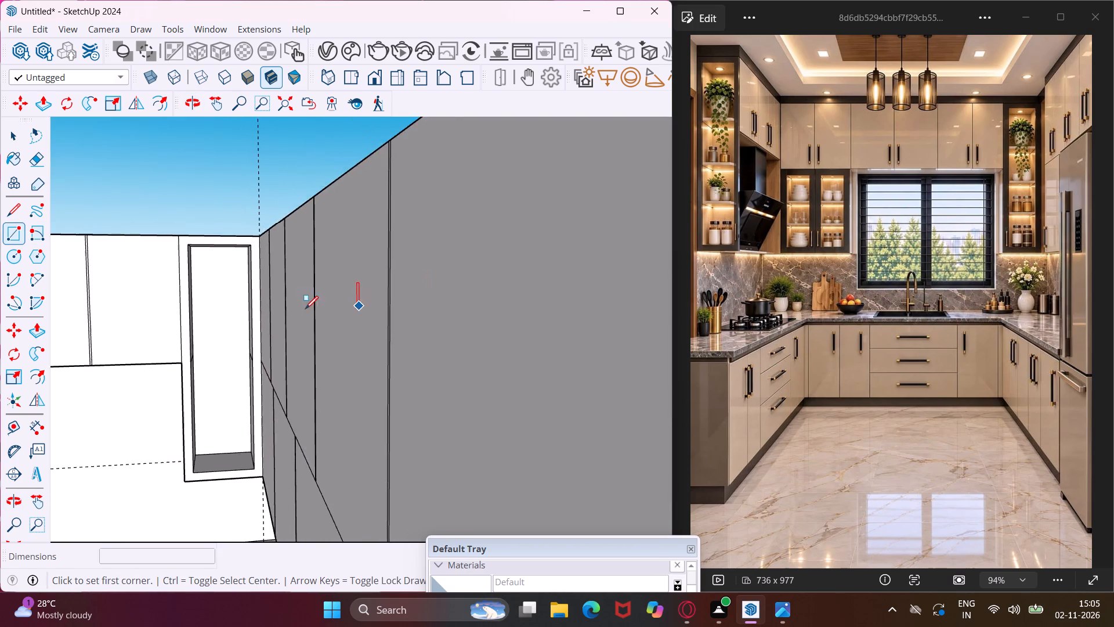
scroll(299, 309, "down", 9)
scroll(213, 296, "up", 10)
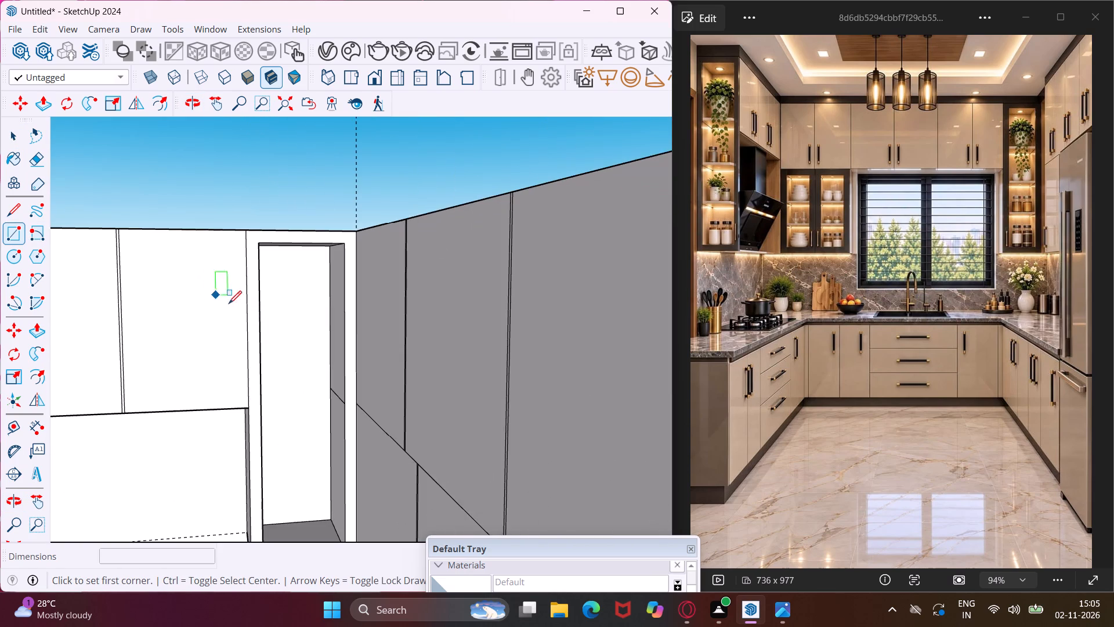
middle_click_drag(290, 355, 291, 325)
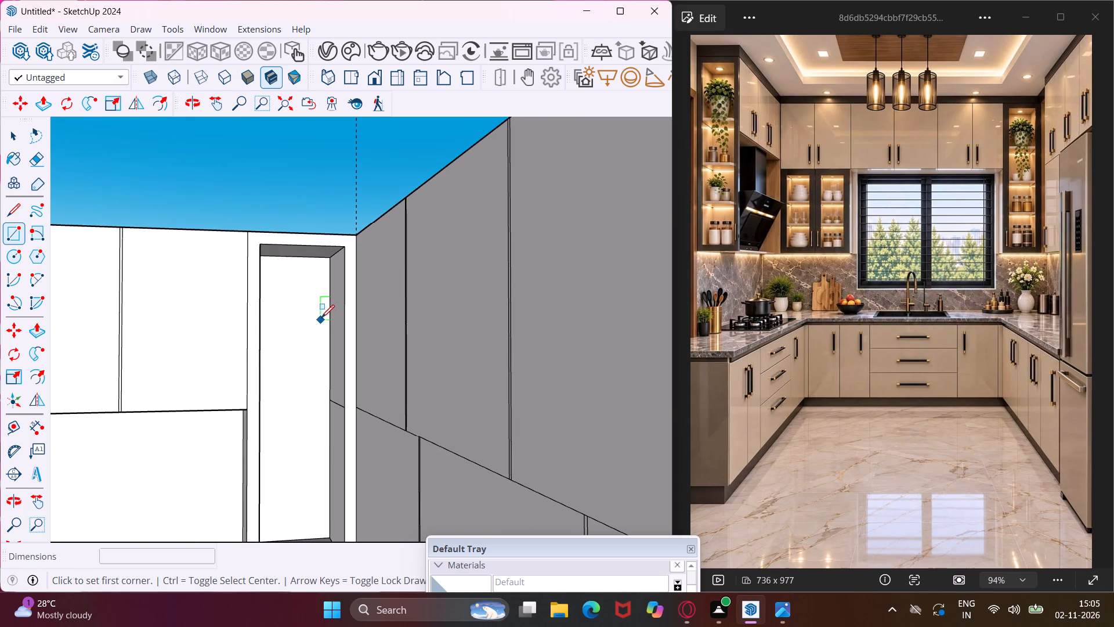
left_click(328, 325)
middle_click_drag(309, 333, 297, 343)
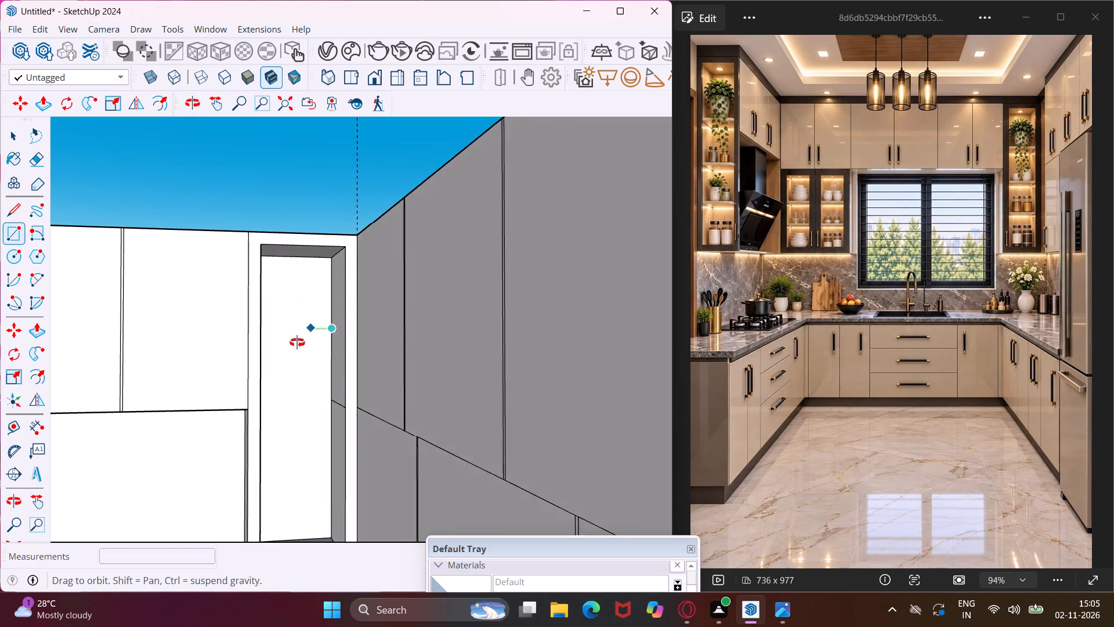
middle_click_drag(297, 343, 286, 358)
scroll(285, 331, "up", 12)
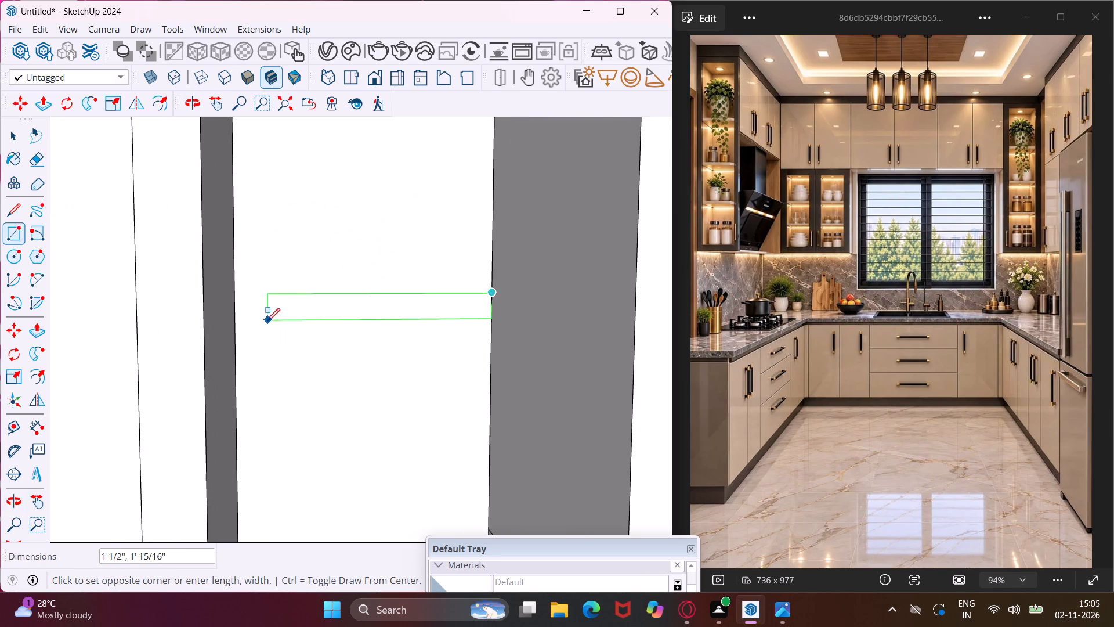
left_click(236, 318)
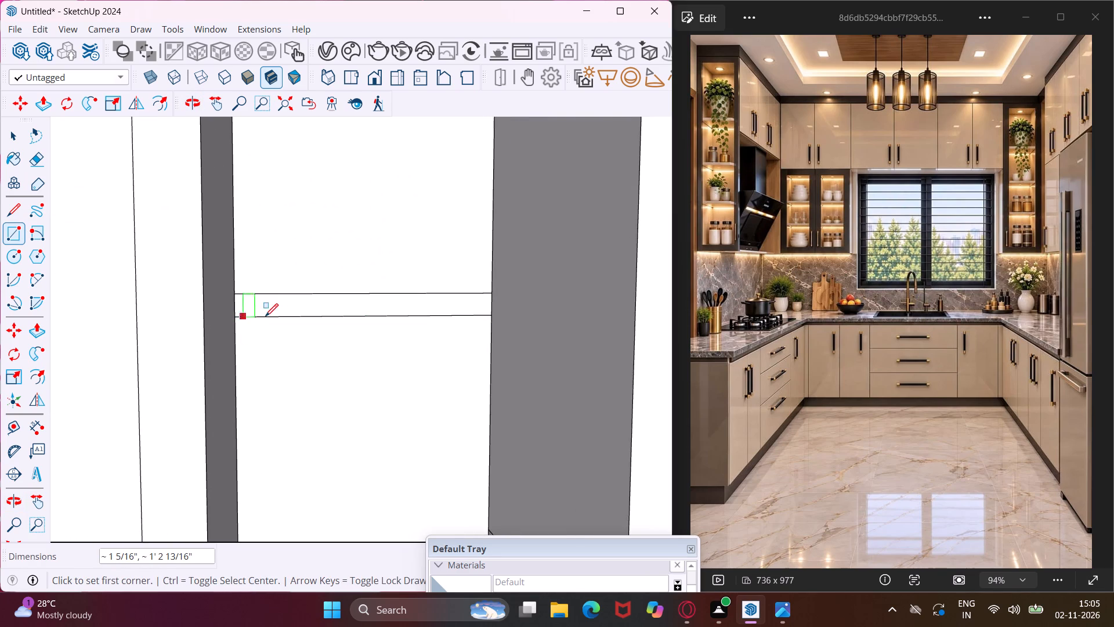
scroll(296, 307, "down", 9)
key("Escape")
key("space")
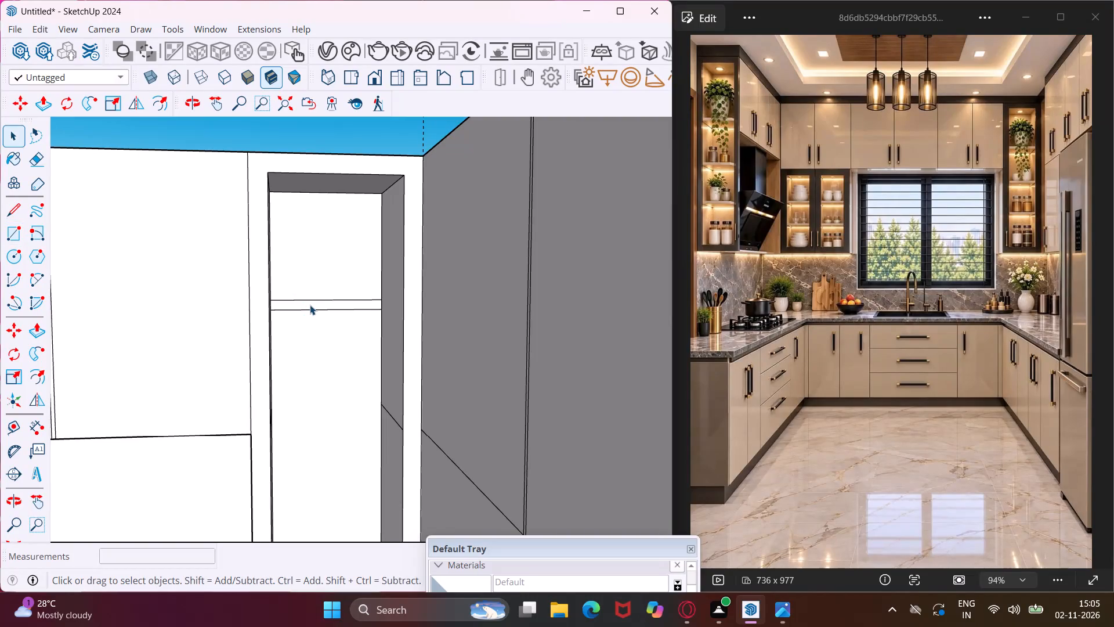
Copy the shelf rectangle twice down the tall cabinet's back panel, about 1' below the first and about 1' 2" below the second.
left_click(310, 305)
left_click(310, 305)
key("m")
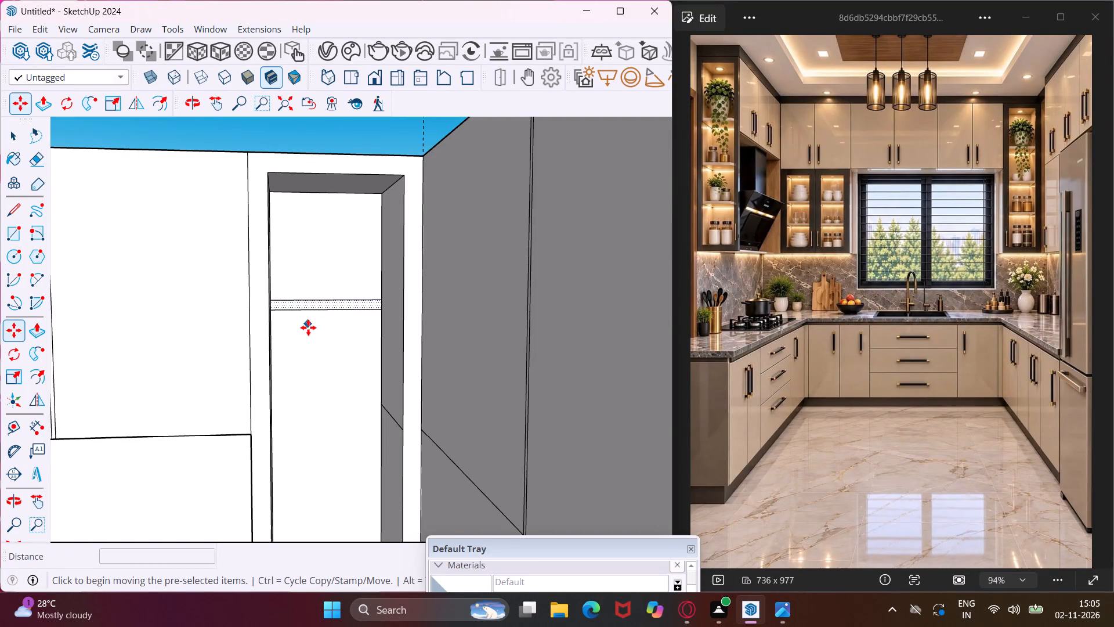
left_click(309, 307)
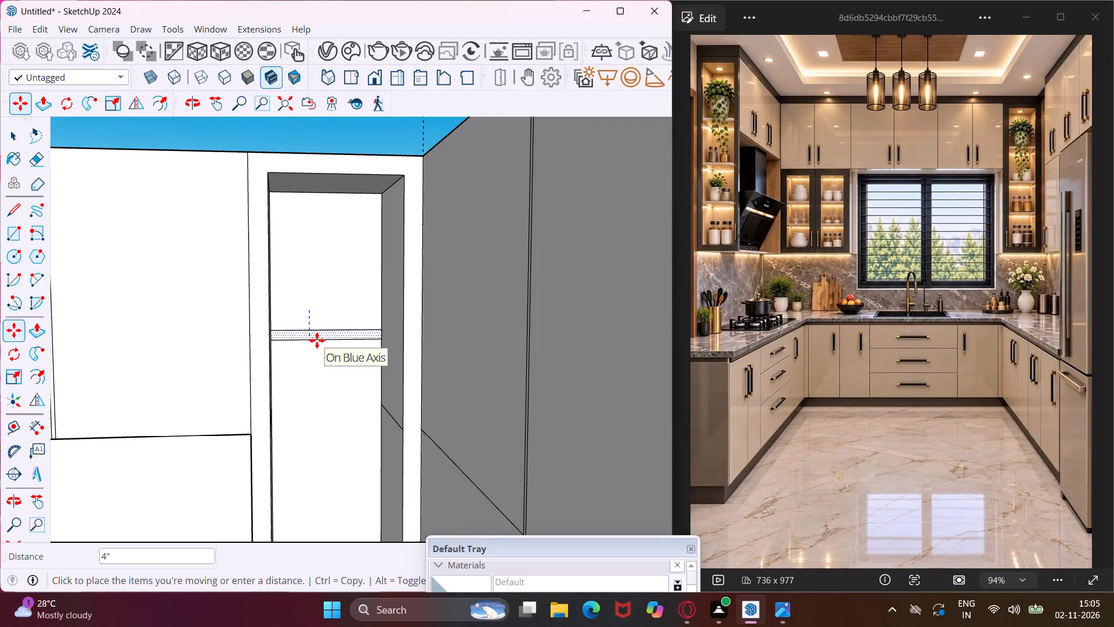
scroll(317, 340, "down", 7)
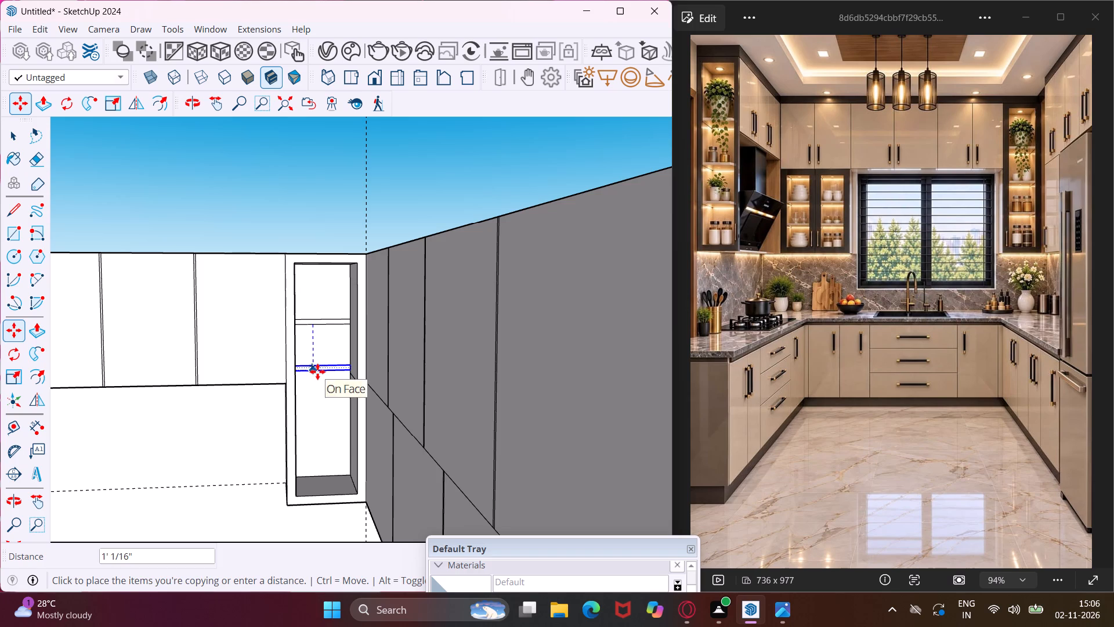
left_click(317, 372)
left_click(315, 369)
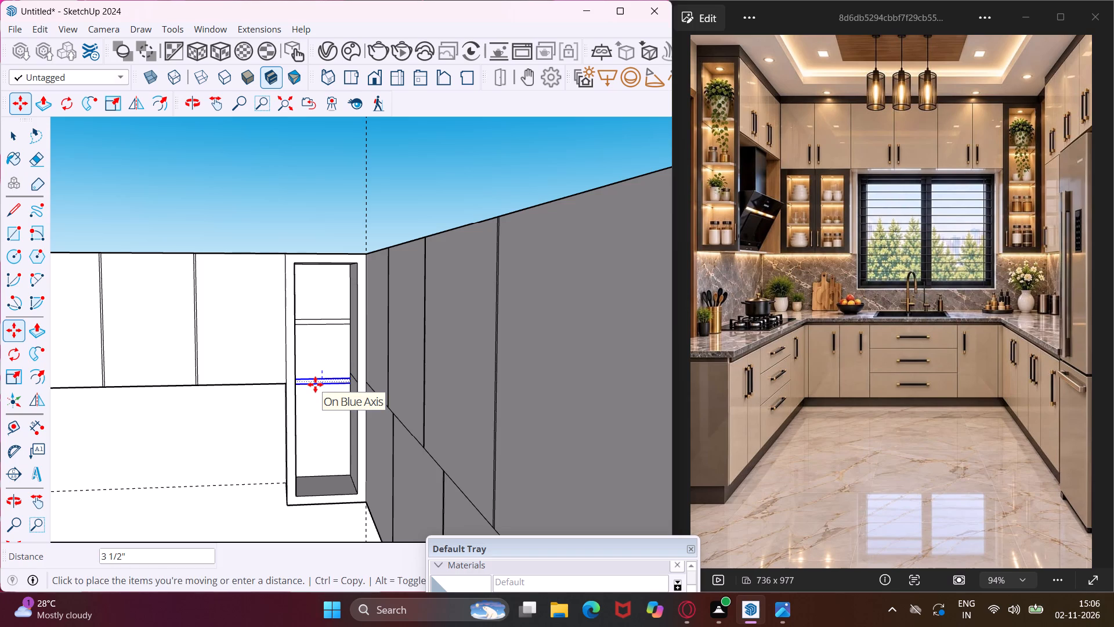
left_click(317, 429)
key("Escape")
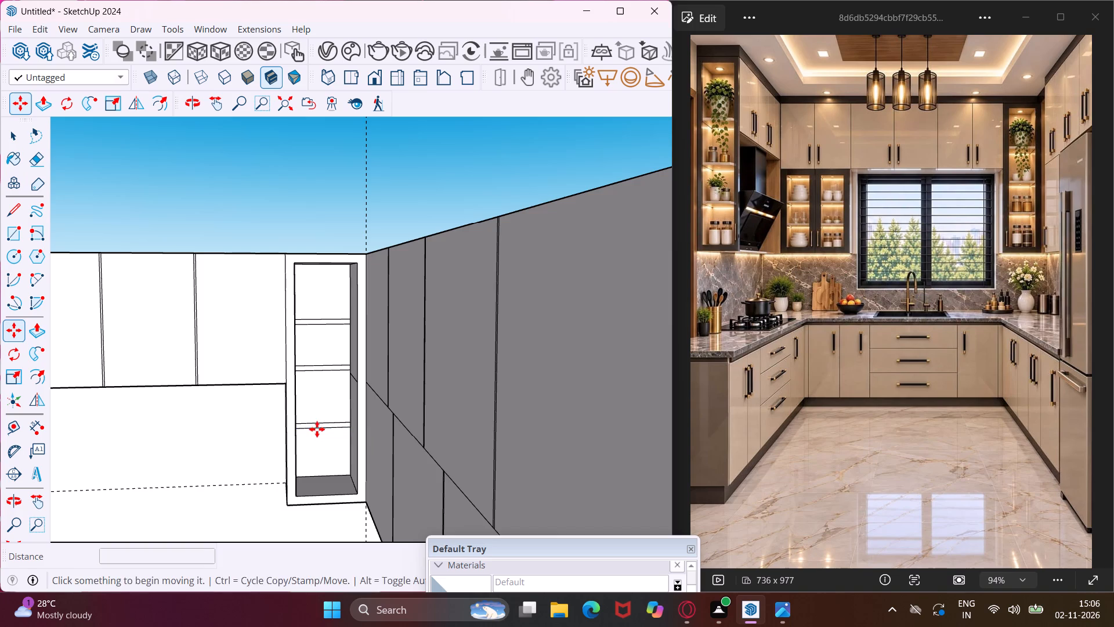
key("space")
Extrude the three shelf strips in the back wall's tall display cabinet 1' 4" forward to the frame's front with Push/Pull.
scroll(314, 424, "up", 6)
left_click(314, 429)
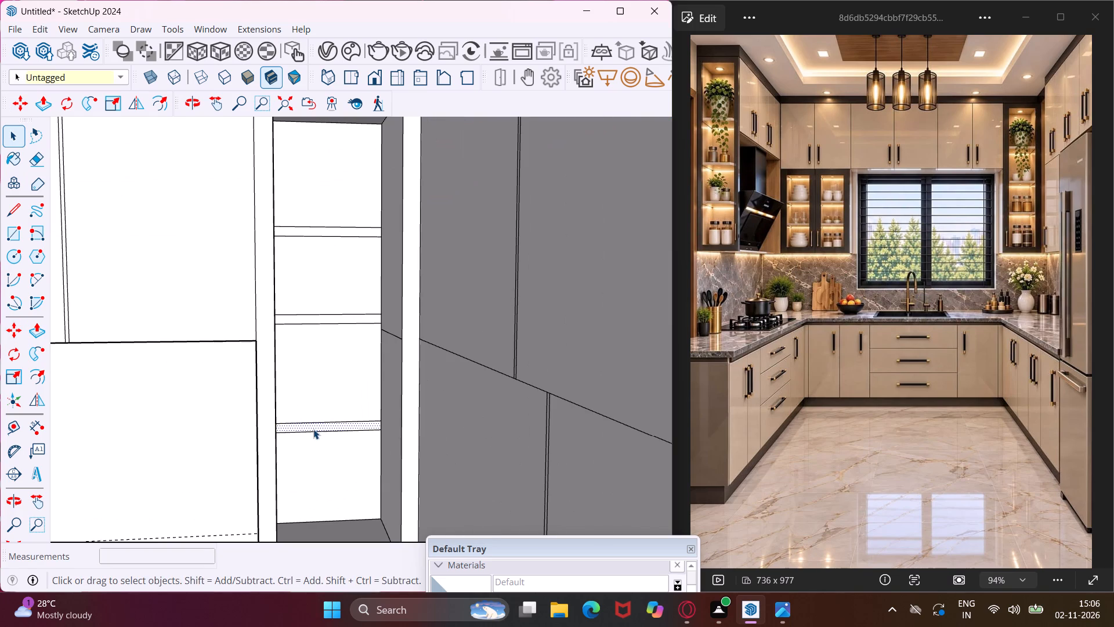
key("p")
left_click(313, 429)
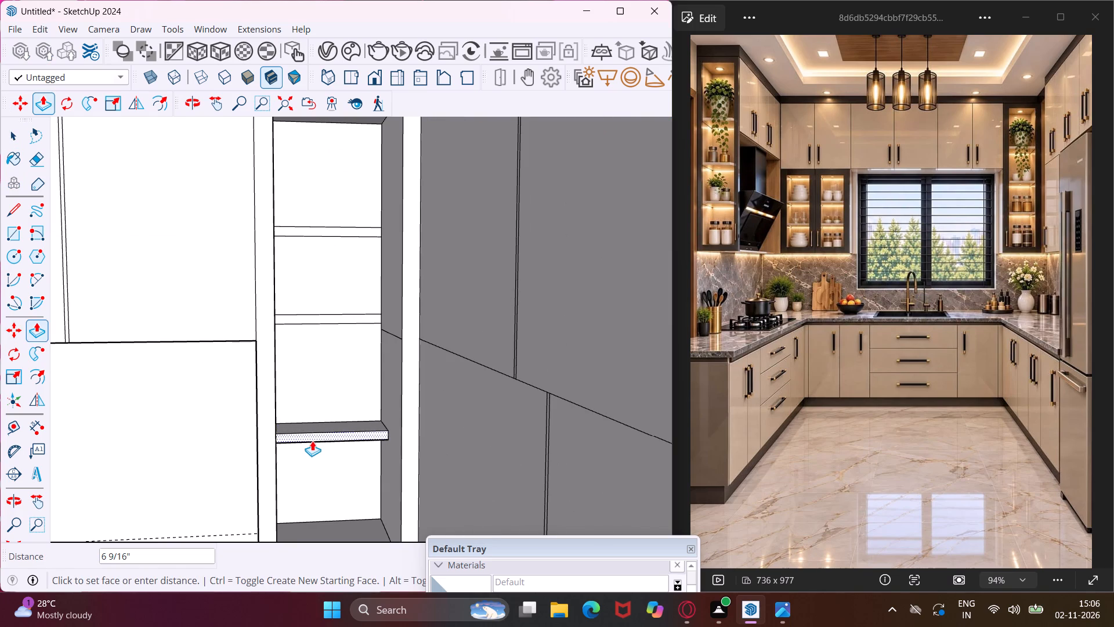
left_click(267, 436)
scroll(290, 325, "up", 2)
left_click(290, 324)
left_click(254, 333)
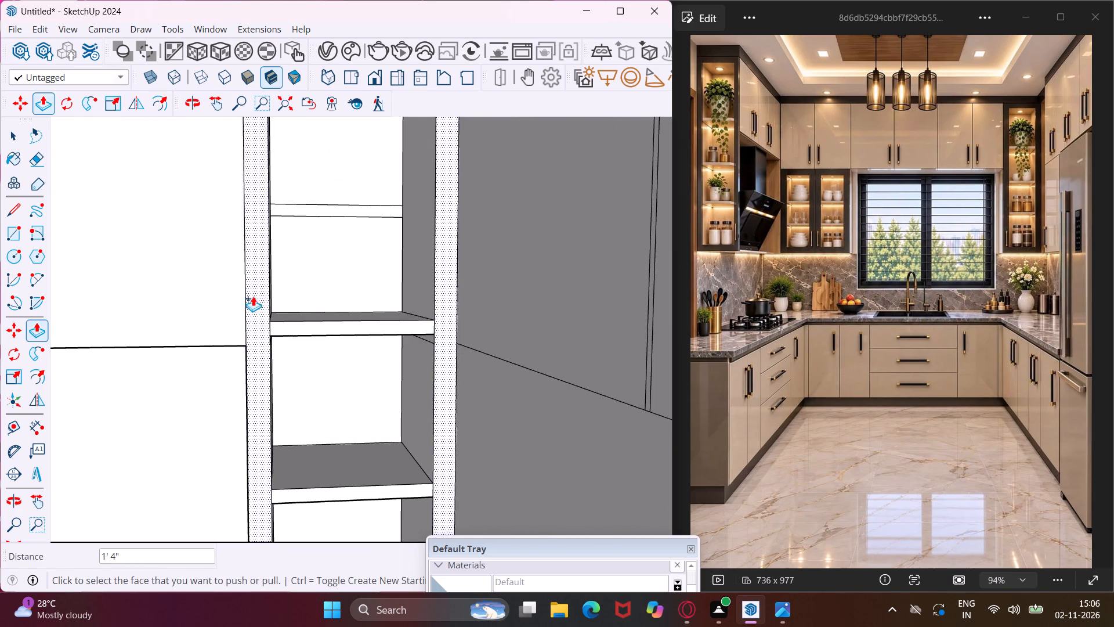
scroll(283, 210, "up", 2)
left_click(283, 210)
left_click(259, 232)
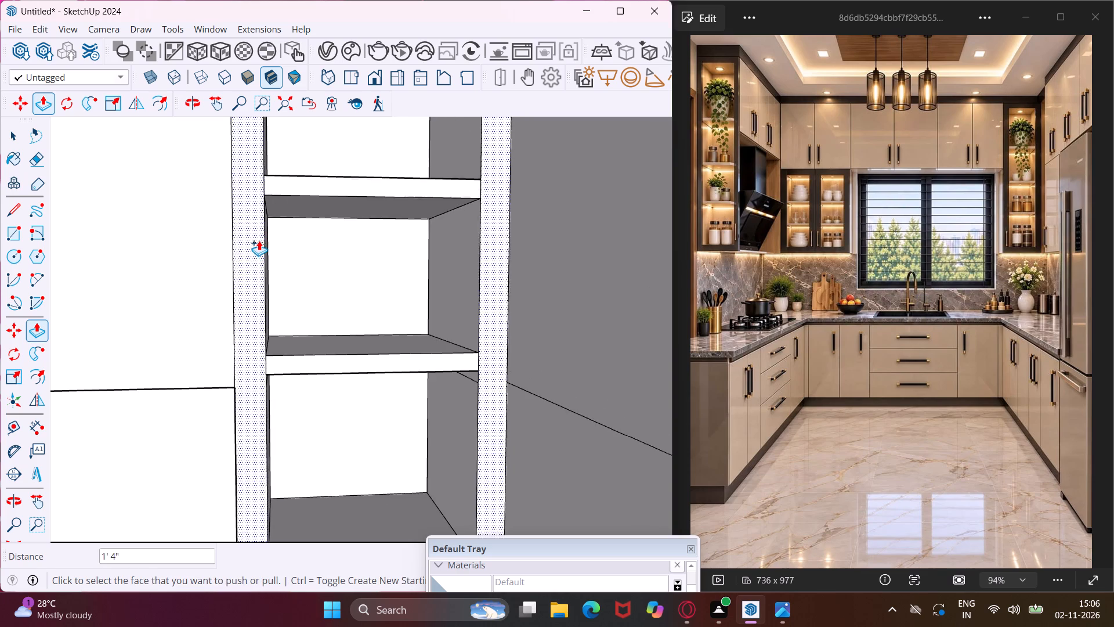
Review the overall kitchen model, checking the shelved display cabinets and remaining base cabinets against the reference picture.
scroll(259, 240, "down", 15)
key("Escape")
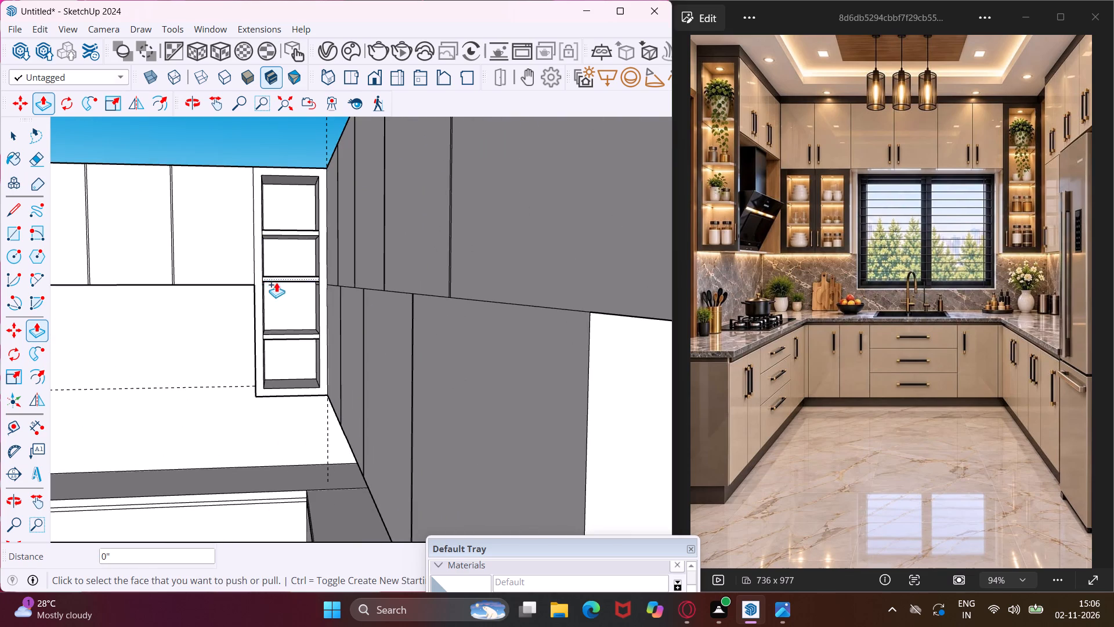
key("space")
scroll(277, 283, "down", 3)
middle_click_drag(277, 283, 288, 288)
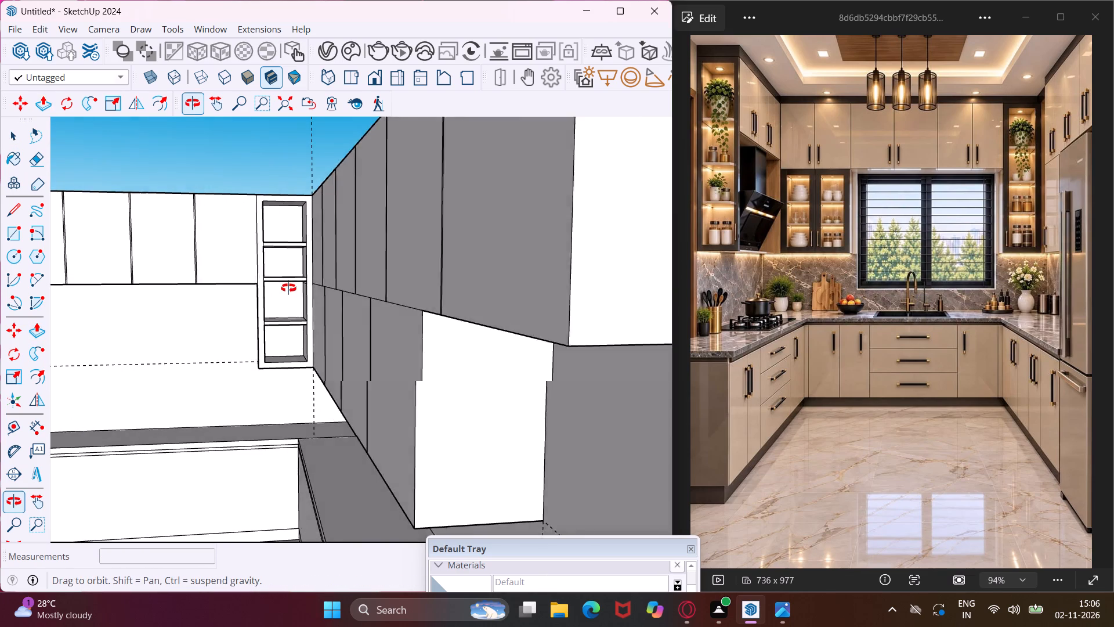
middle_click_drag(288, 288, 306, 290)
scroll(306, 290, "down", 2)
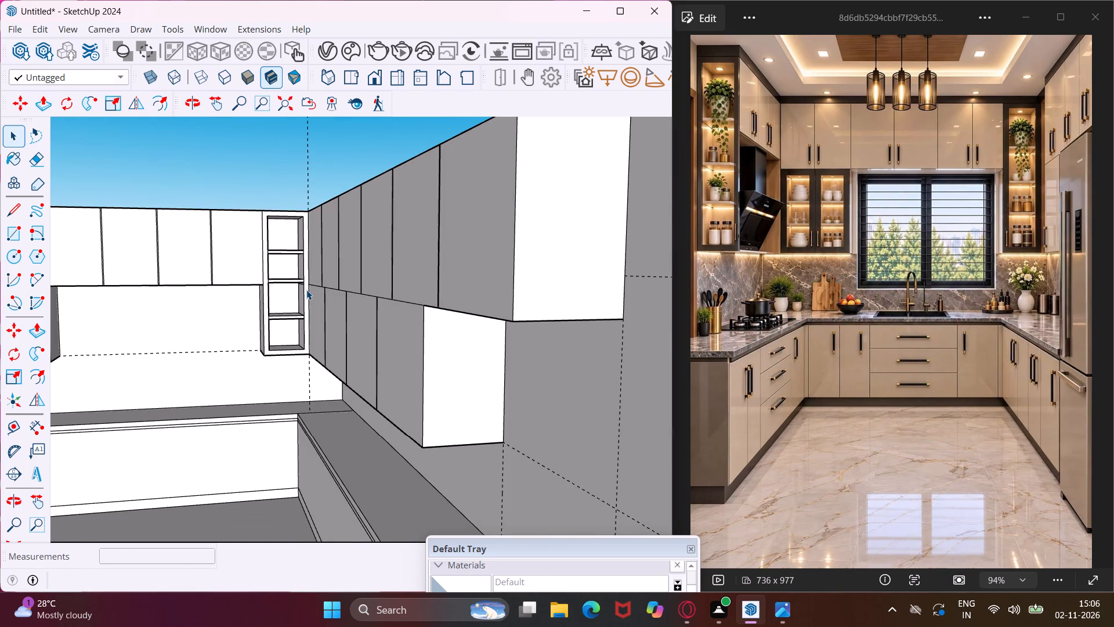
scroll(306, 290, "down", 8)
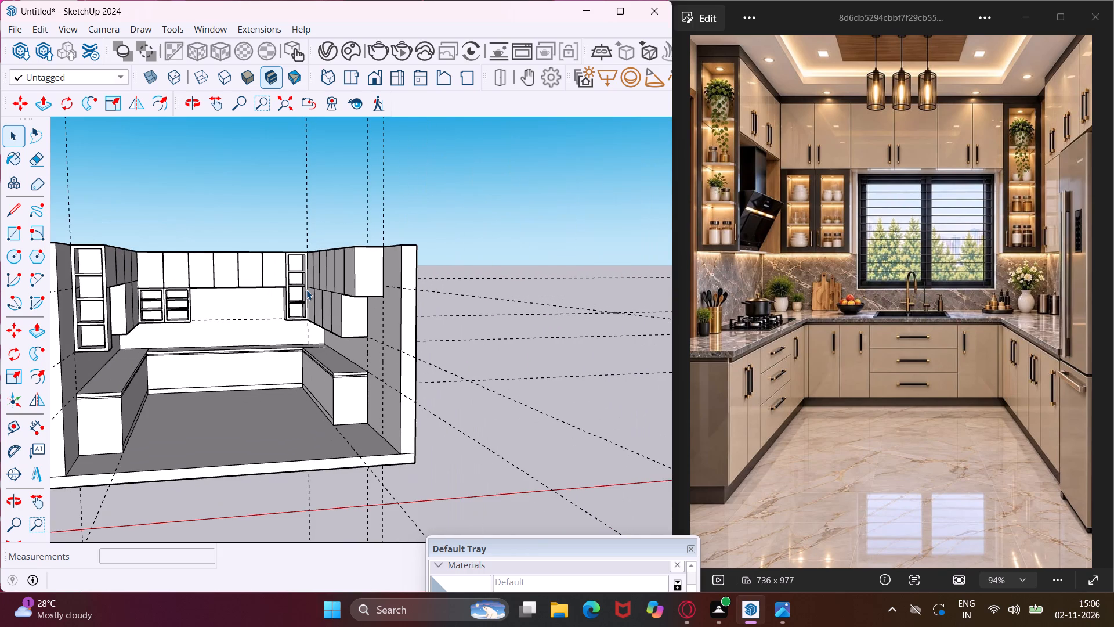
scroll(306, 290, "down", 1)
scroll(139, 372, "up", 5)
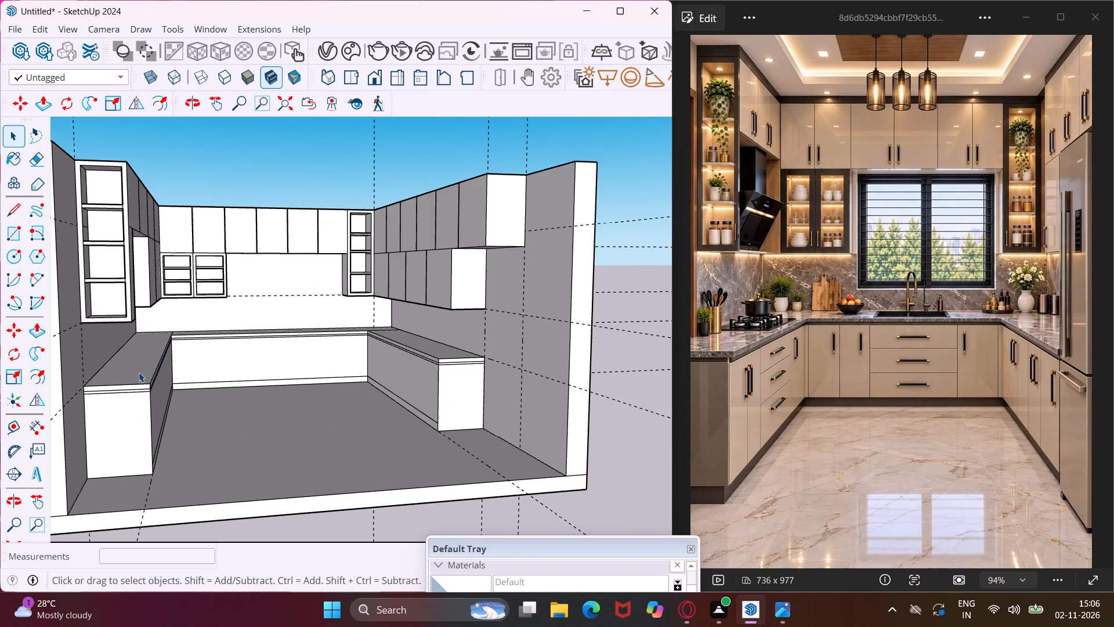
Draw a 2' 5" vertical line close to the left end of the back wall's base cabinet front, marking a narrow corner strip.
middle_click_drag(143, 391, 120, 388)
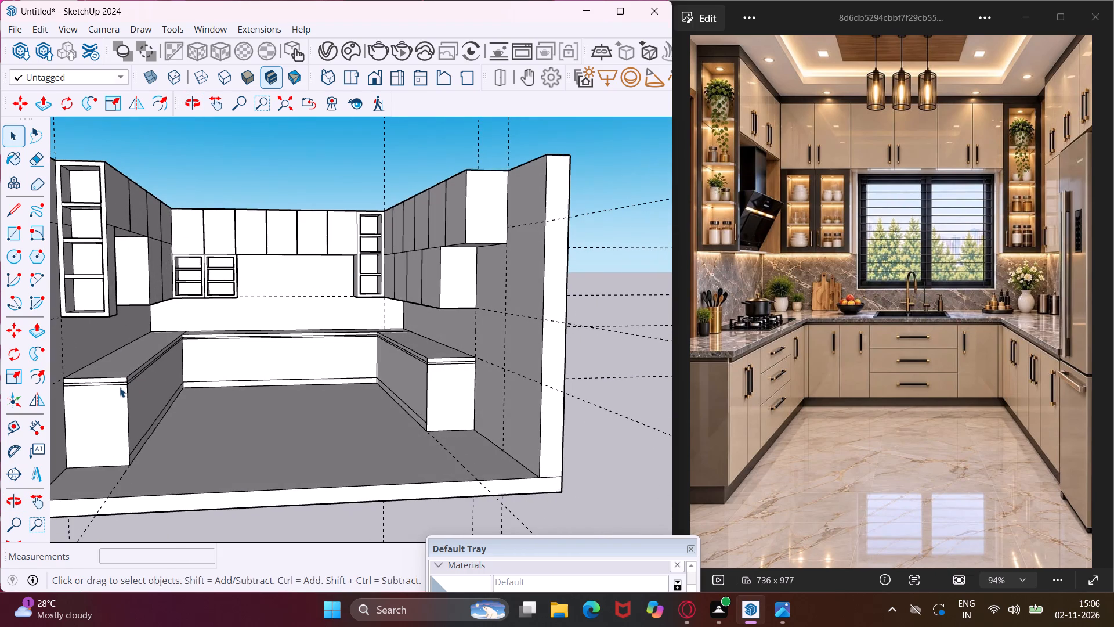
scroll(120, 387, "up", 5)
middle_click_drag(120, 387, 106, 378)
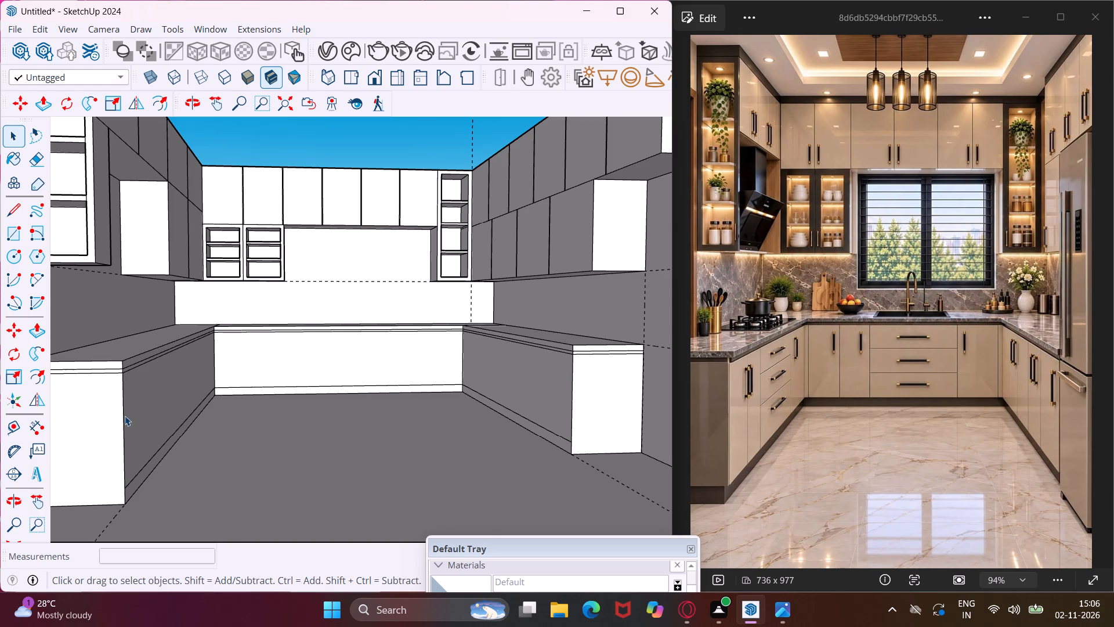
scroll(125, 434, "up", 4)
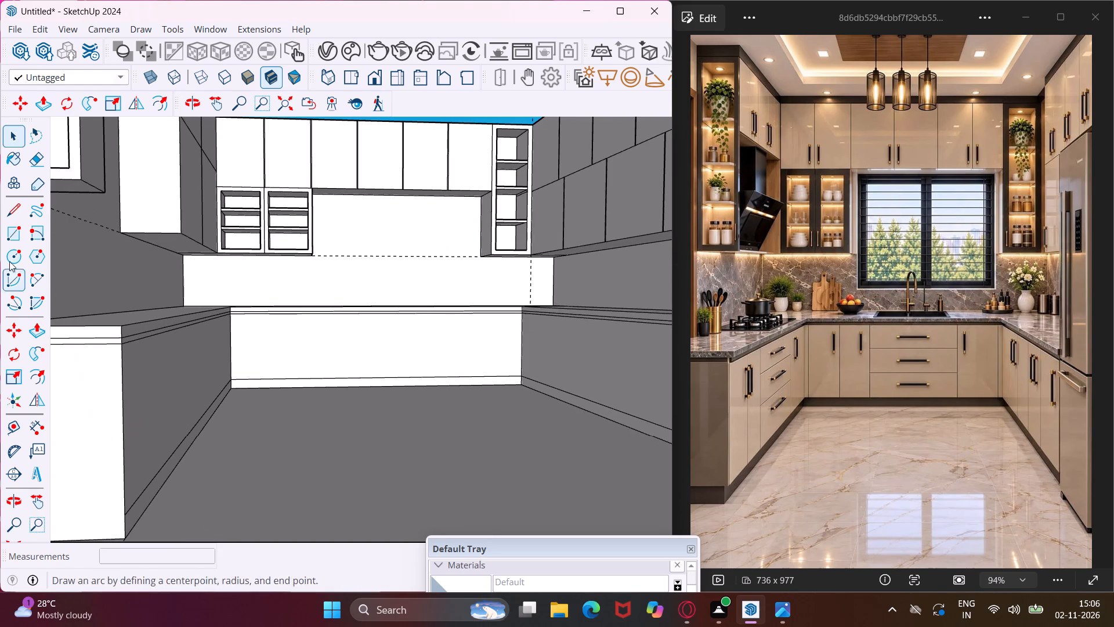
left_click(8, 213)
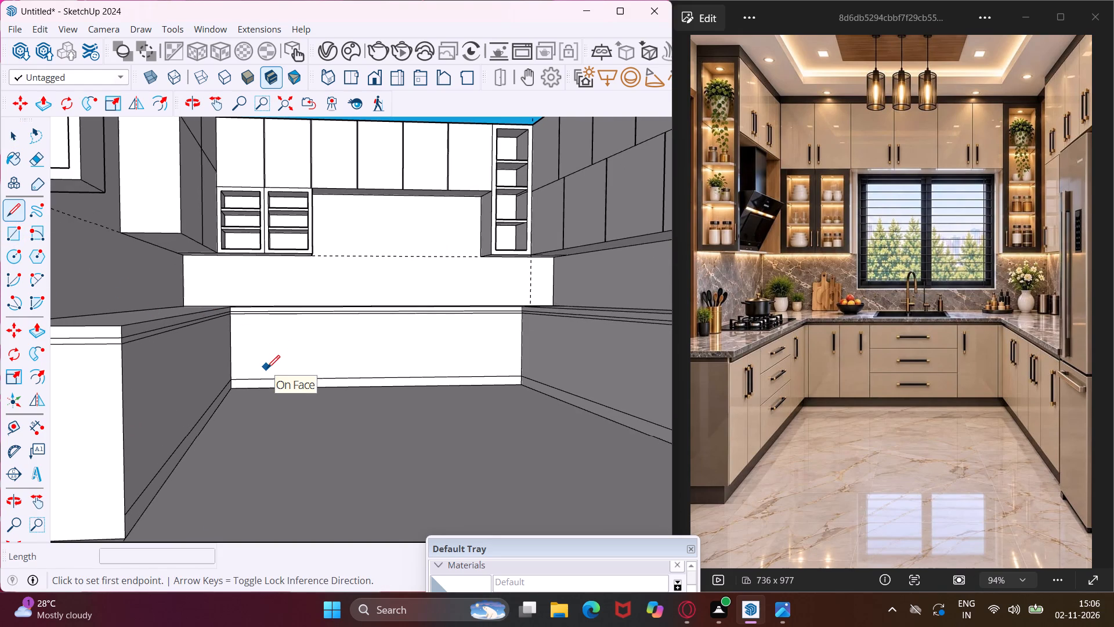
scroll(267, 368, "up", 5)
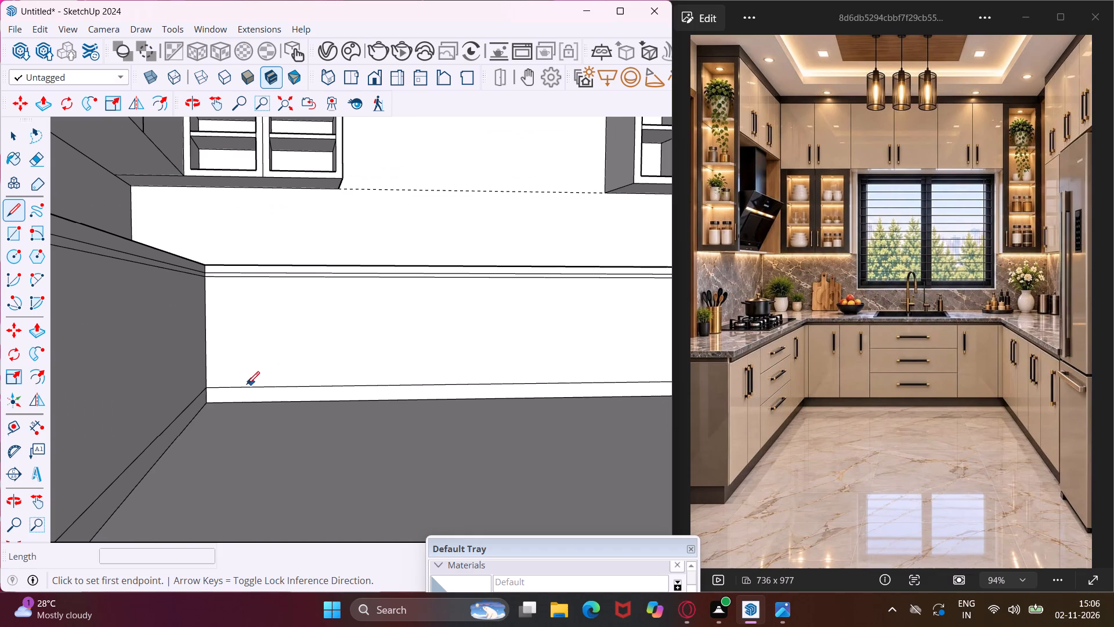
scroll(236, 386, "up", 4)
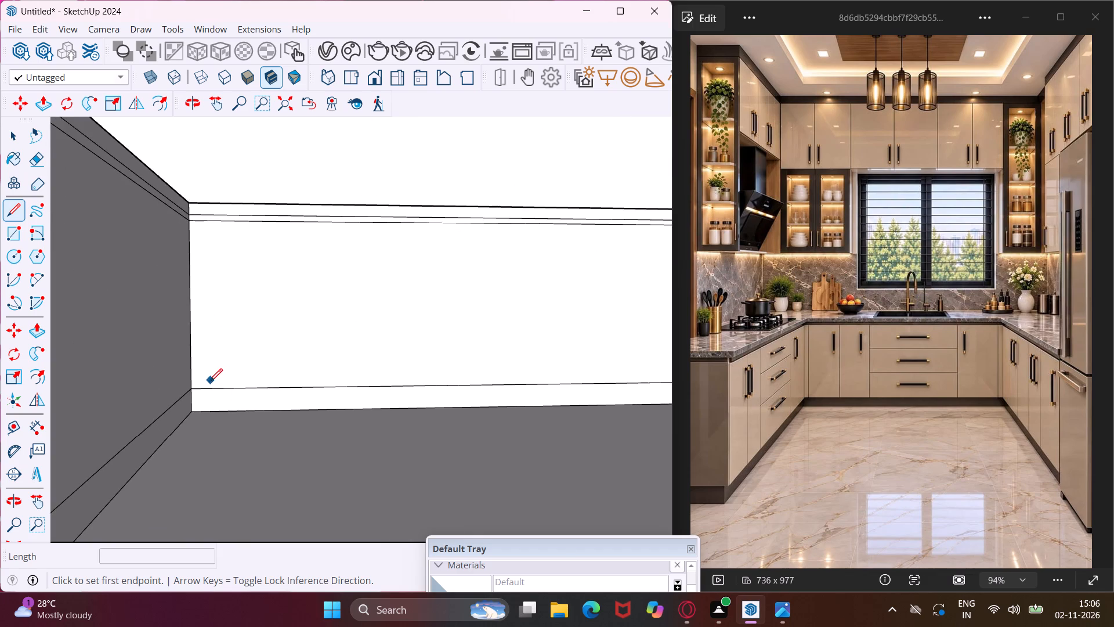
left_click(202, 387)
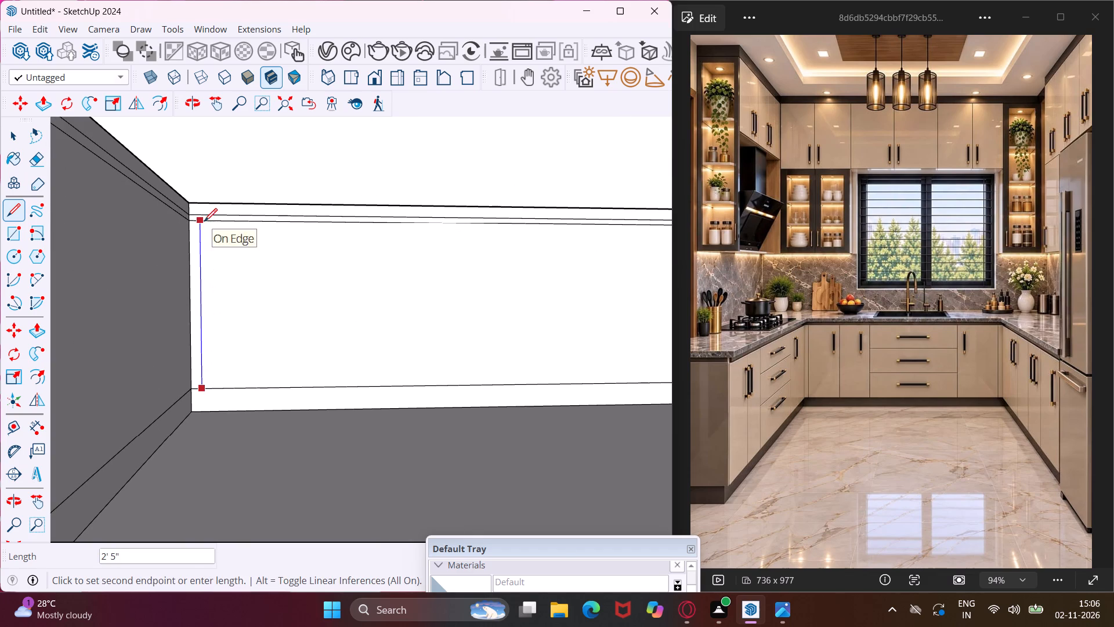
left_click(204, 221)
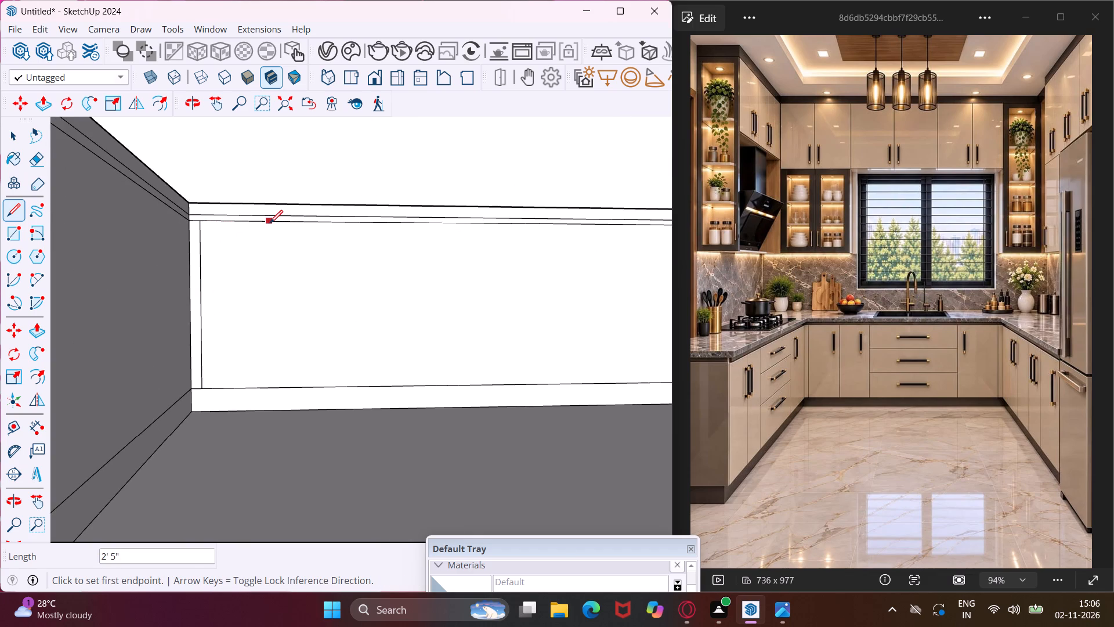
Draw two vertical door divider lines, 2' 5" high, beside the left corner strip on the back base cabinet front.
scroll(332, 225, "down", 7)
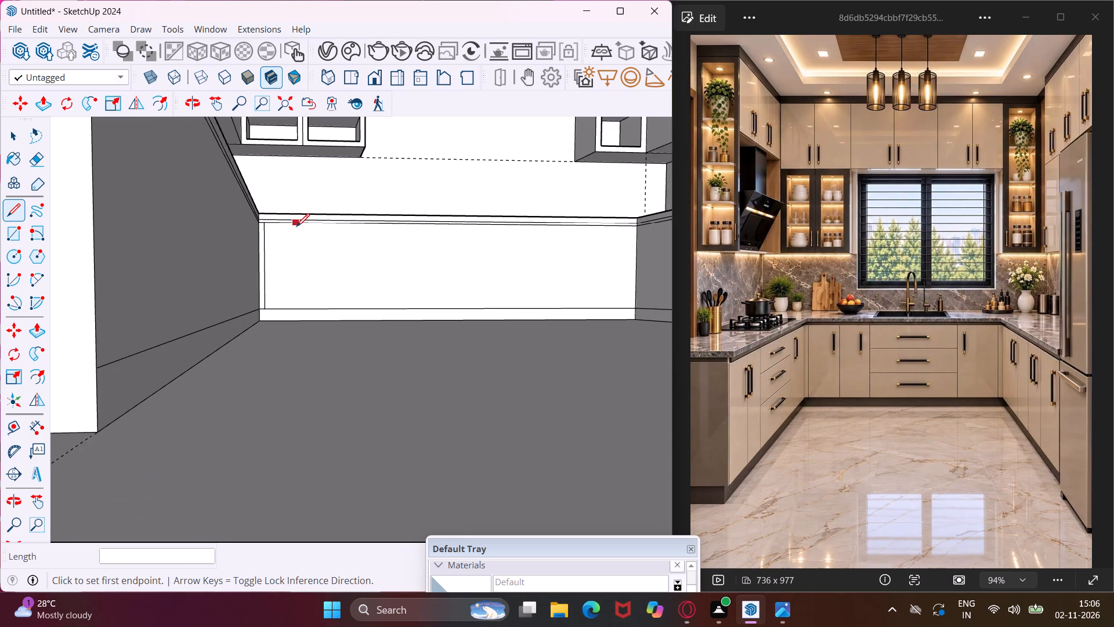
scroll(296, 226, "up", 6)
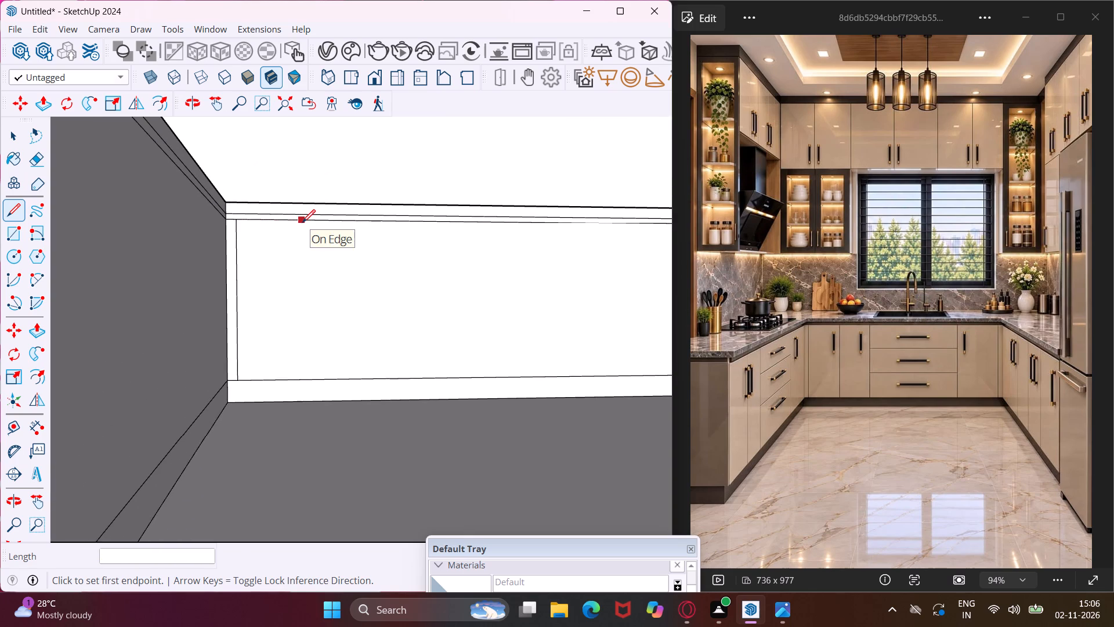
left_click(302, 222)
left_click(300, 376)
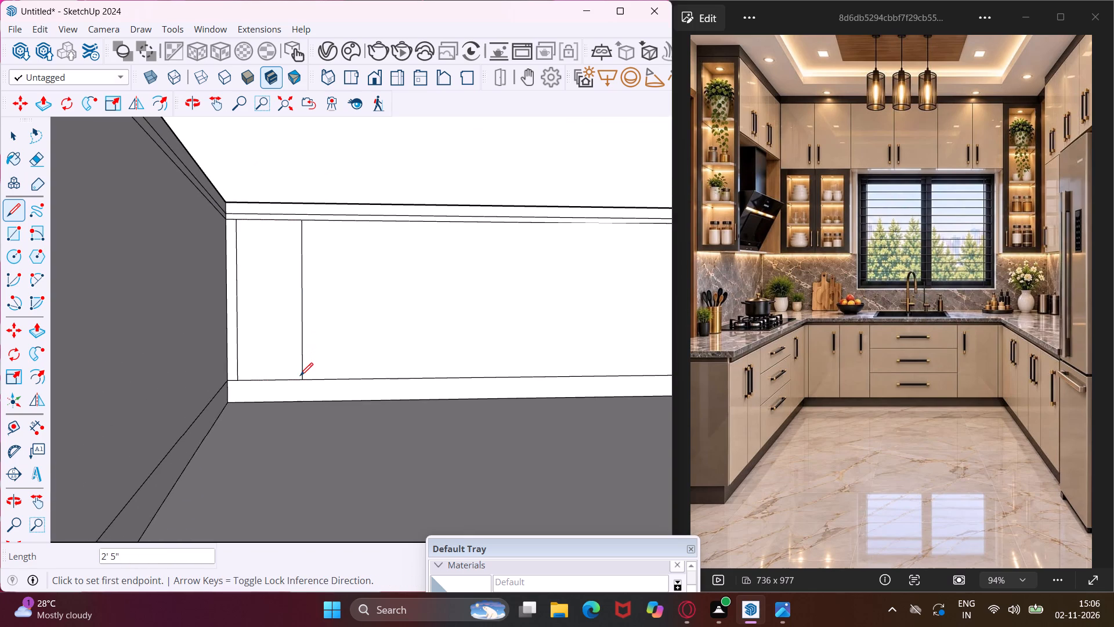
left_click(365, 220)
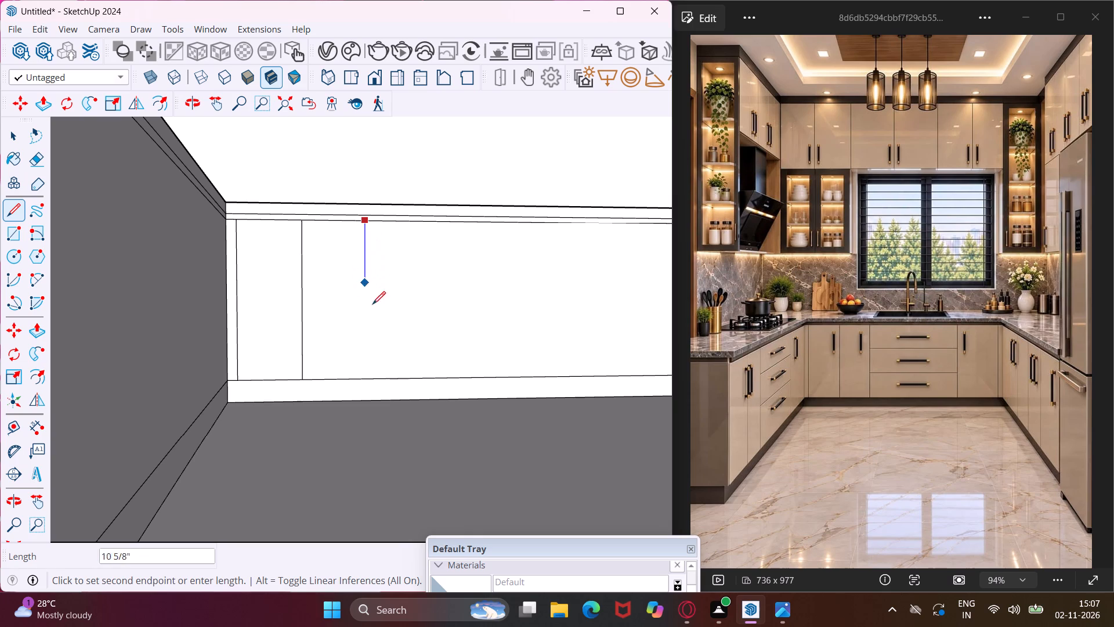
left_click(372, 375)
Draw two 2' 5" vertical lines at the back base cabinet front's right end, marking a narrow corner strip and one door.
scroll(276, 344, "down", 7)
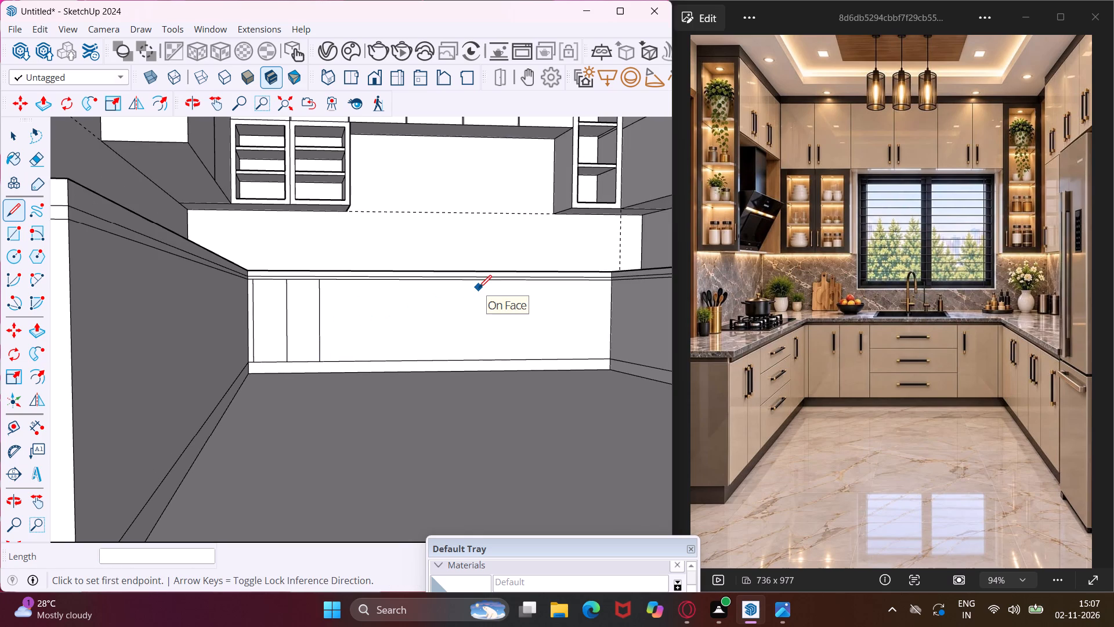
scroll(479, 288, "up", 3)
scroll(462, 296, "down", 3)
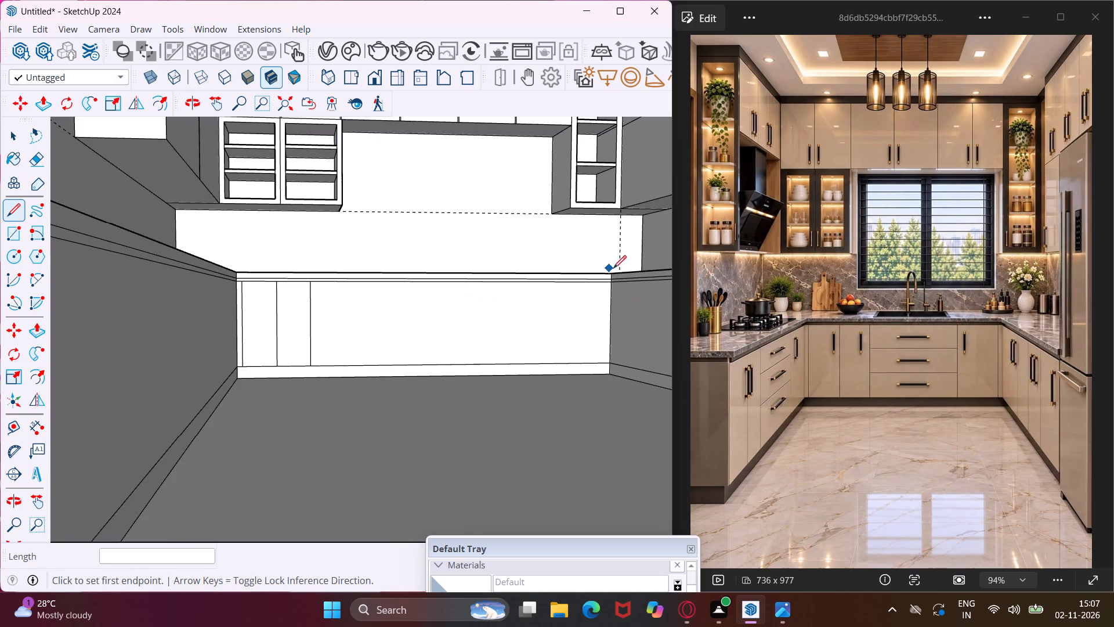
scroll(613, 268, "up", 3)
left_click(597, 284)
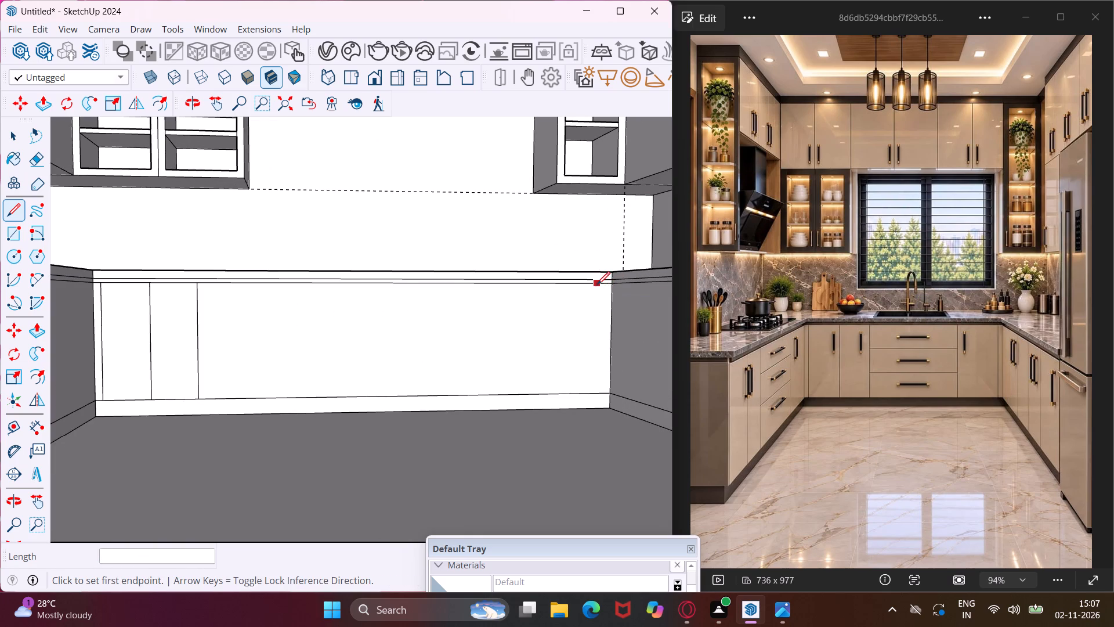
left_click(593, 388)
scroll(512, 385, "down", 1)
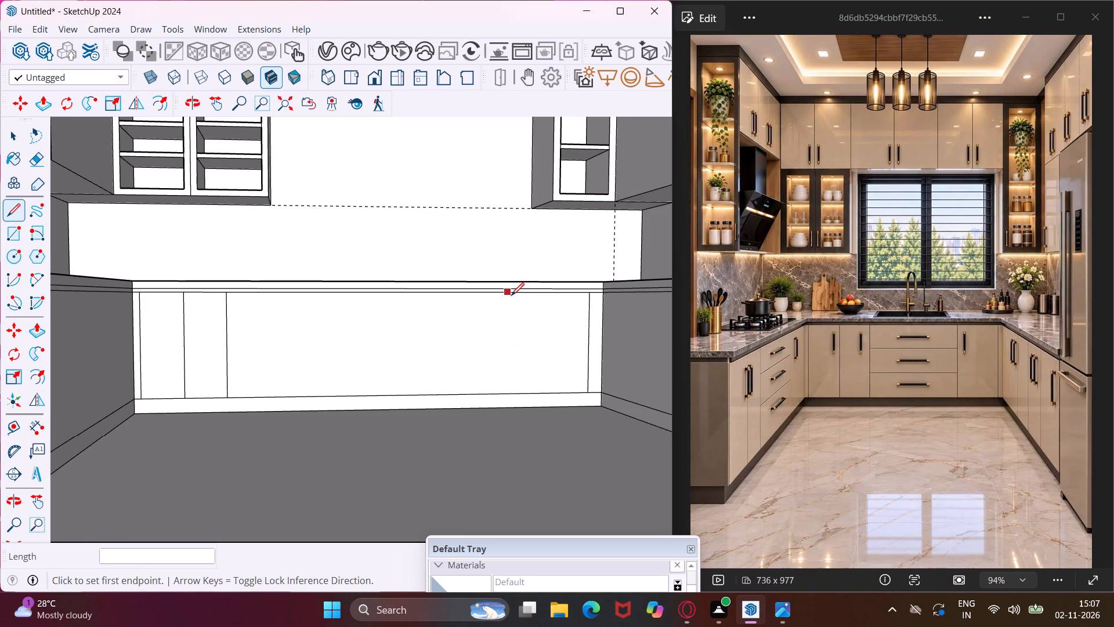
left_click(519, 296)
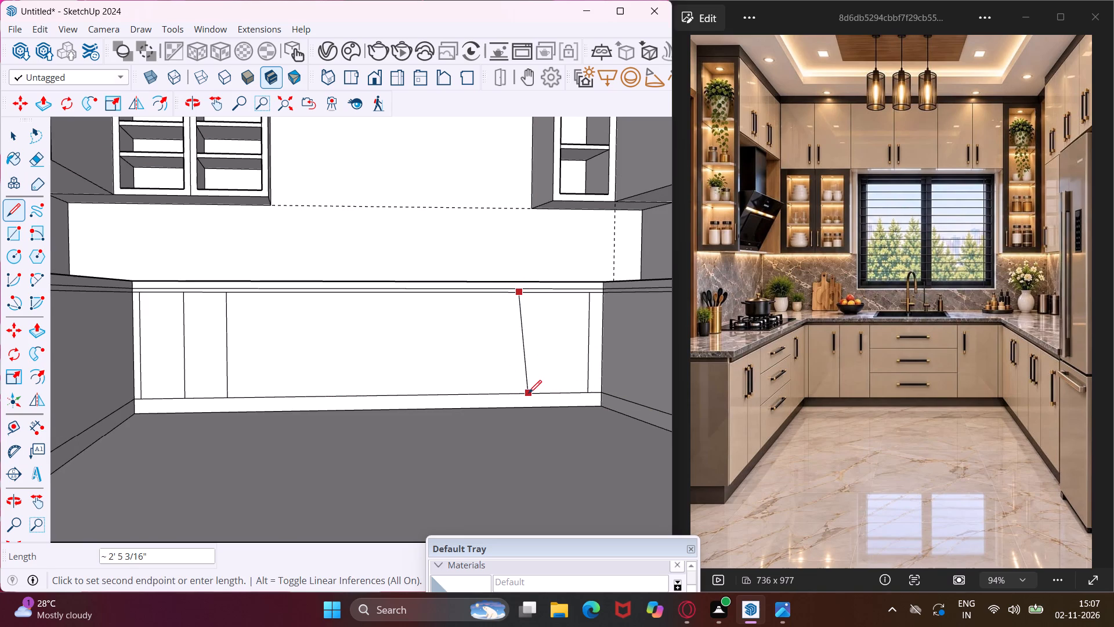
left_click(519, 394)
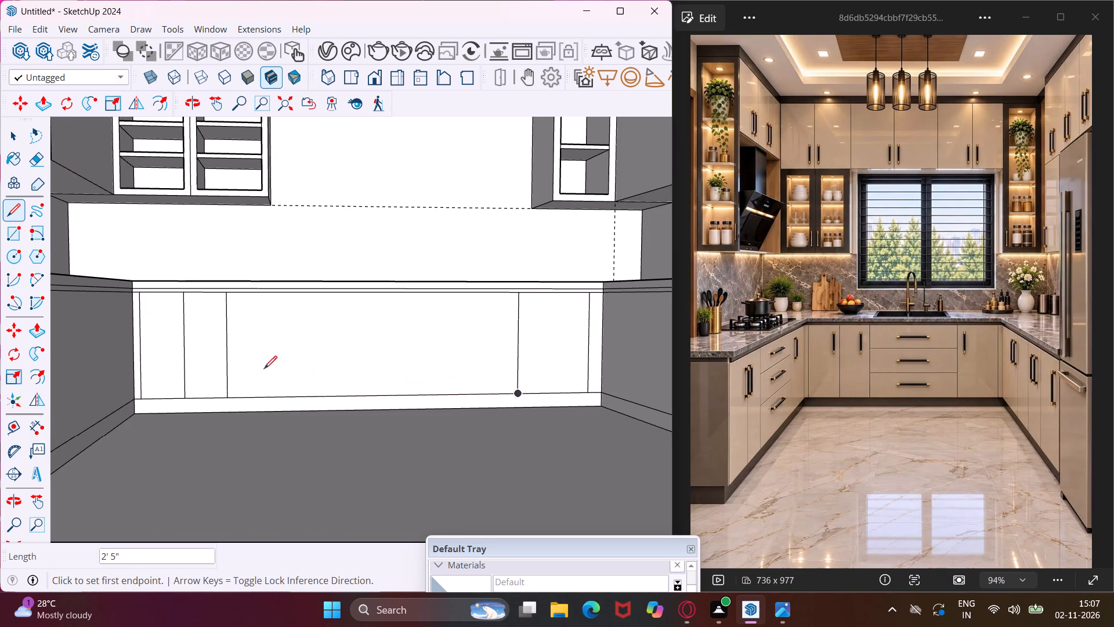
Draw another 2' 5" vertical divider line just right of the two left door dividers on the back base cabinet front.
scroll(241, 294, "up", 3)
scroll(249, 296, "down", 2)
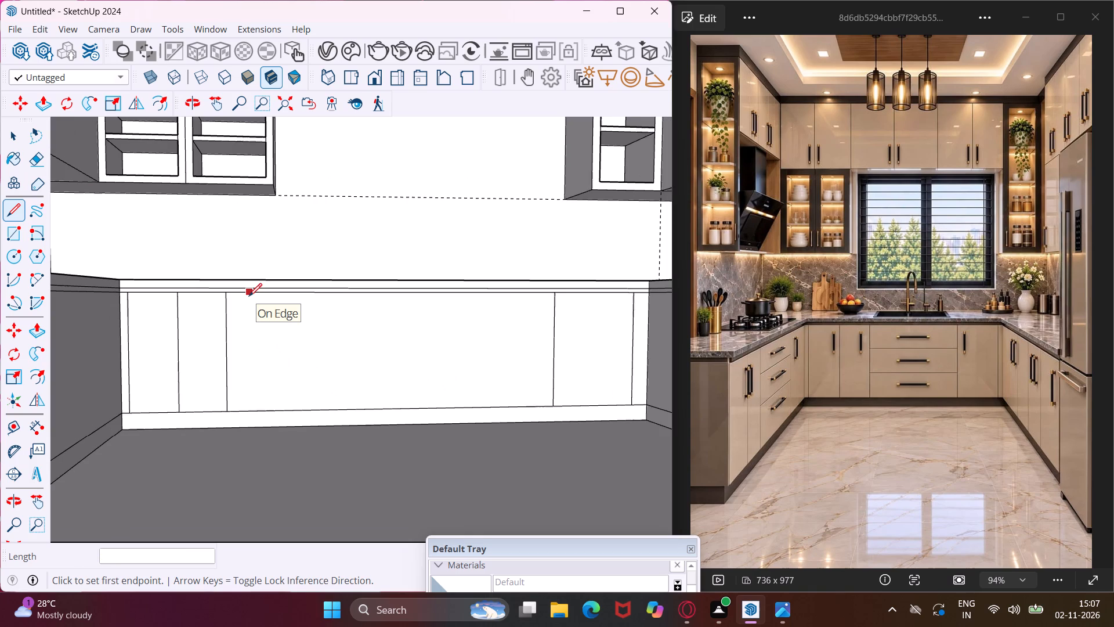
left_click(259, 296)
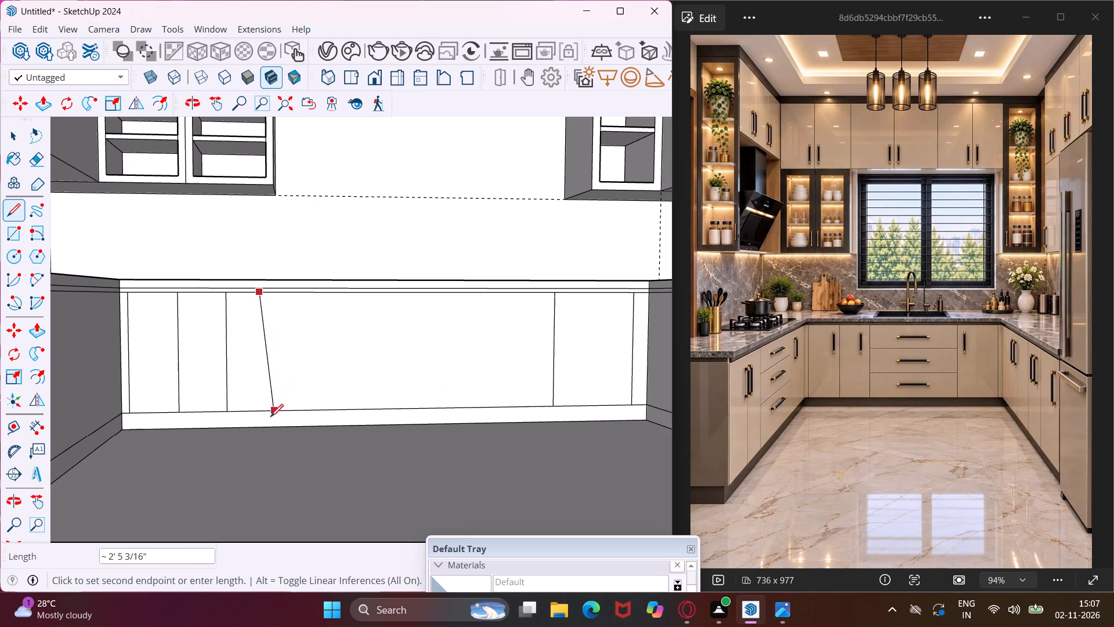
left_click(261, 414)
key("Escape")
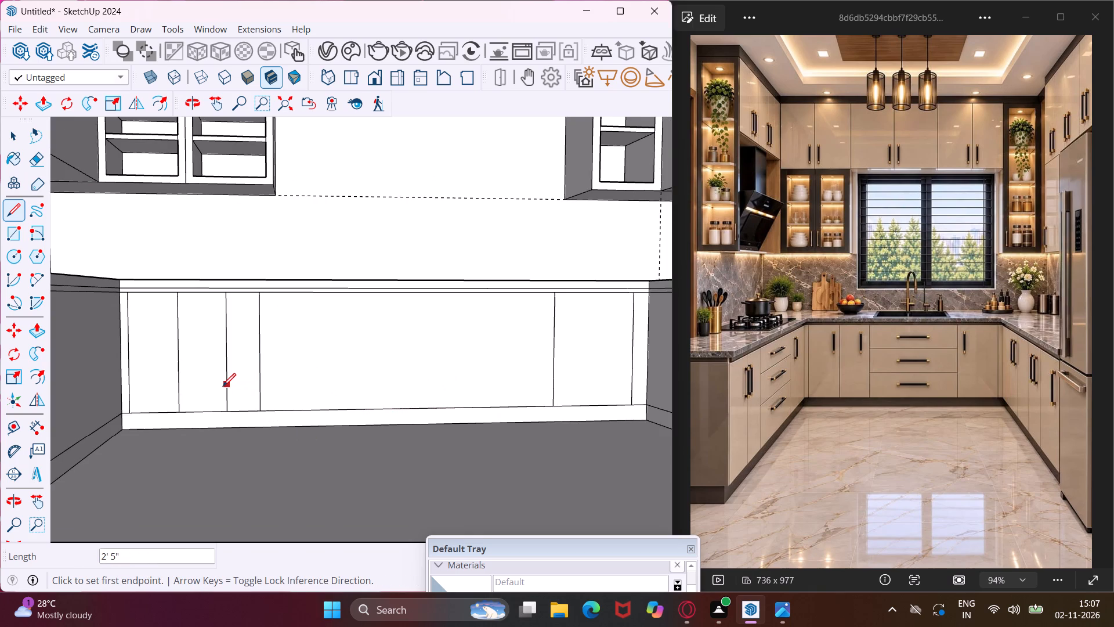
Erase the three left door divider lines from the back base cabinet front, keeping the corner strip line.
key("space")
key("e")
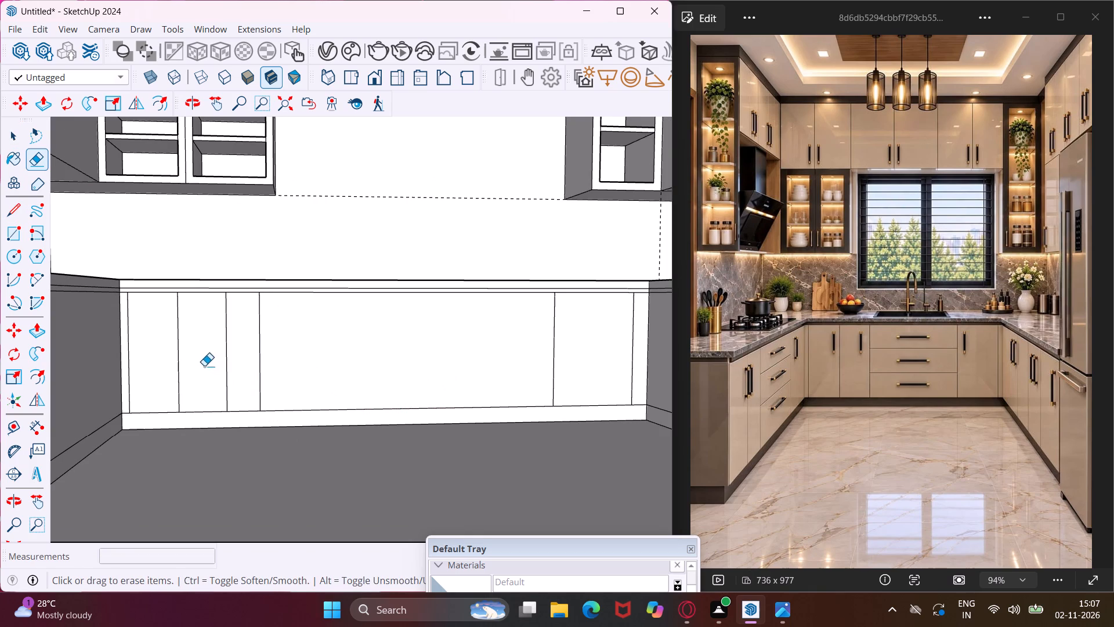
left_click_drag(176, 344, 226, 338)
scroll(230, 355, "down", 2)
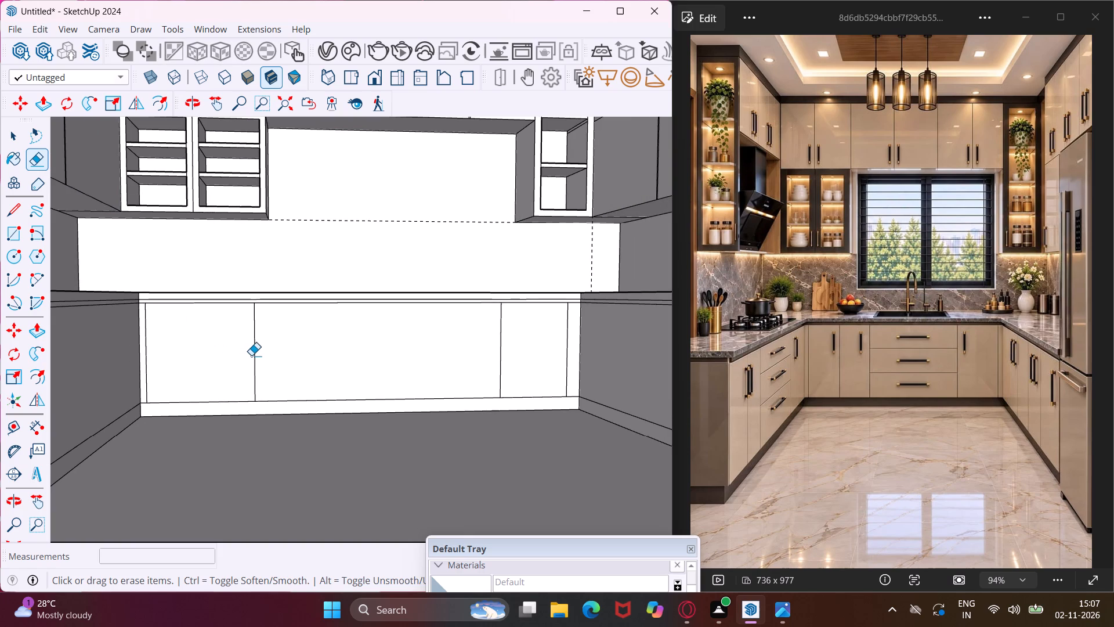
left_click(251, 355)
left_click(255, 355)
Draw a 2' 5" vertical line bounding a wider left door section, and another at its midpoint to split it into two doors.
key("l")
scroll(251, 316, "up", 2)
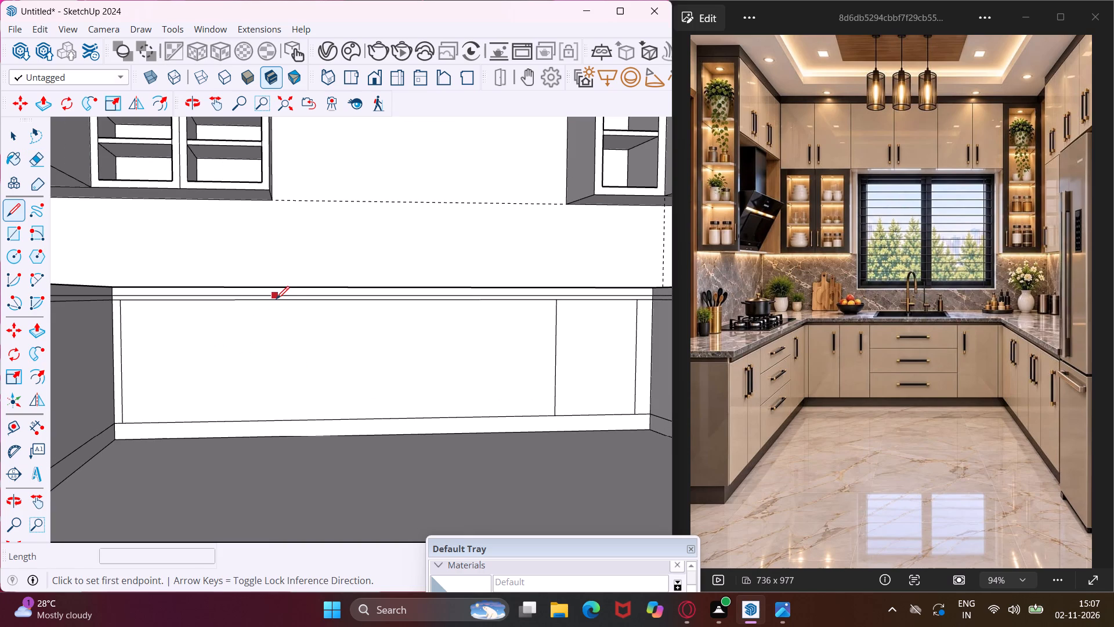
left_click(288, 302)
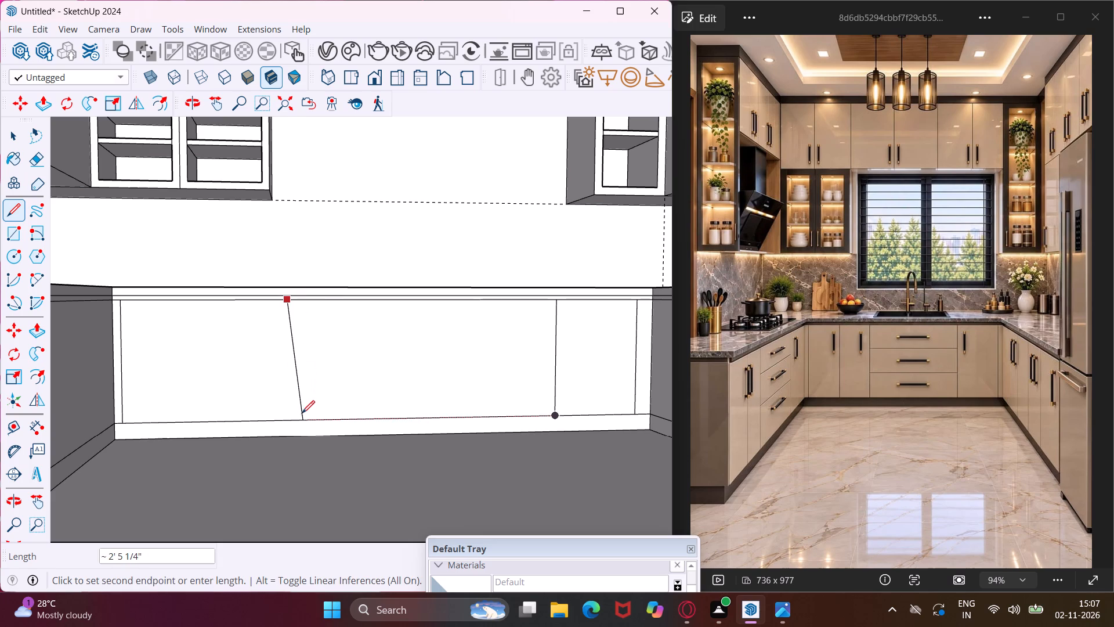
left_click(292, 419)
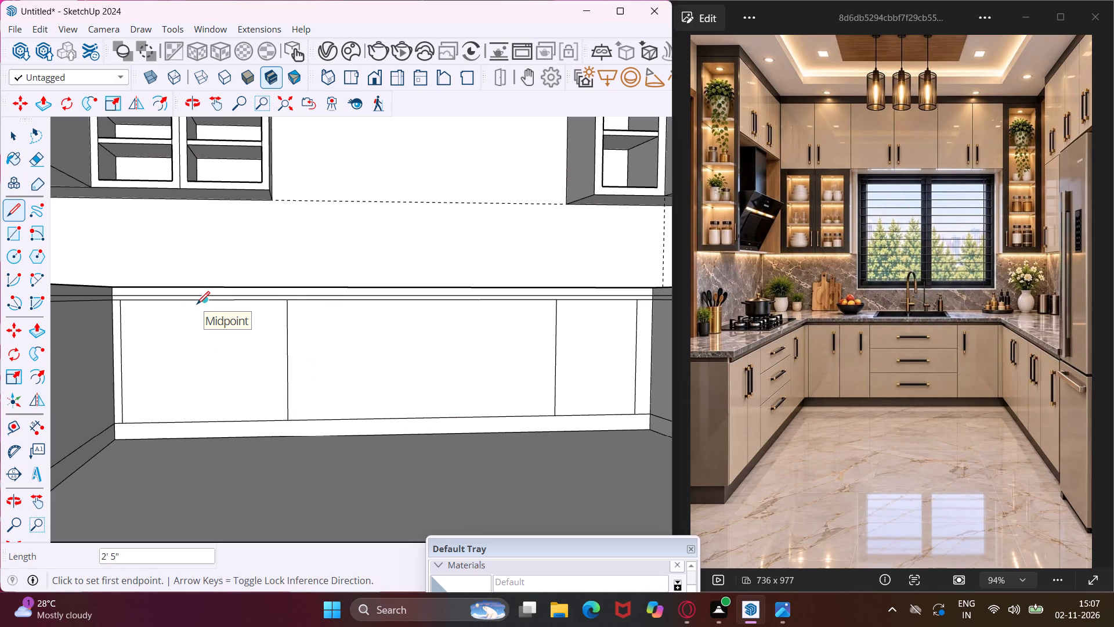
left_click(200, 303)
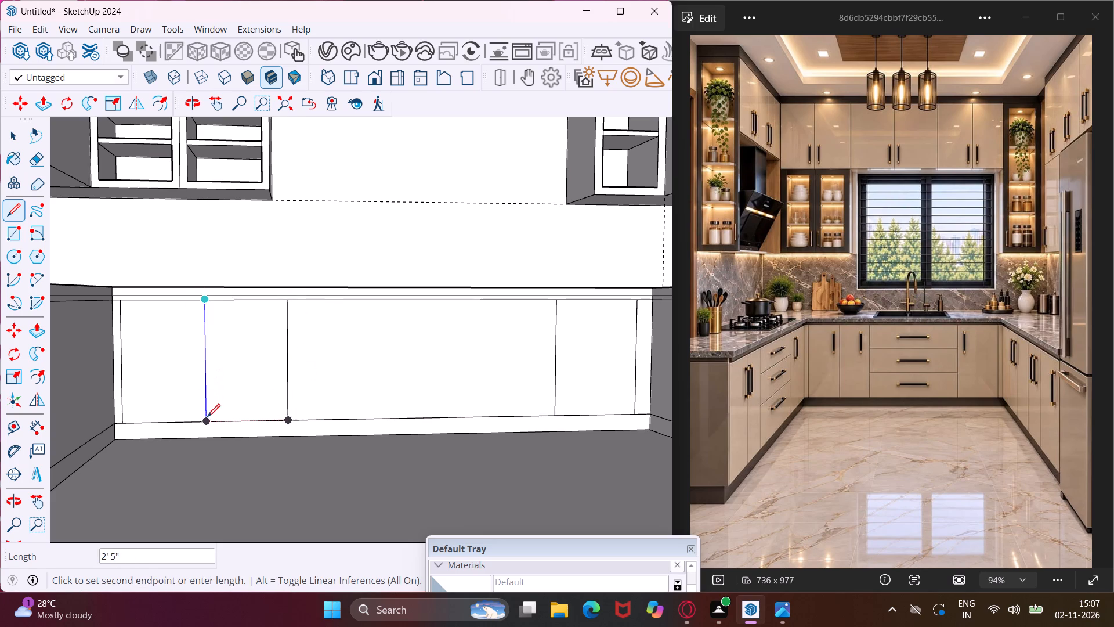
left_click(207, 417)
scroll(183, 408, "down", 3)
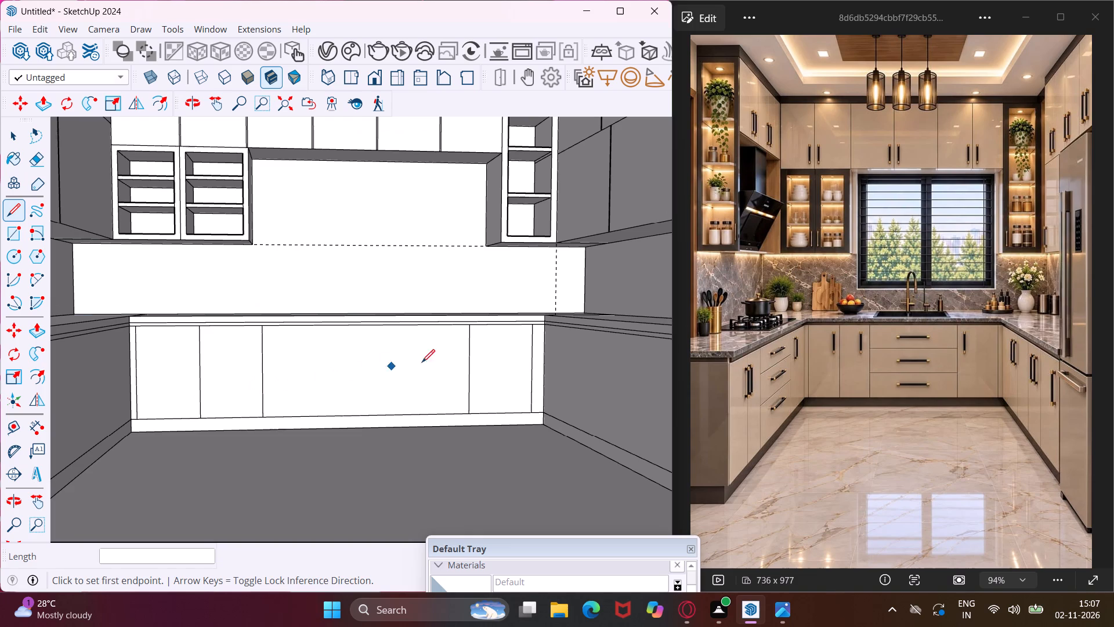
Draw a 2' 5" vertical line just left of the right door divider and two about 5' 3 1/8" horizontal lines, forming three central drawers.
scroll(454, 326, "up", 2)
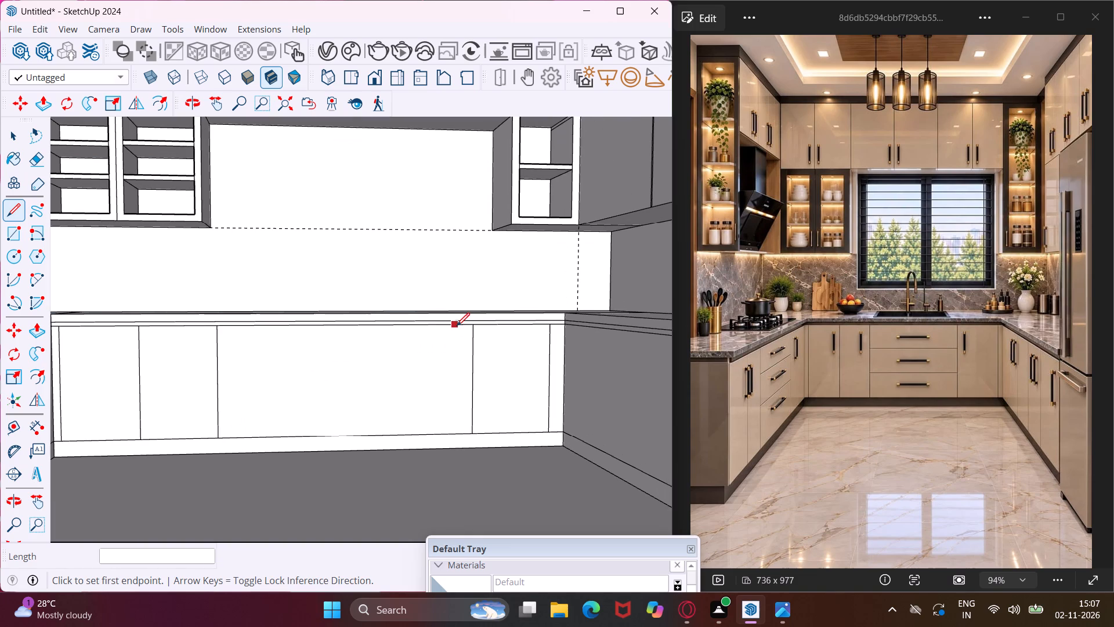
left_click(461, 326)
left_click(461, 430)
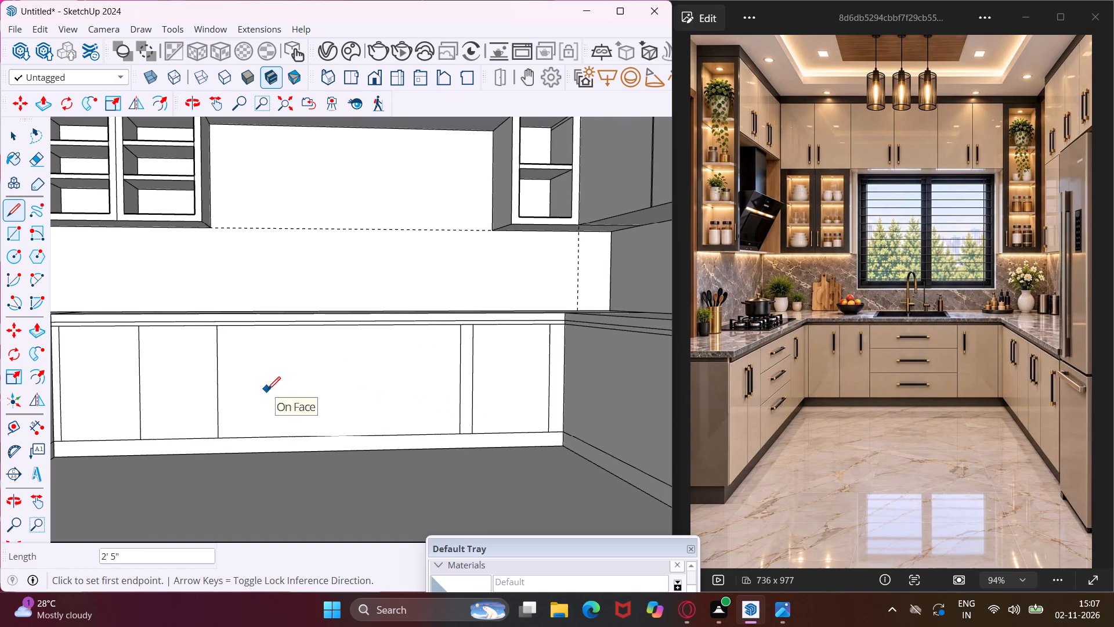
left_click(219, 356)
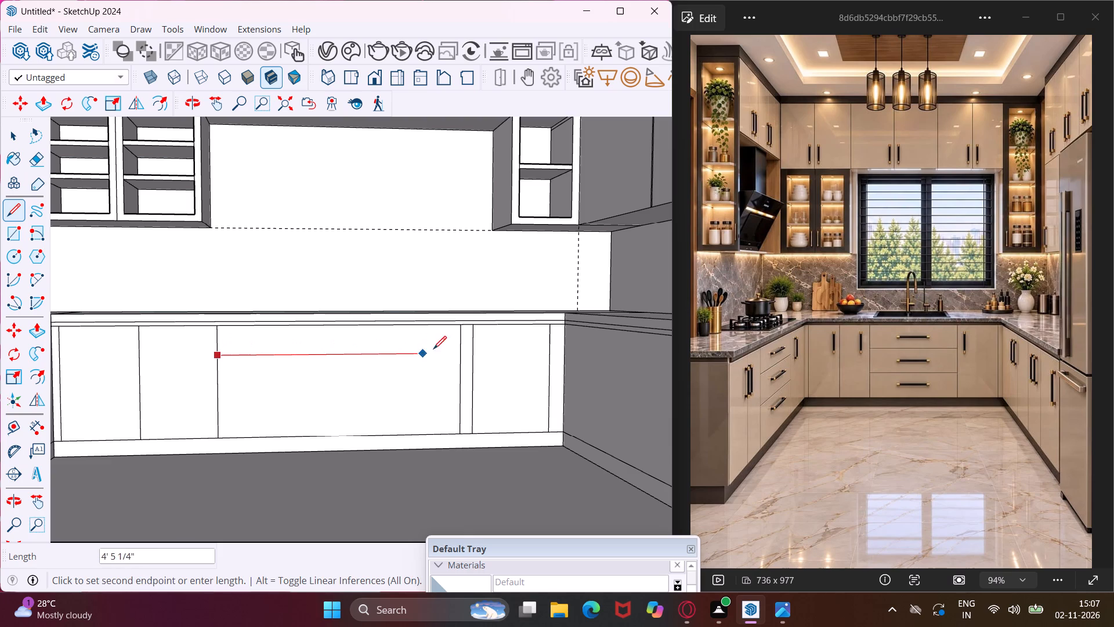
left_click(461, 350)
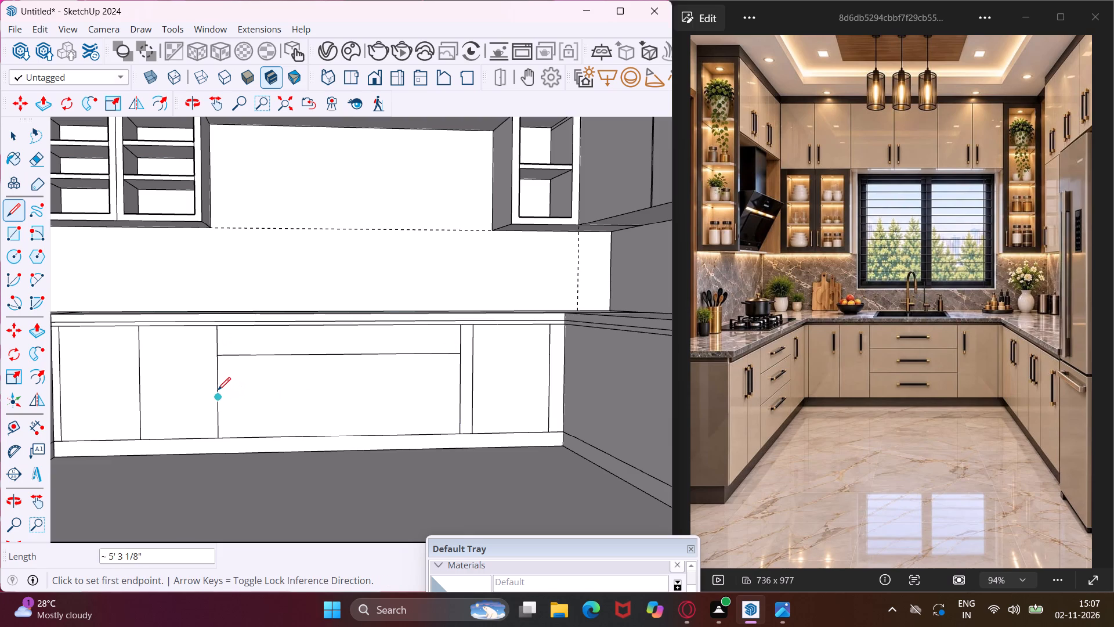
left_click(221, 394)
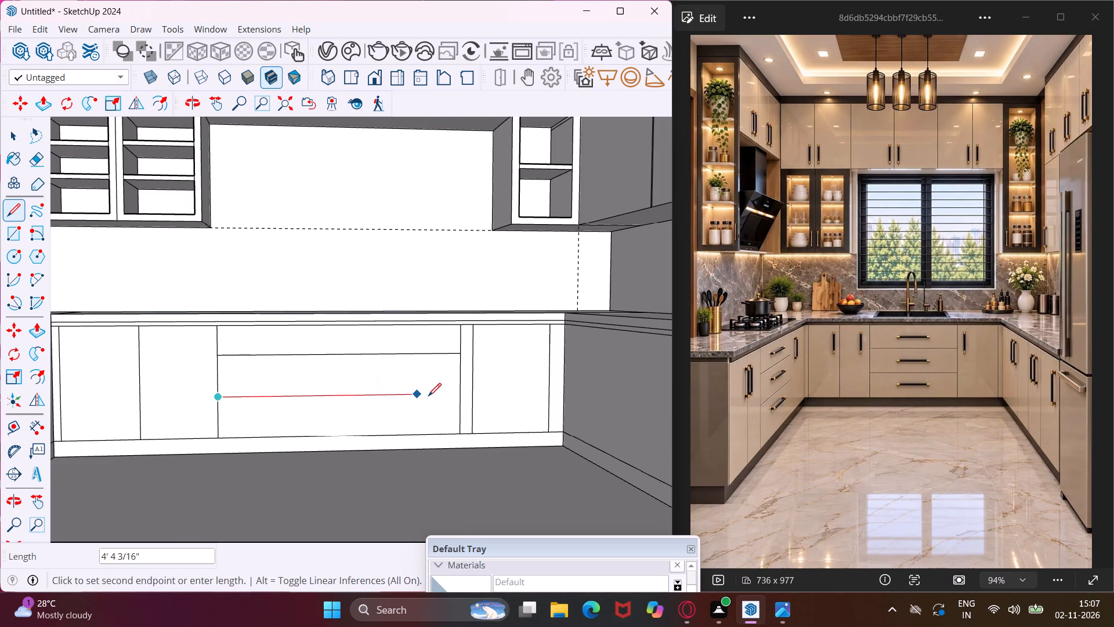
left_click(457, 395)
key("Escape")
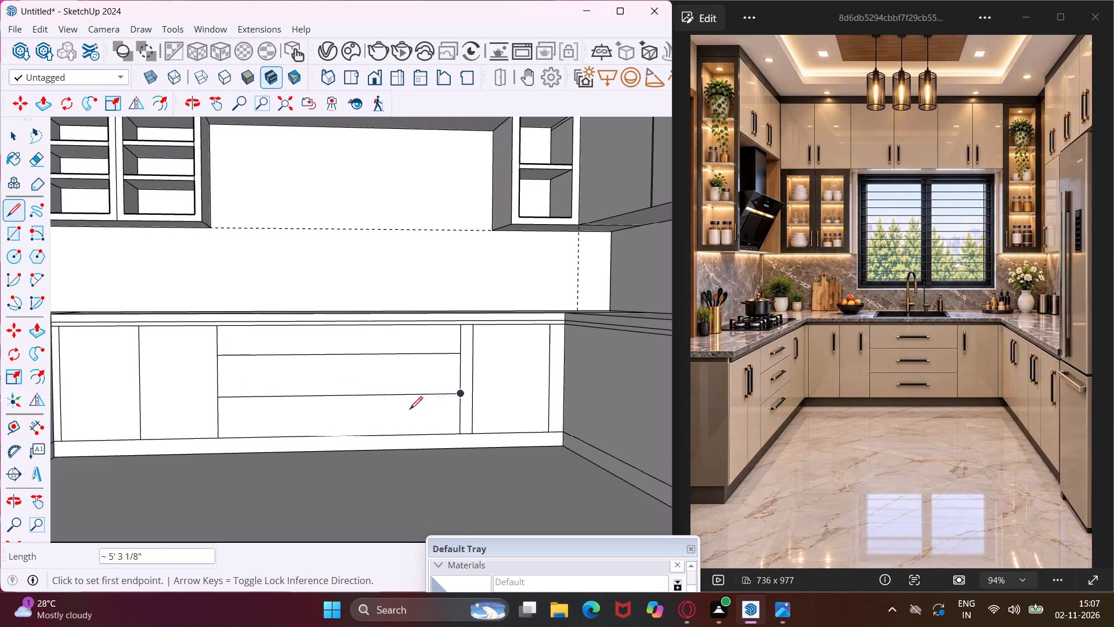
Erase the old right door divider line beside the drawer section on the back base cabinet front.
key("space")
key("e")
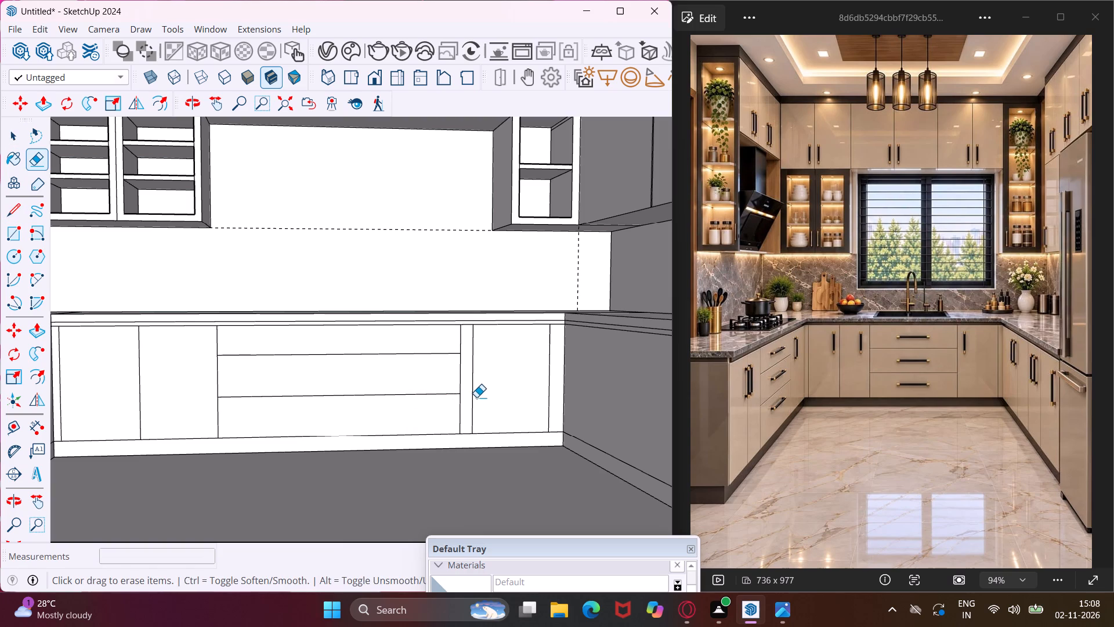
left_click(472, 394)
scroll(471, 394, "up", 1)
scroll(471, 394, "down", 3)
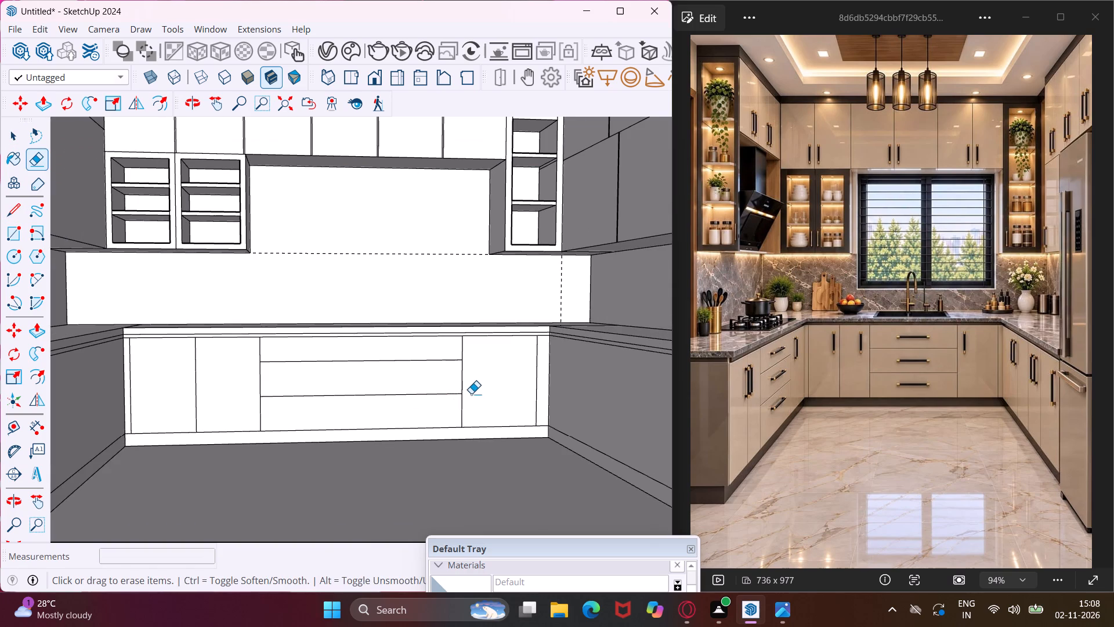
key("Escape")
key("space")
Draw a vertical divider line on the left base cabinet front near the back corner, from the countertop edge to the plinth.
scroll(450, 389, "down", 8)
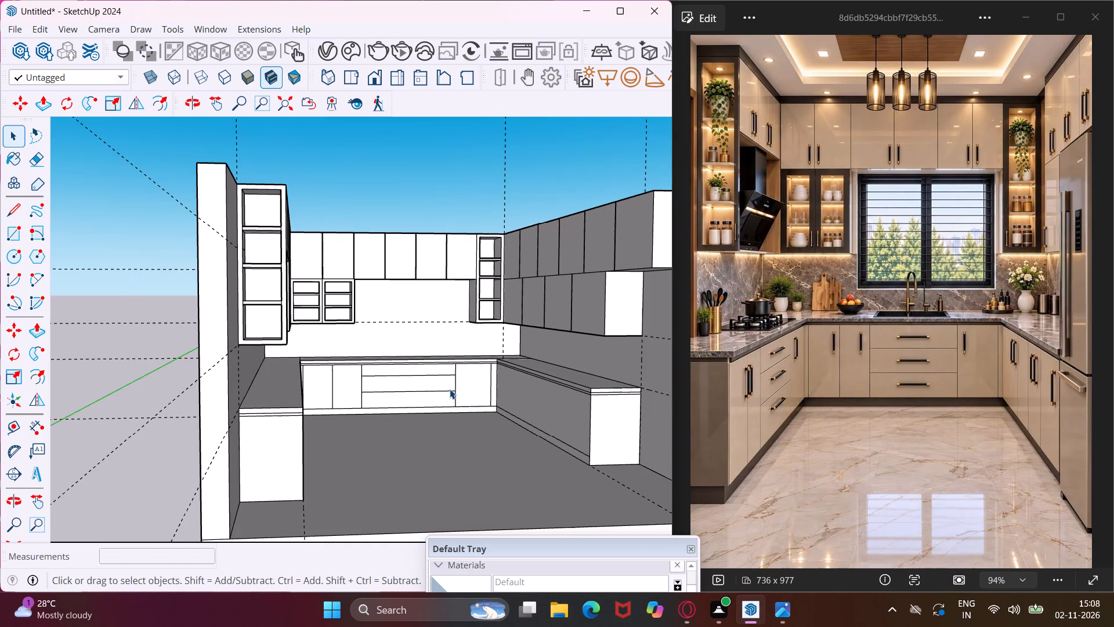
scroll(348, 436, "up", 5)
middle_click_drag(348, 436, 306, 435)
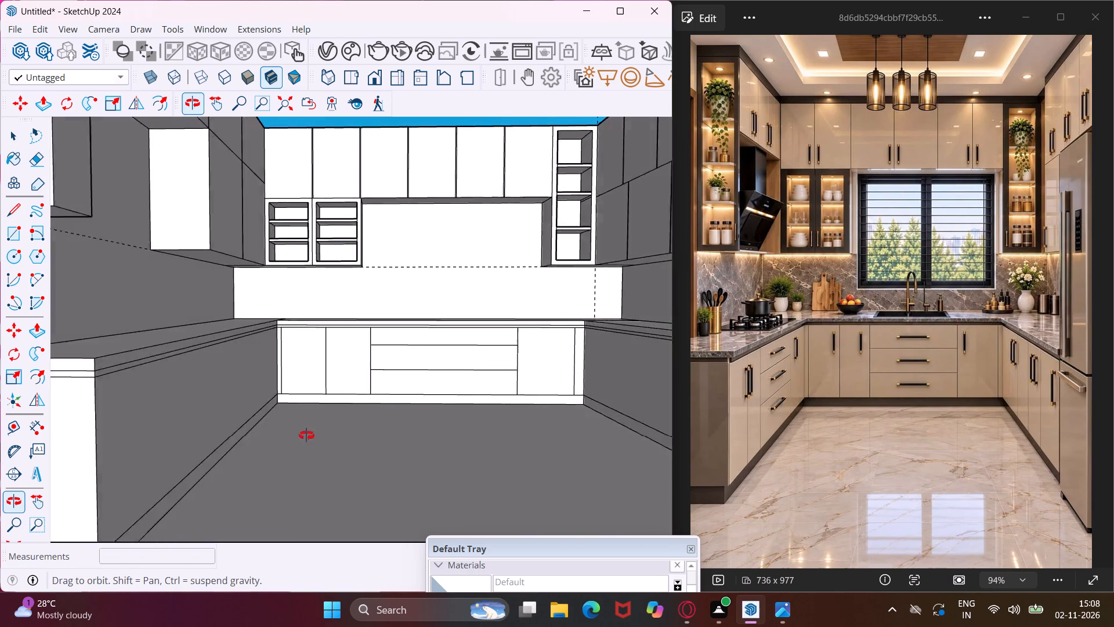
middle_click_drag(306, 435, 317, 447)
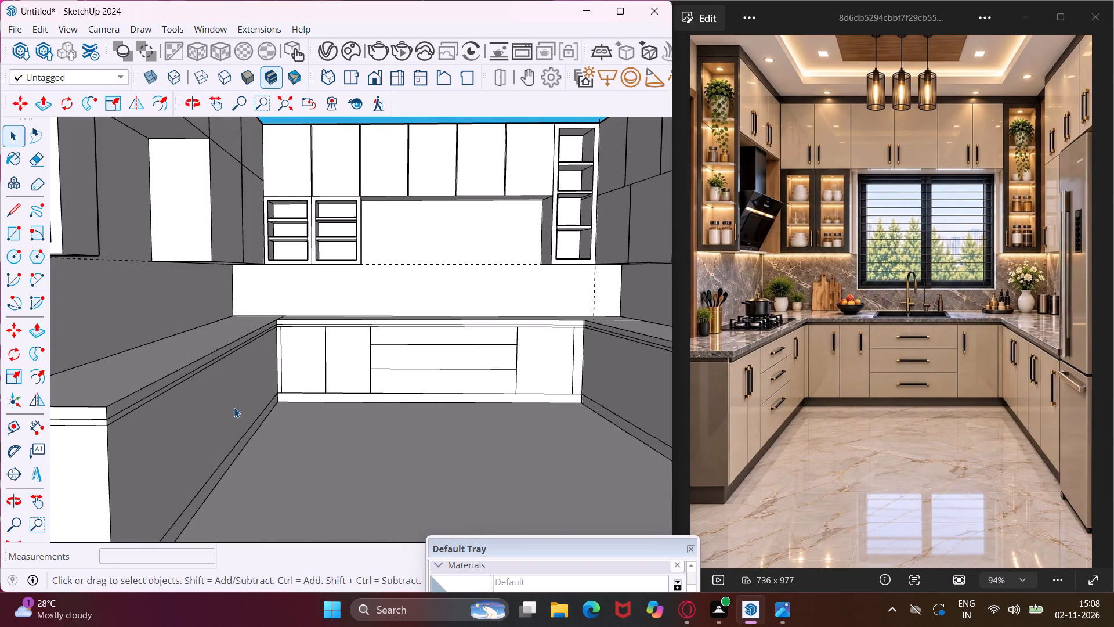
left_click(17, 209)
middle_click_drag(251, 392, 241, 394)
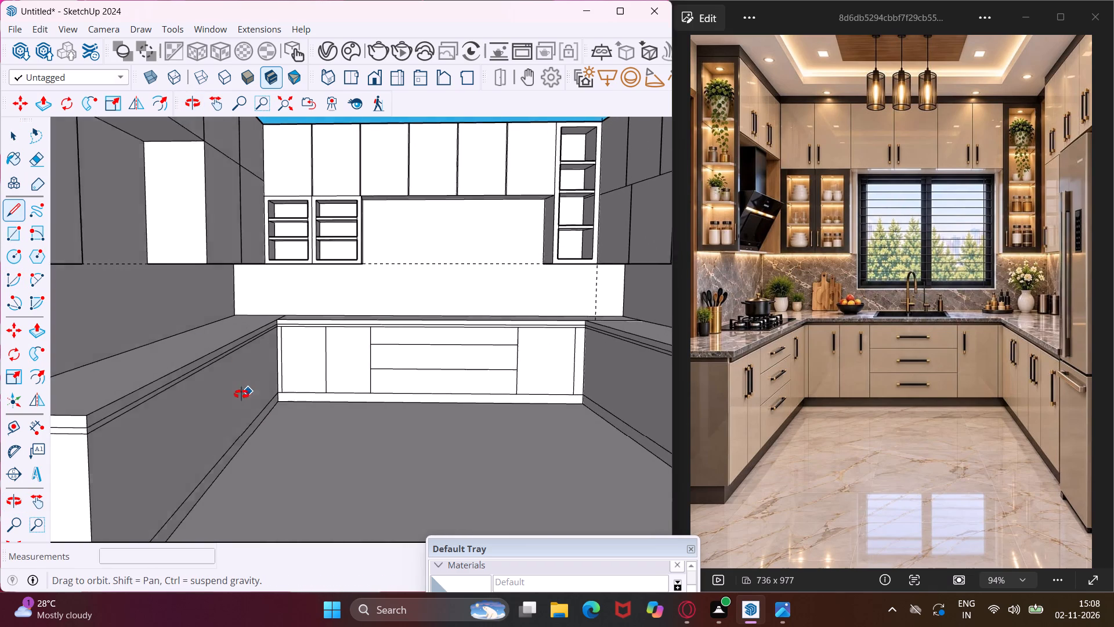
middle_click_drag(241, 394, 225, 399)
scroll(247, 341, "up", 5)
middle_click_drag(252, 345, 245, 334)
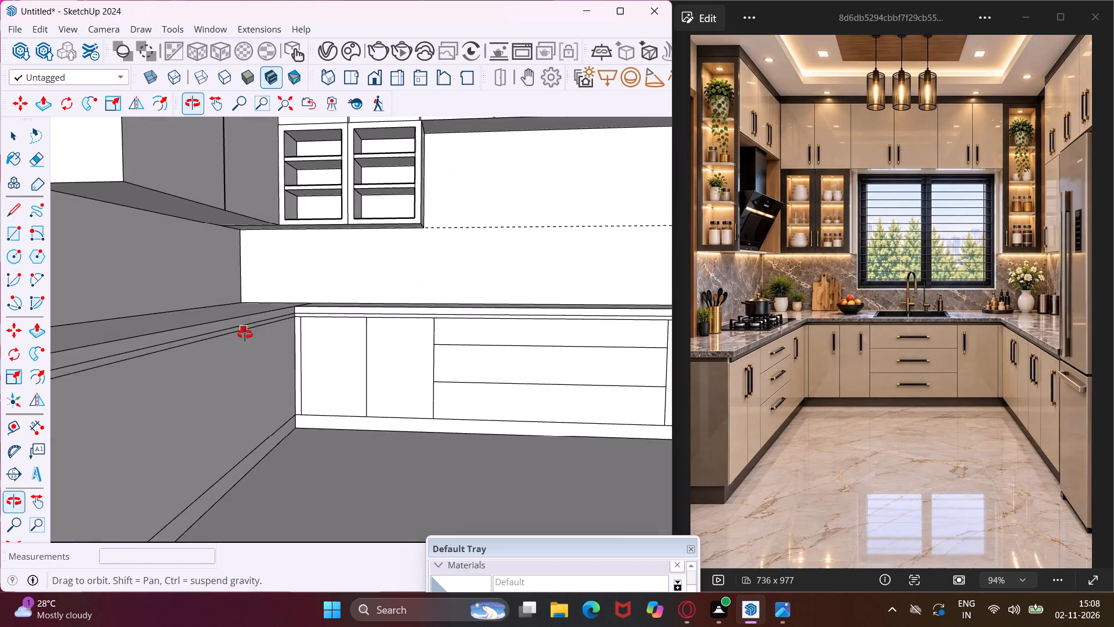
middle_click_drag(245, 334, 240, 320)
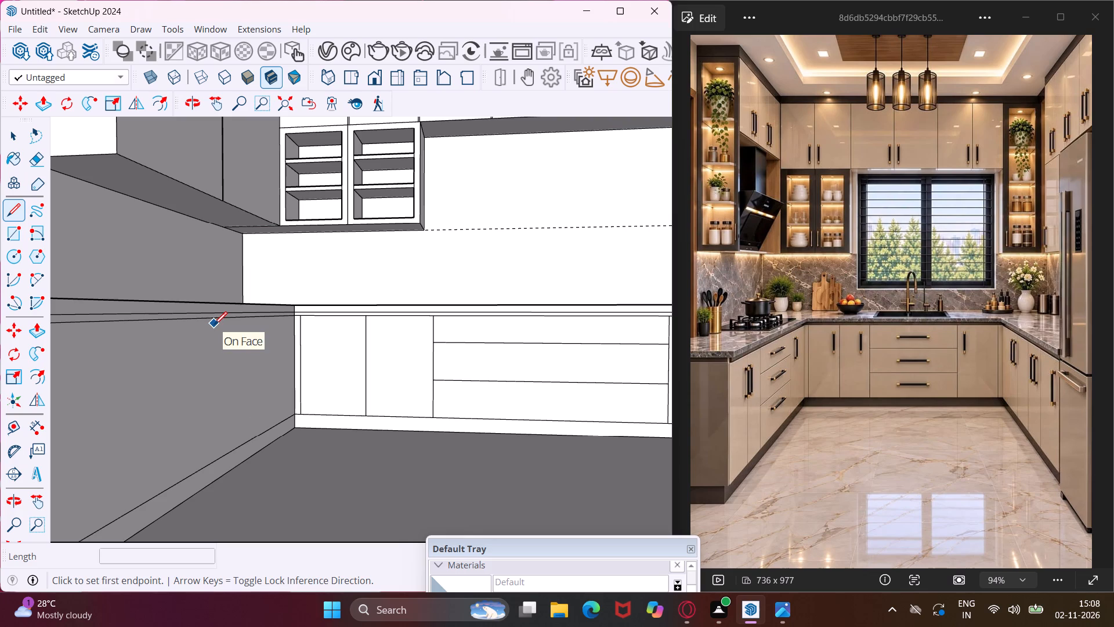
left_click(228, 320)
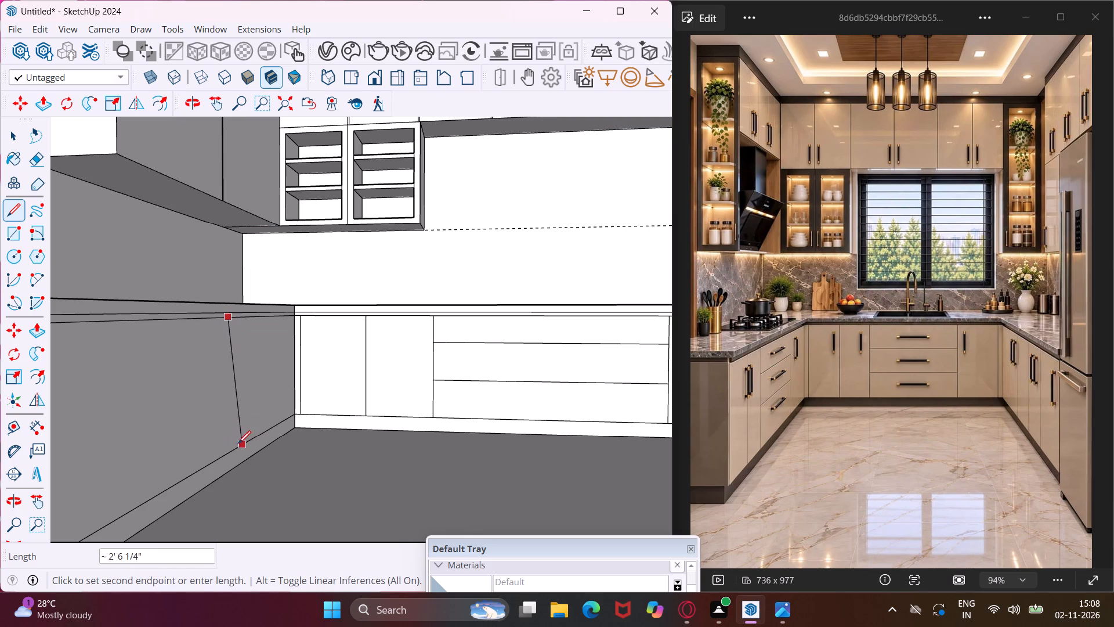
left_click(226, 453)
Draw two 2' 5" vertical lines near the front end of the left base cabinet front, marking two doors.
scroll(245, 435, "down", 3)
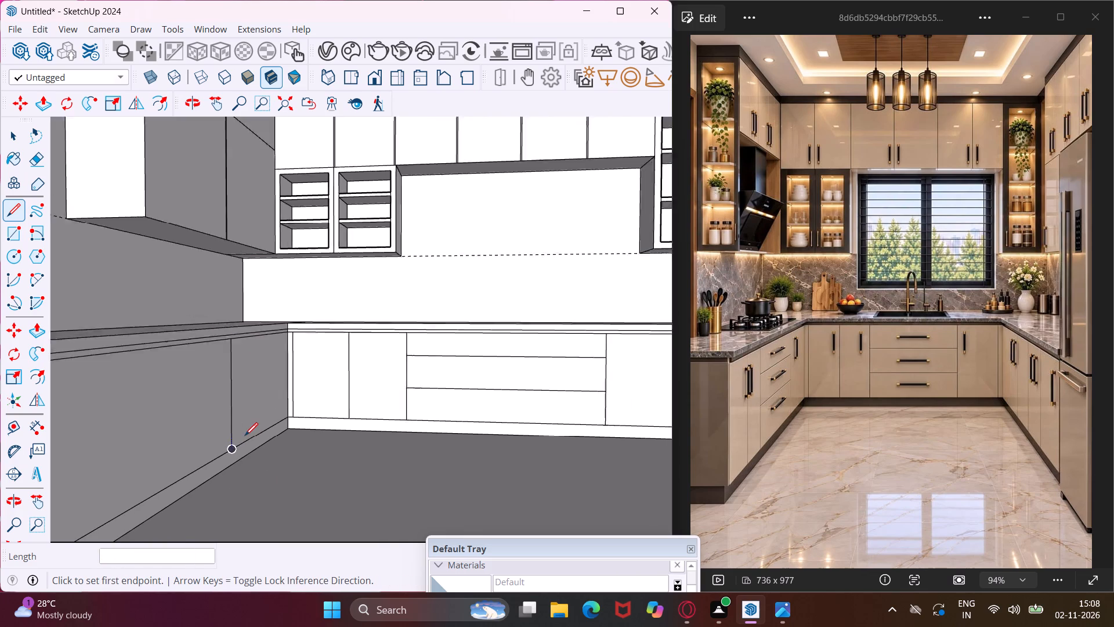
scroll(245, 435, "down", 6)
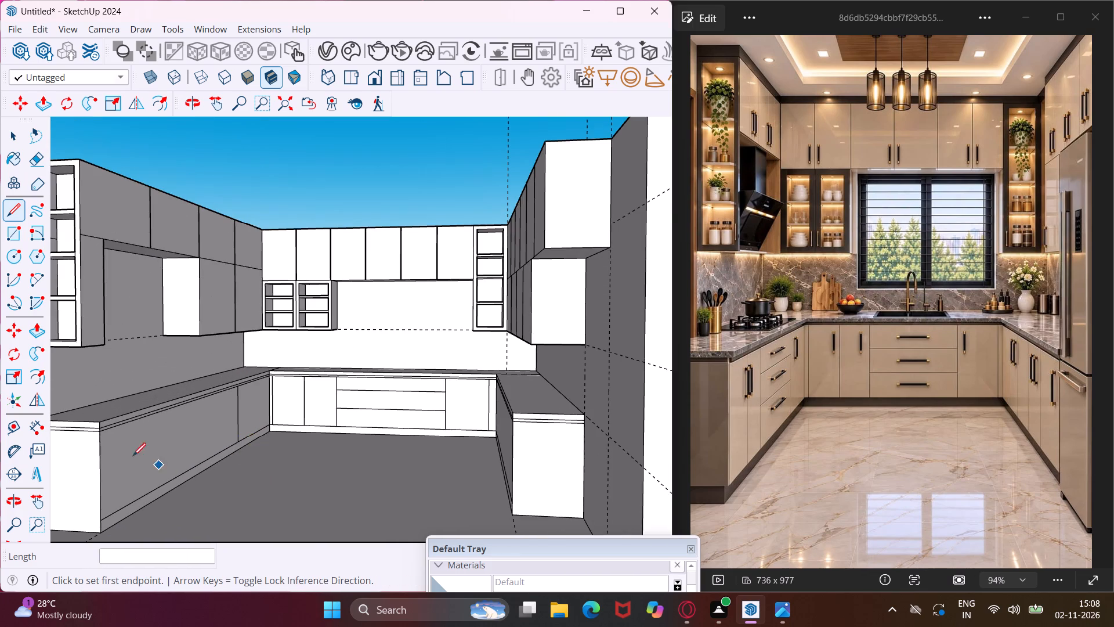
scroll(124, 420, "up", 3)
left_click(138, 423)
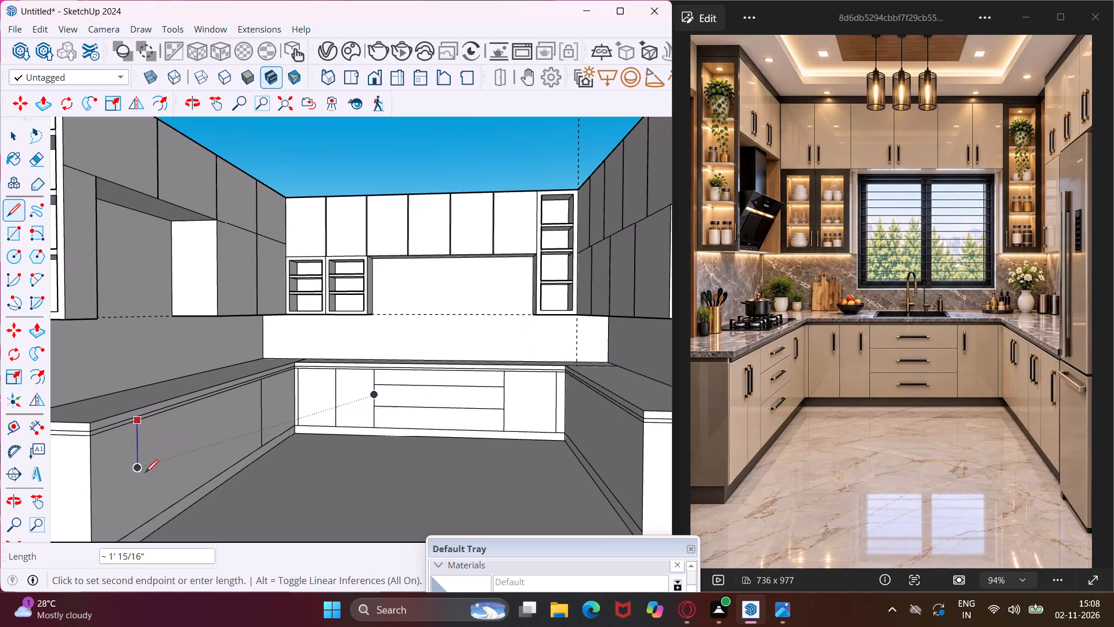
left_click(146, 528)
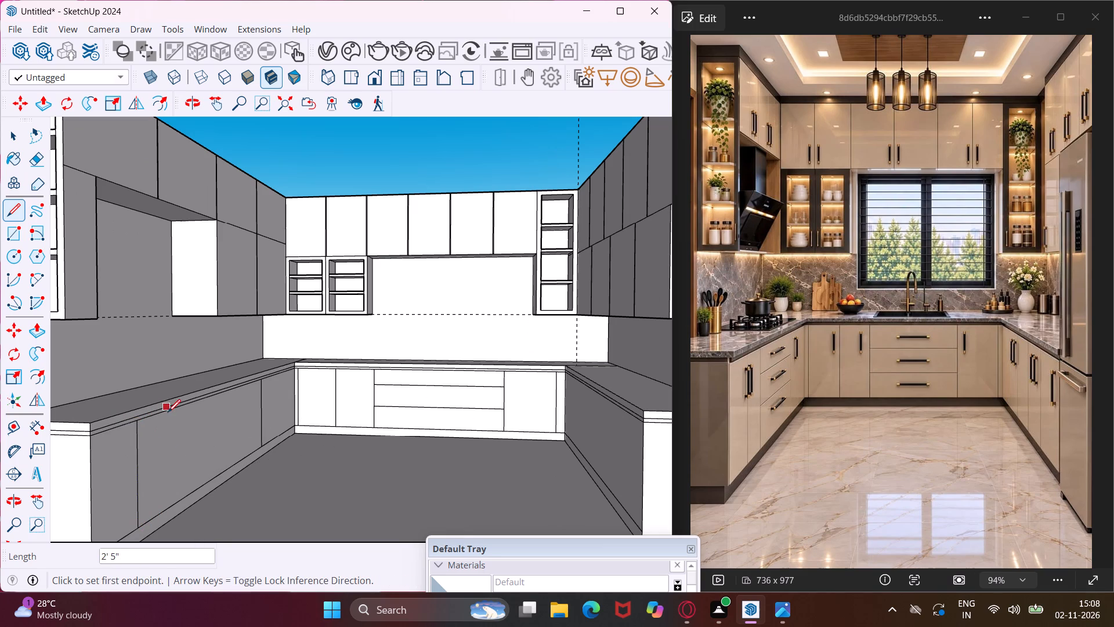
scroll(182, 411, "up", 6)
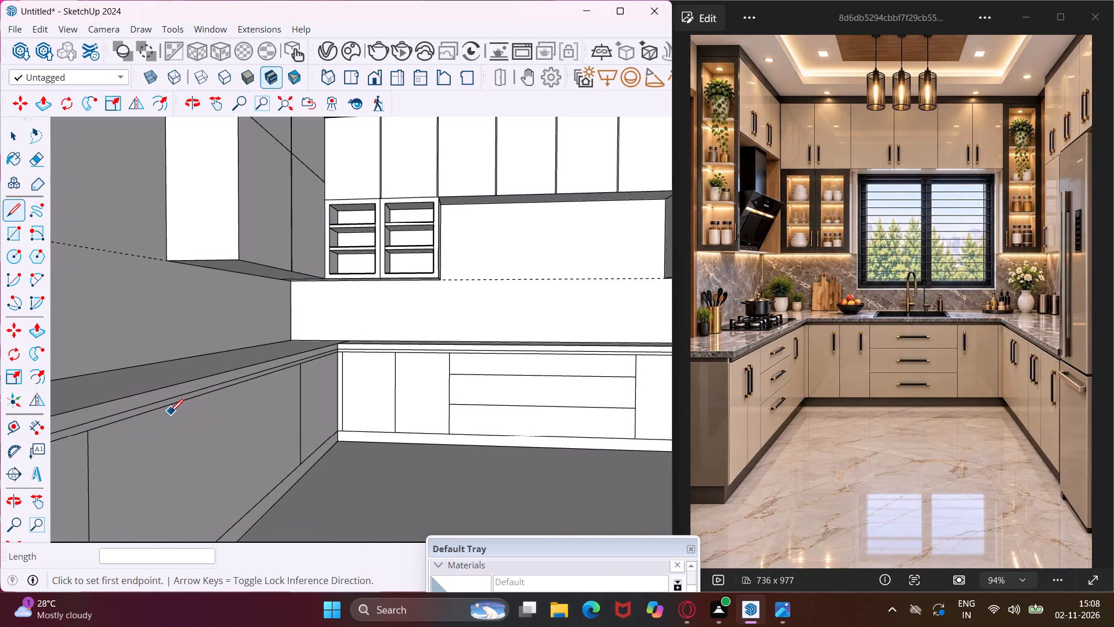
left_click(168, 410)
scroll(172, 455, "down", 5)
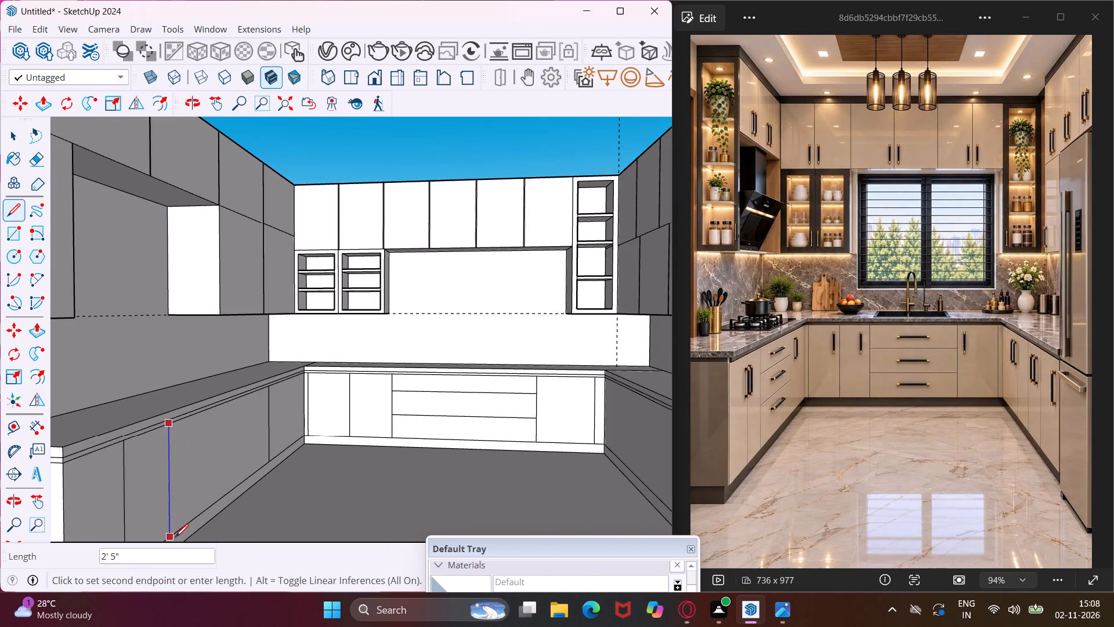
left_click(174, 538)
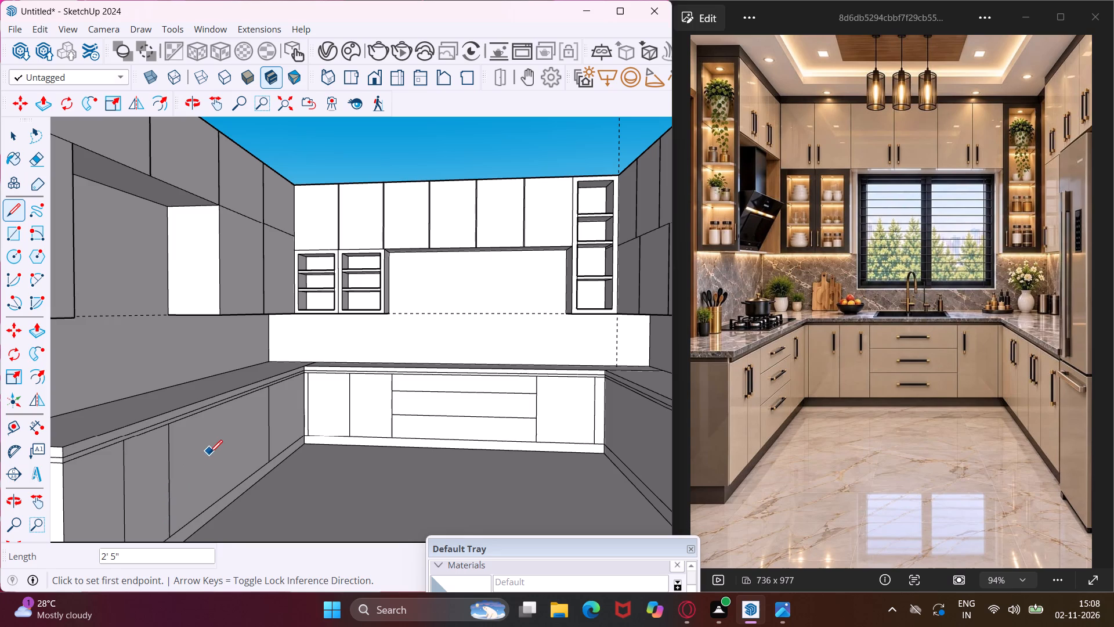
Draw two about 7' 2" horizontal lines across the middle section of the left base cabinet front, dividing it into three drawers.
scroll(209, 453, "up", 4)
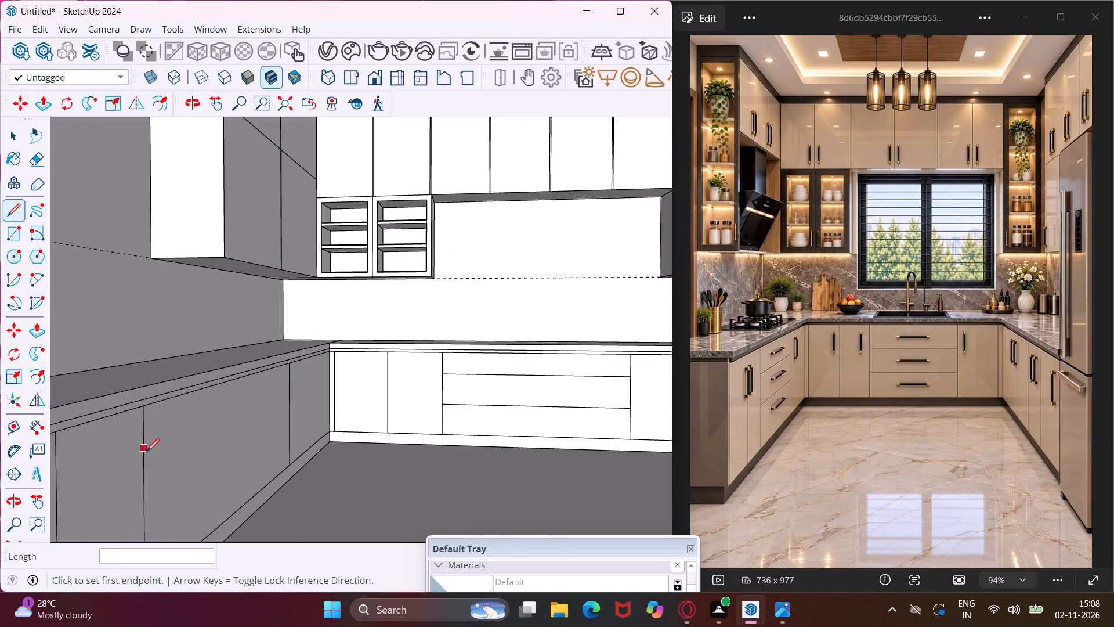
left_click(146, 452)
left_click(288, 387)
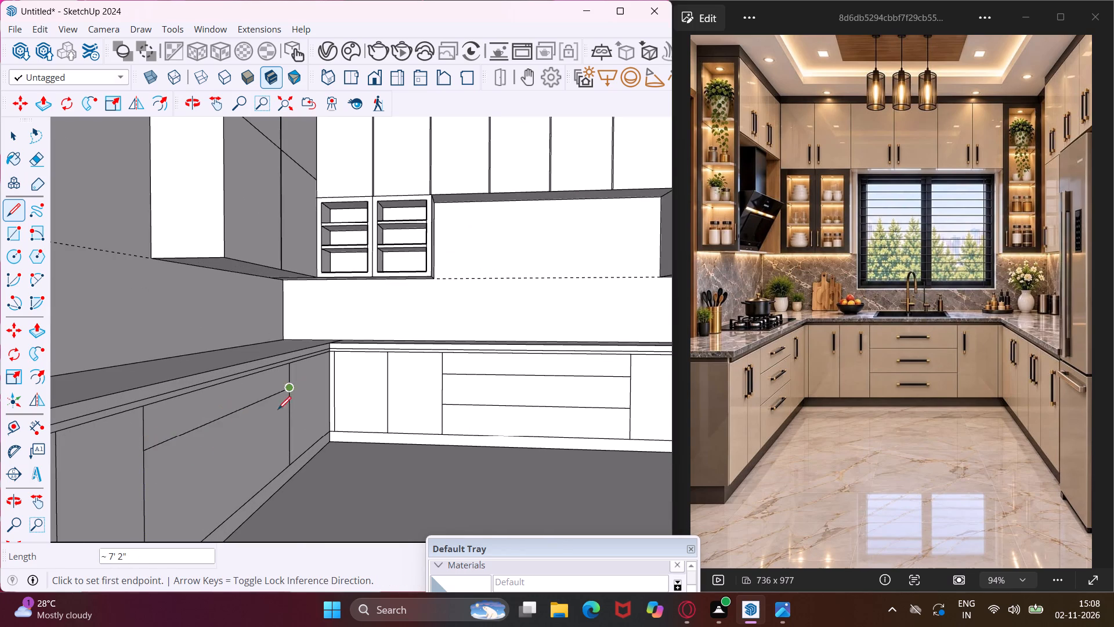
scroll(267, 424, "down", 2)
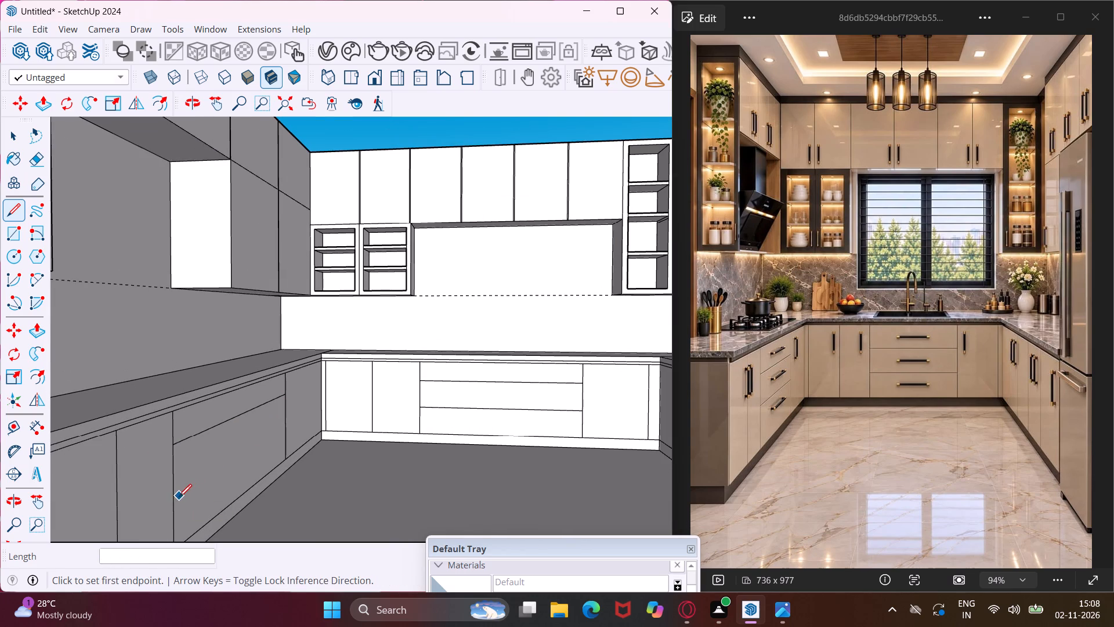
left_click(176, 500)
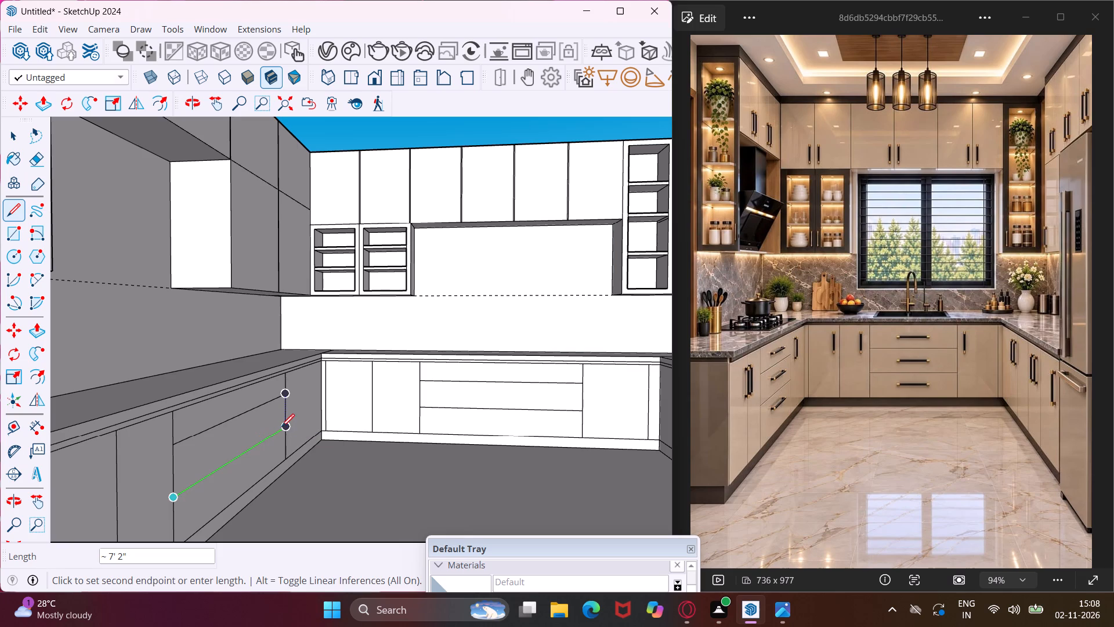
left_click(282, 427)
Copy the right base cabinet's front vertical edge about 12' 1 1/2" along its face to the back corner endpoint.
scroll(238, 457, "down", 9)
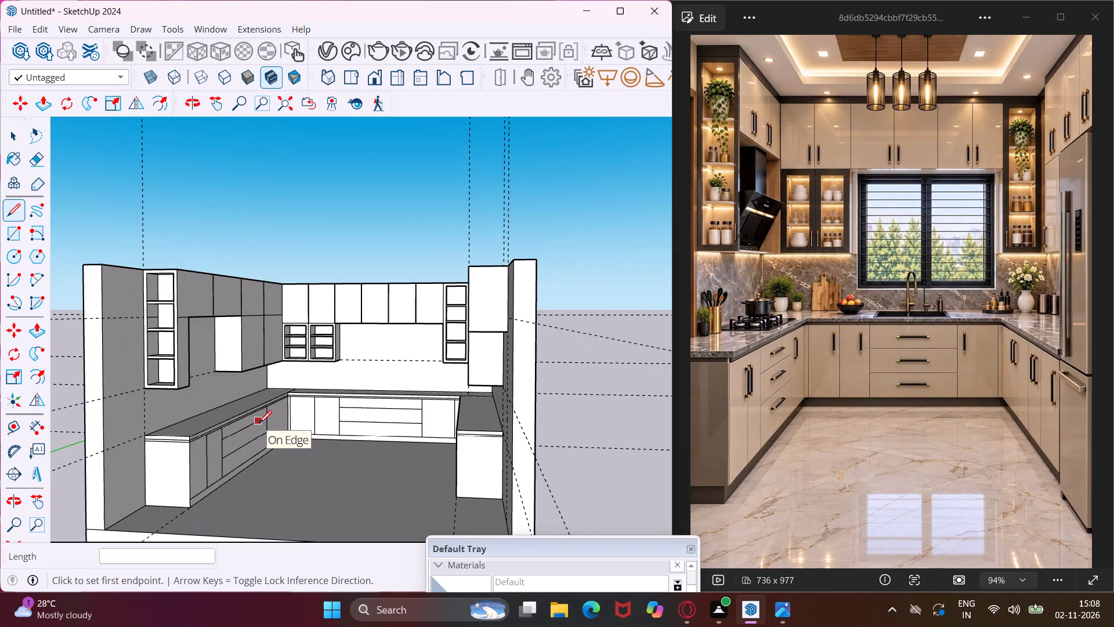
scroll(259, 423, "down", 4)
scroll(384, 436, "up", 5)
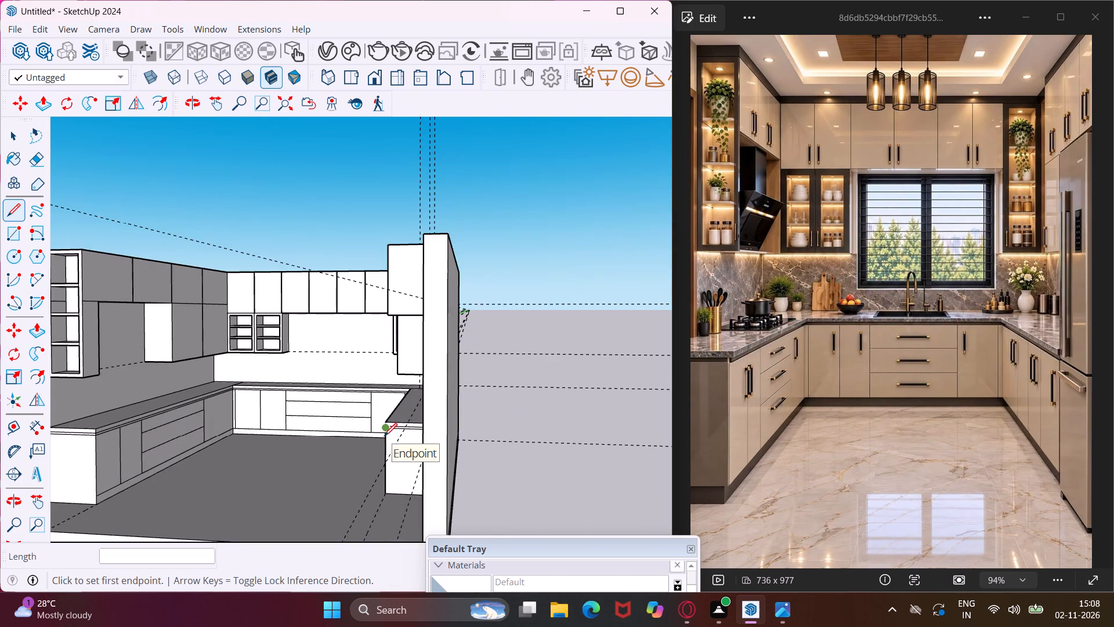
scroll(384, 436, "up", 7)
middle_click_drag(384, 436, 470, 416)
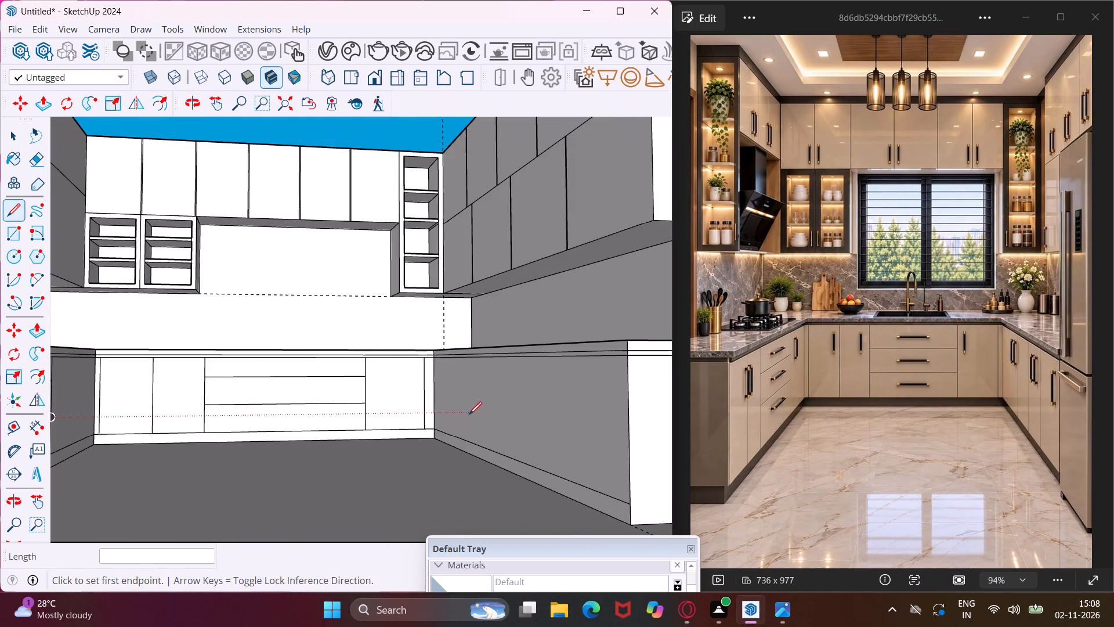
scroll(441, 408, "down", 3)
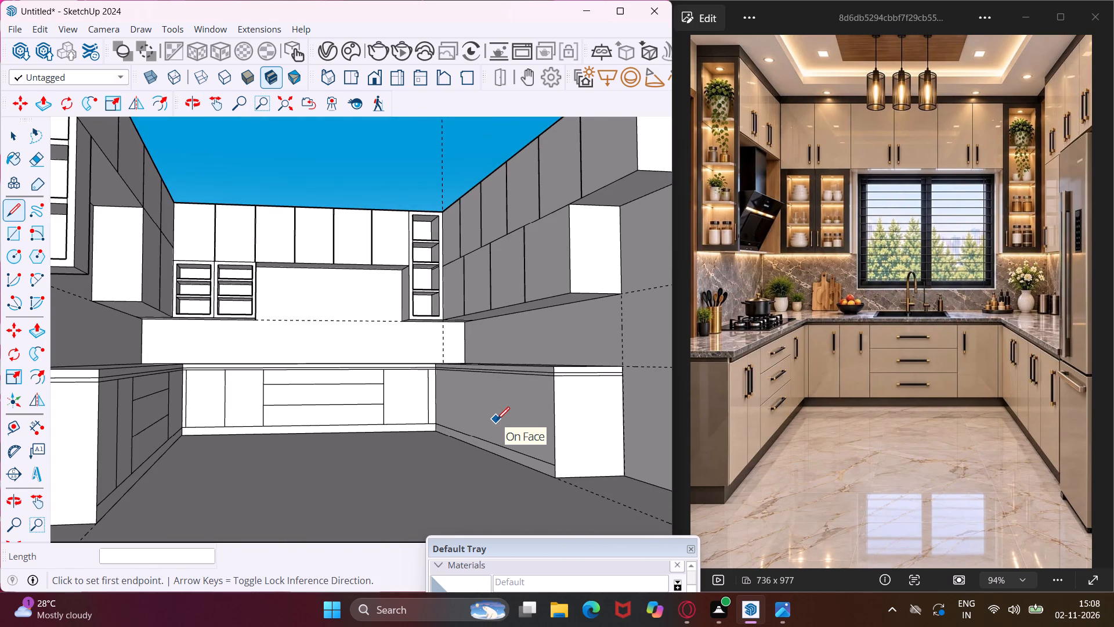
scroll(497, 420, "up", 3)
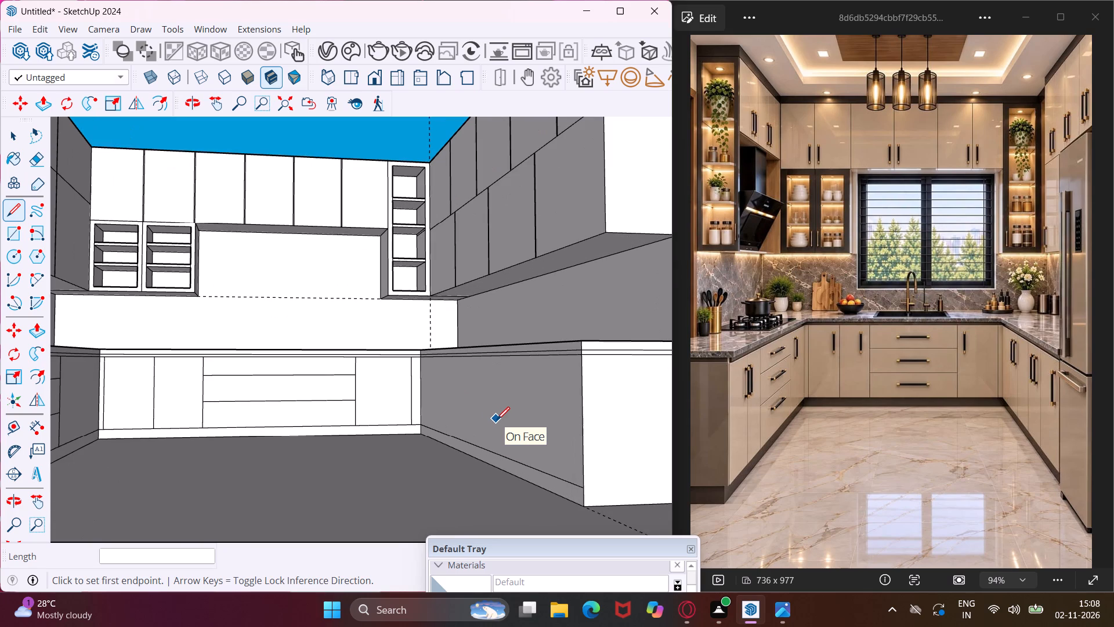
key("Escape")
key("space")
left_click(584, 478)
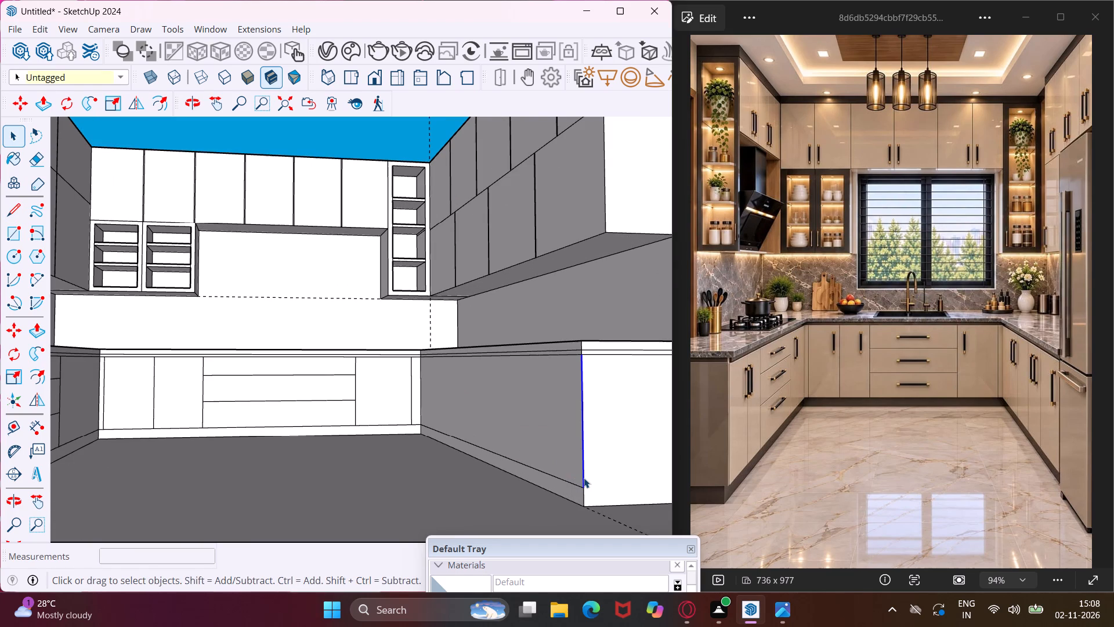
key("m")
left_click(581, 488)
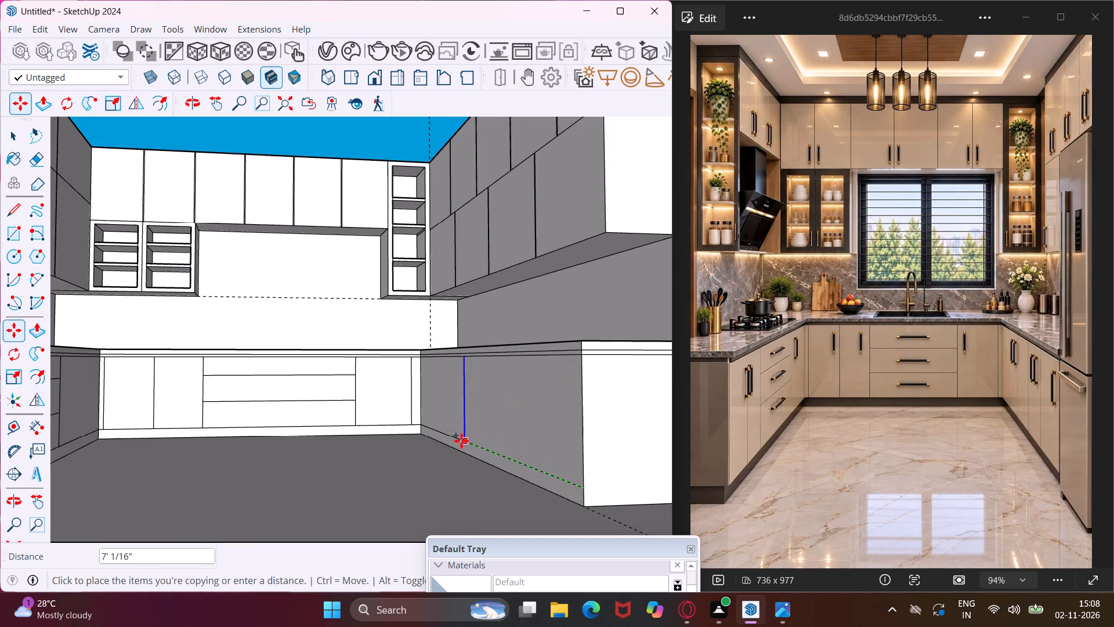
scroll(411, 421, "up", 7)
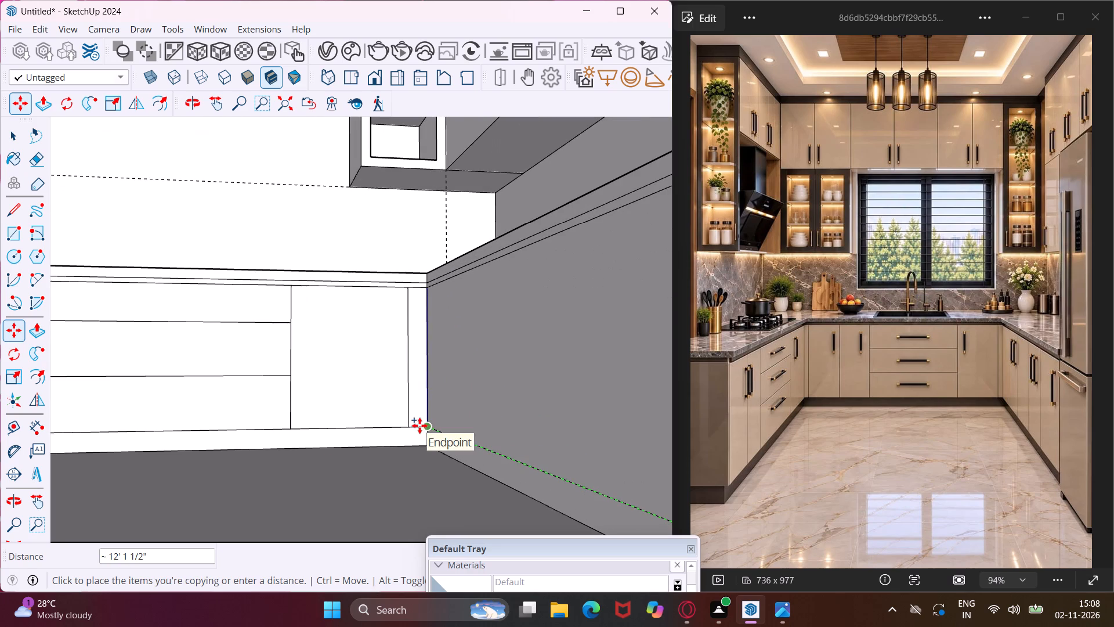
left_click(424, 427)
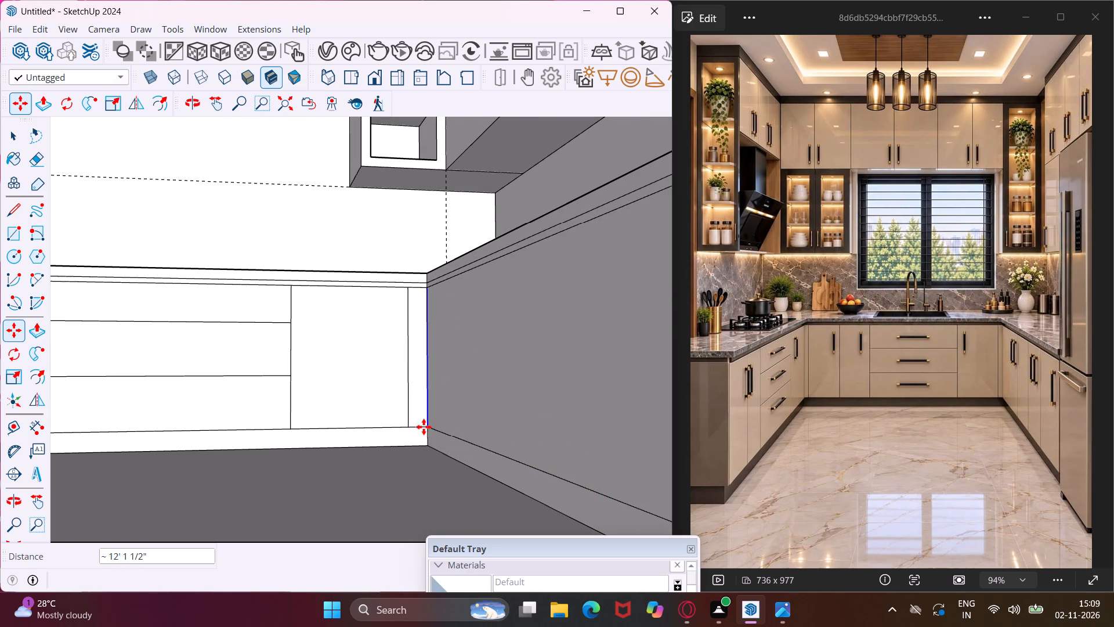
Divide the copied edge's distance by 6 to array vertical divider lines evenly along the right base cabinet front.
key("slash")
key("6")
key("Return")
scroll(350, 431, "down", 8)
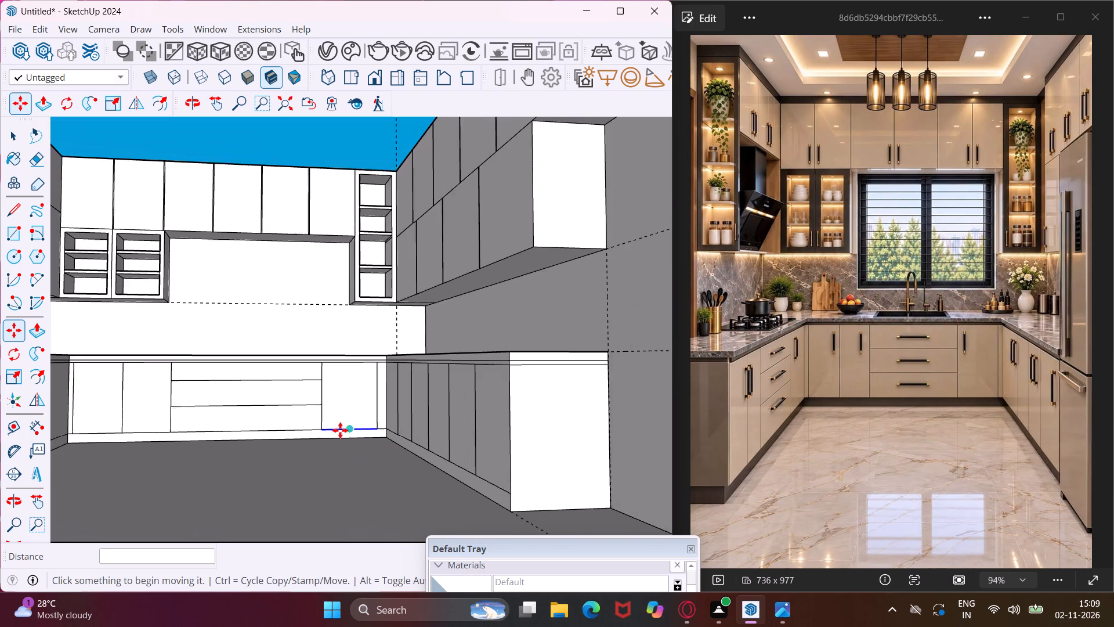
scroll(339, 430, "down", 1)
key("Escape")
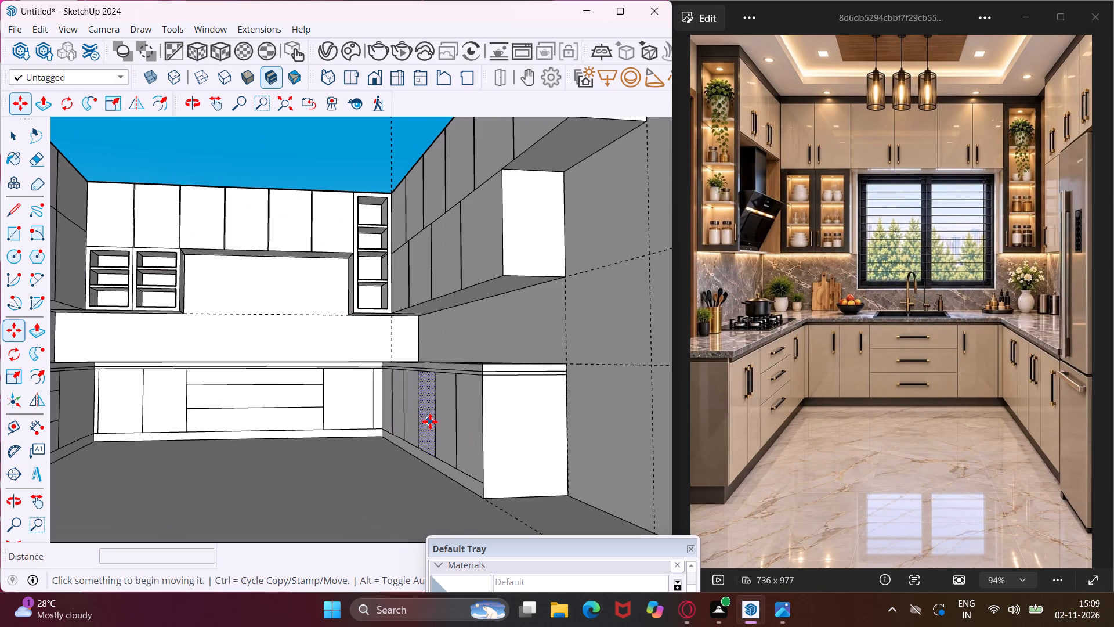
Copy all five vertical divider lines on the right base cabinet front 0.4" toward its front end to form door gaps.
key("space")
scroll(440, 420, "up", 4)
middle_click_drag(440, 420, 461, 421)
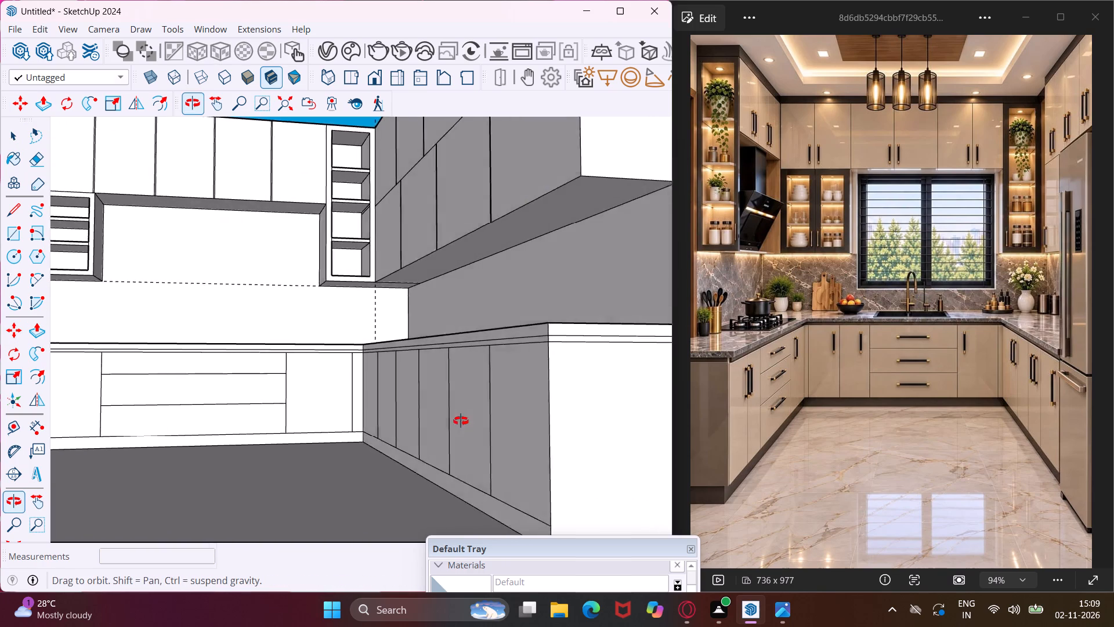
middle_click_drag(461, 421, 490, 428)
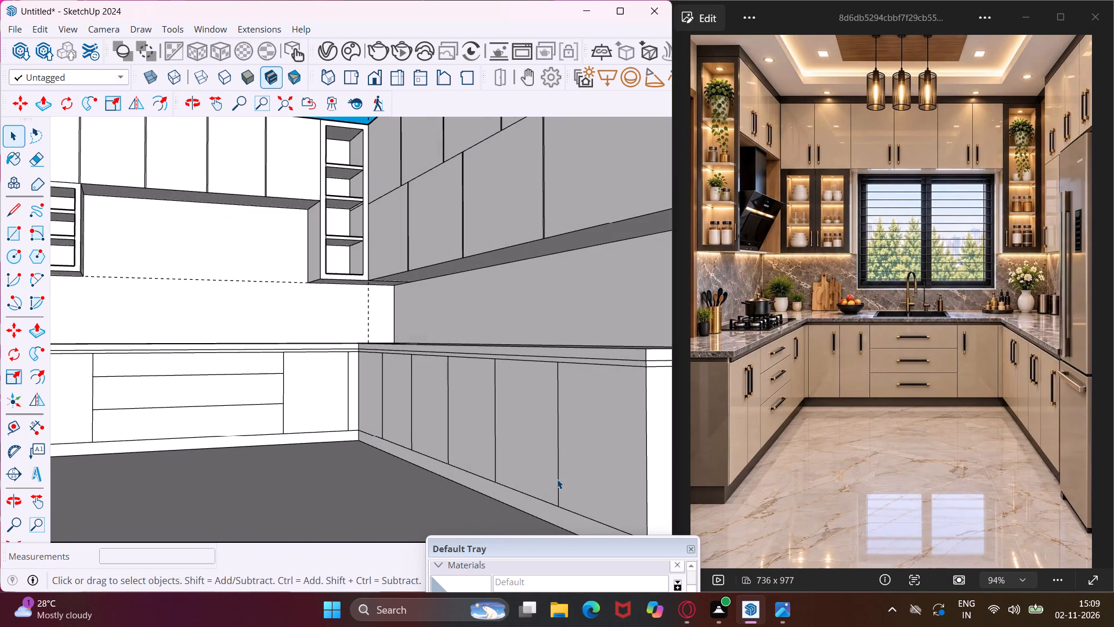
left_click(557, 482)
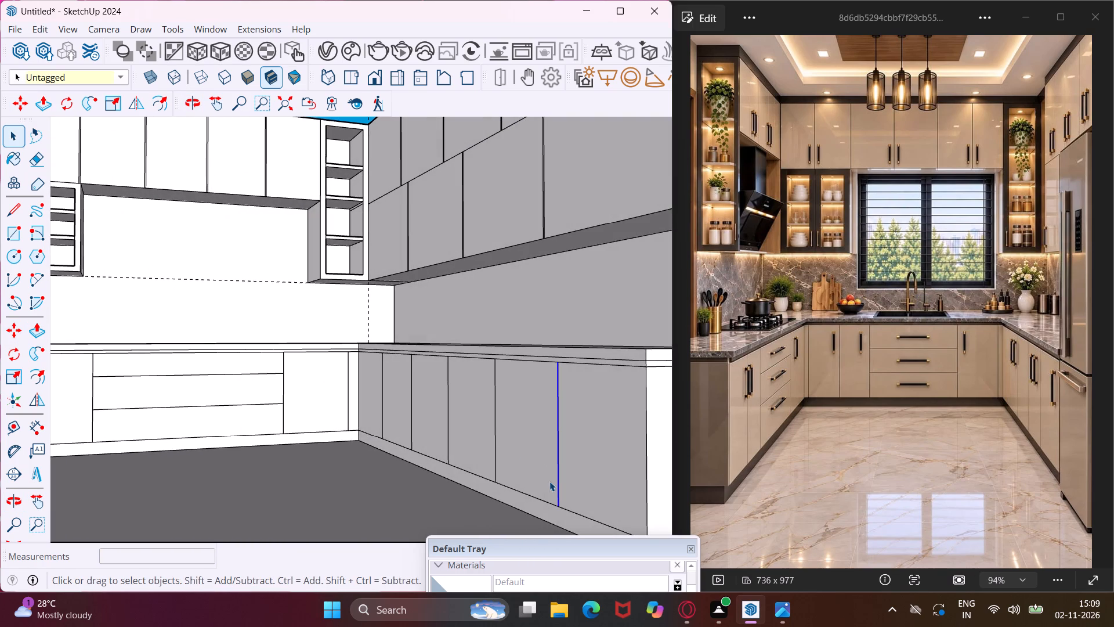
left_click(495, 466, "ctrl")
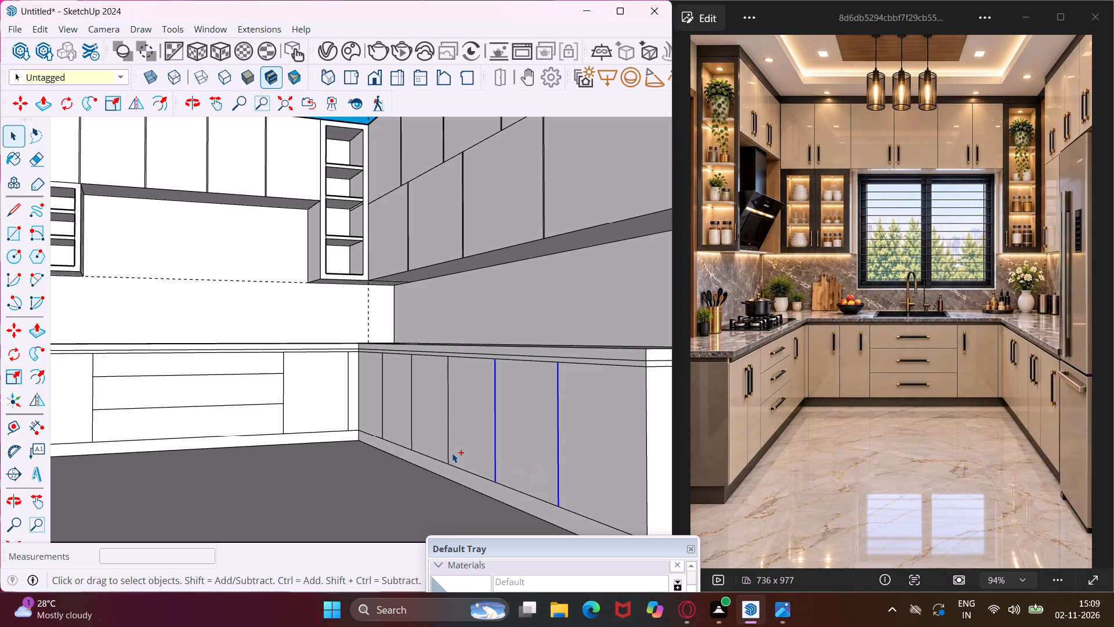
left_click(449, 446, "ctrl")
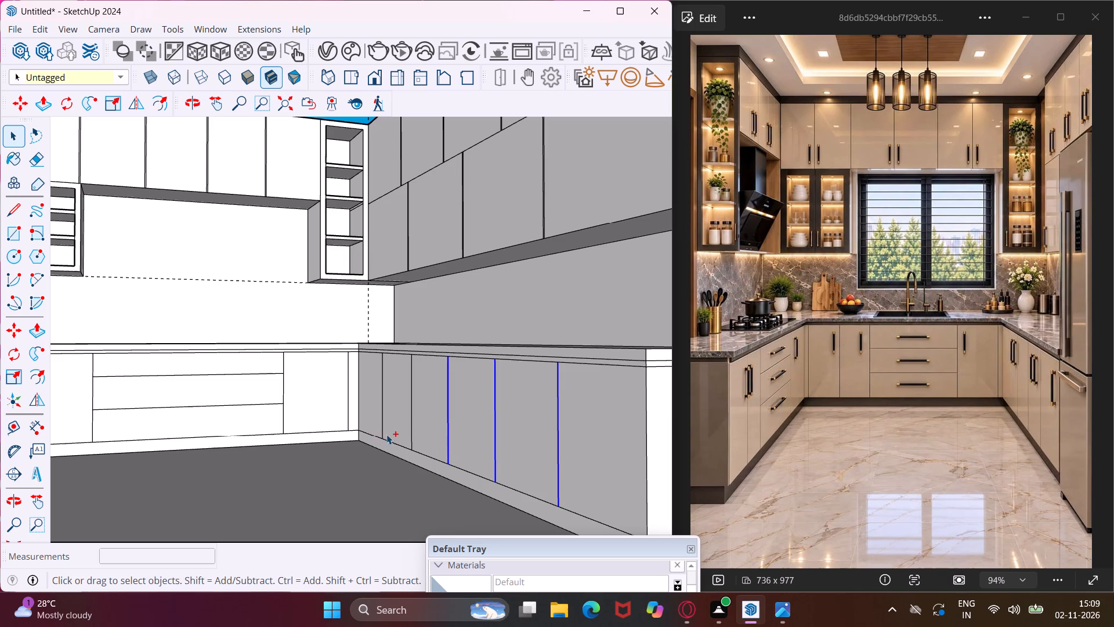
left_click(382, 429, "ctrl")
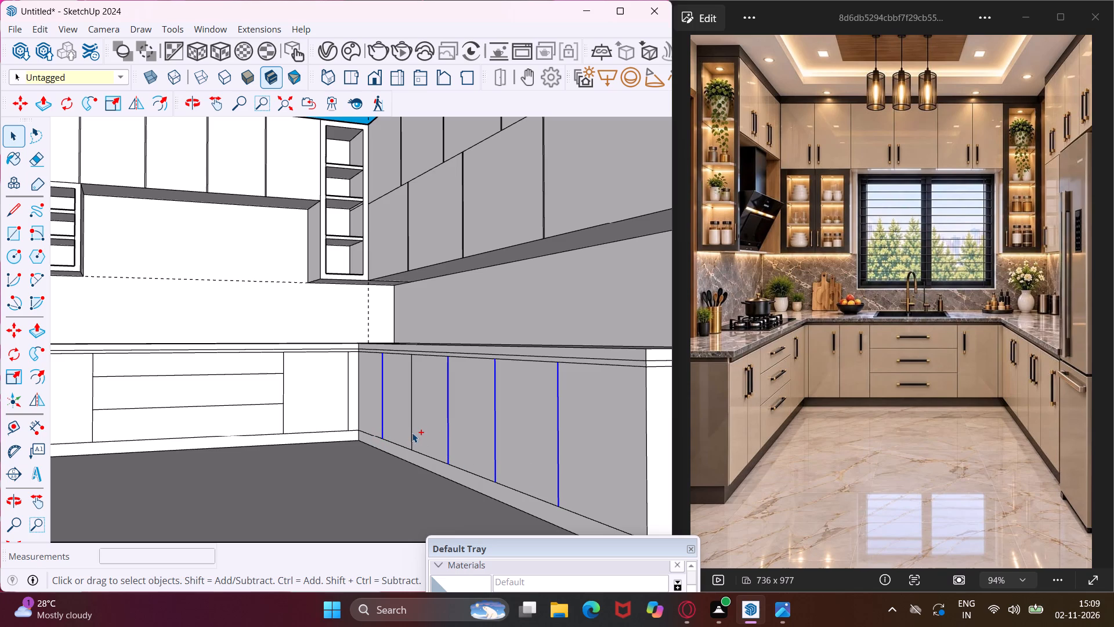
left_click(412, 433, "ctrl")
key("m")
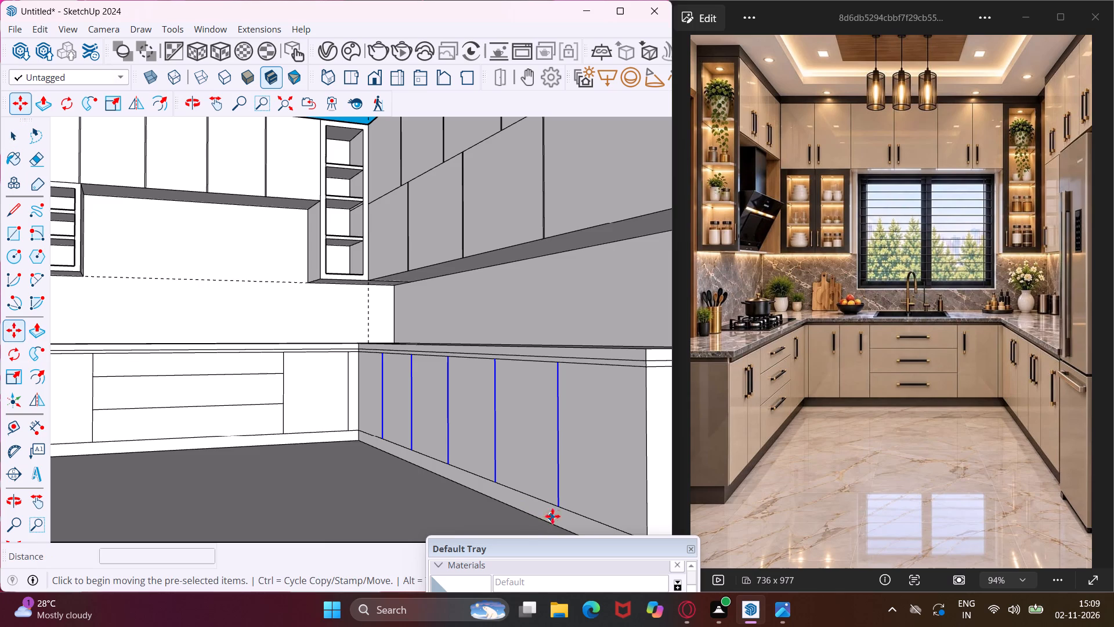
scroll(554, 510, "up", 6)
left_click(559, 505)
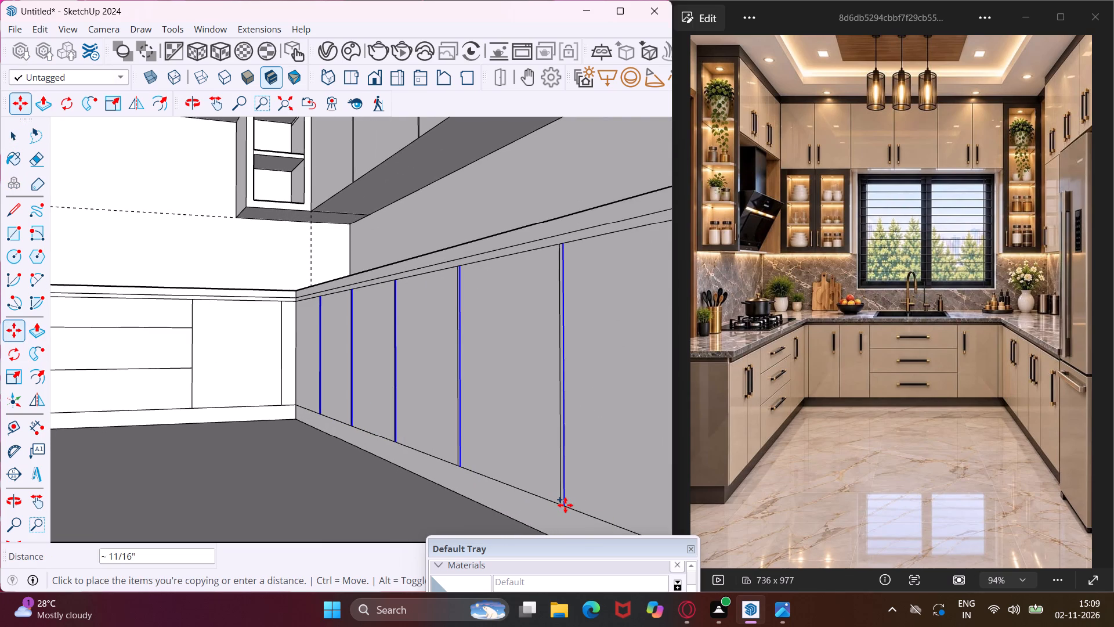
type(".4\"")
key("Return")
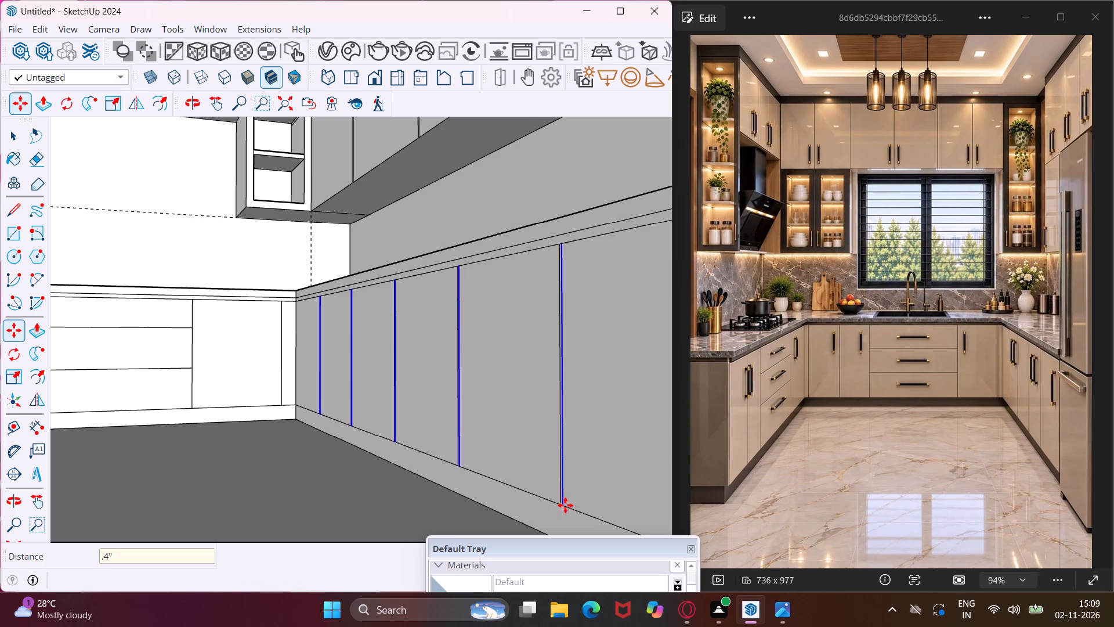
scroll(565, 505, "down", 10)
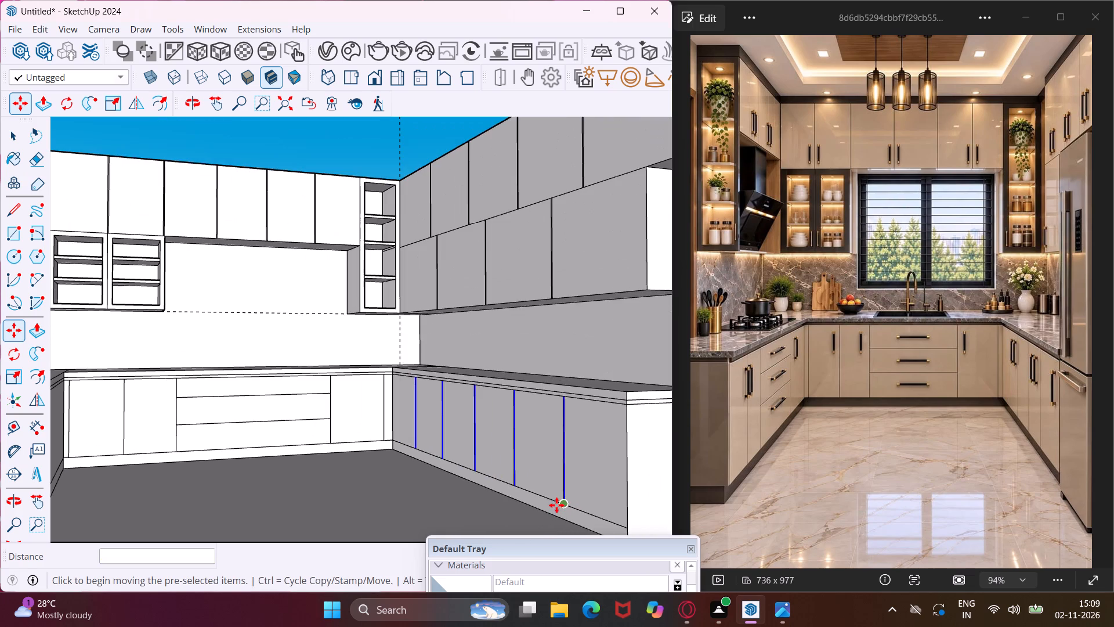
scroll(556, 505, "down", 4)
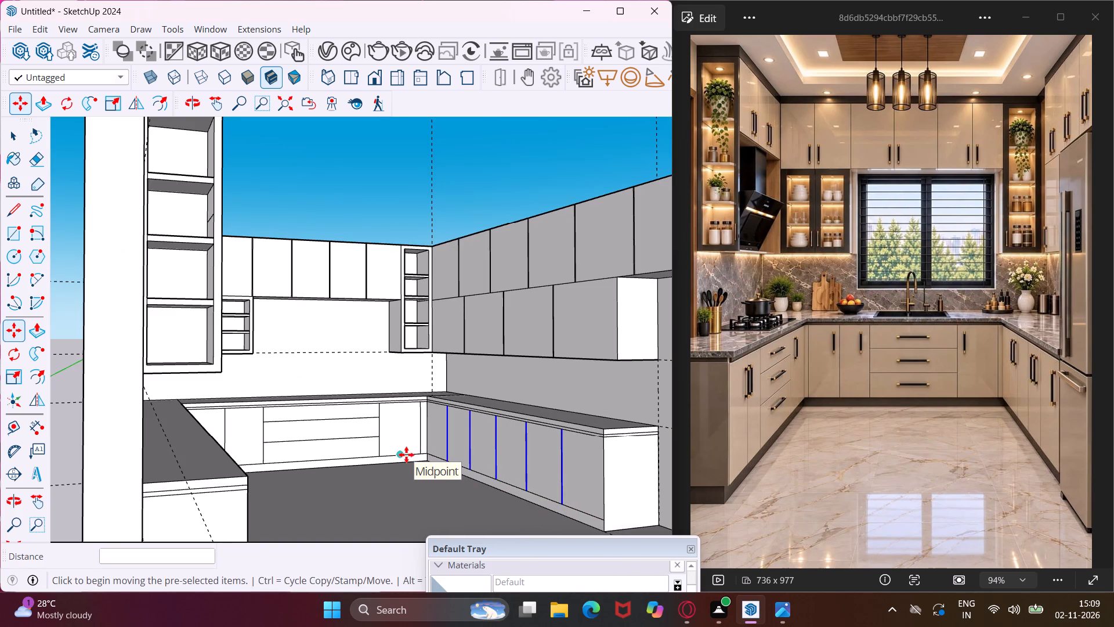
key("Escape")
Copy the vertical line beside the right corner of the back base cabinet front 0.4" toward that corner.
key("space")
scroll(424, 427, "up", 10)
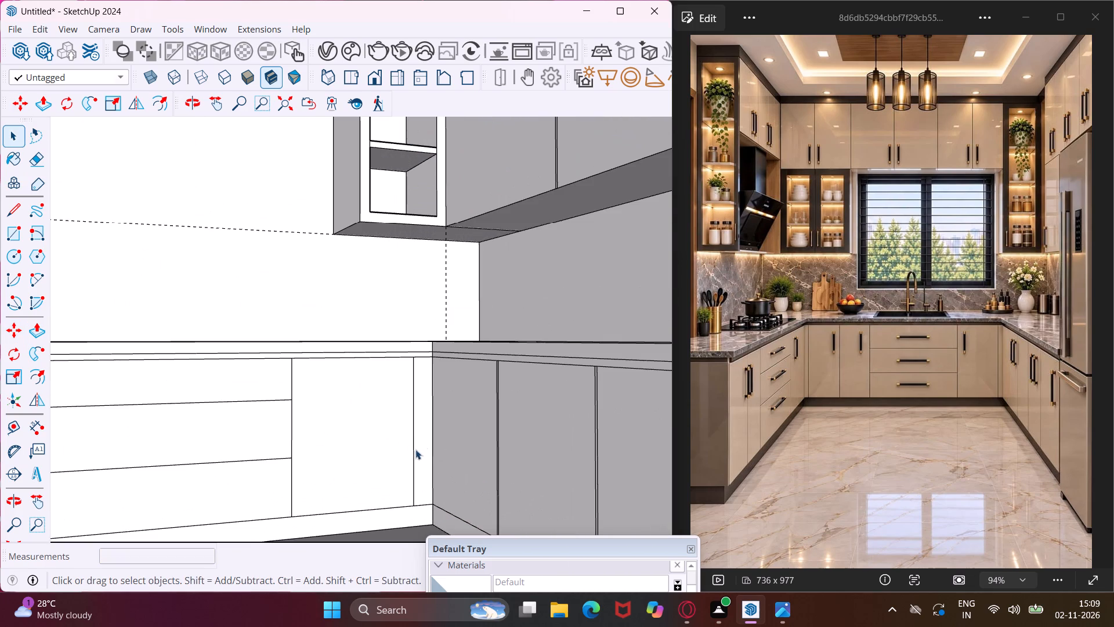
middle_click_drag(415, 451, 384, 443)
scroll(400, 460, "up", 3)
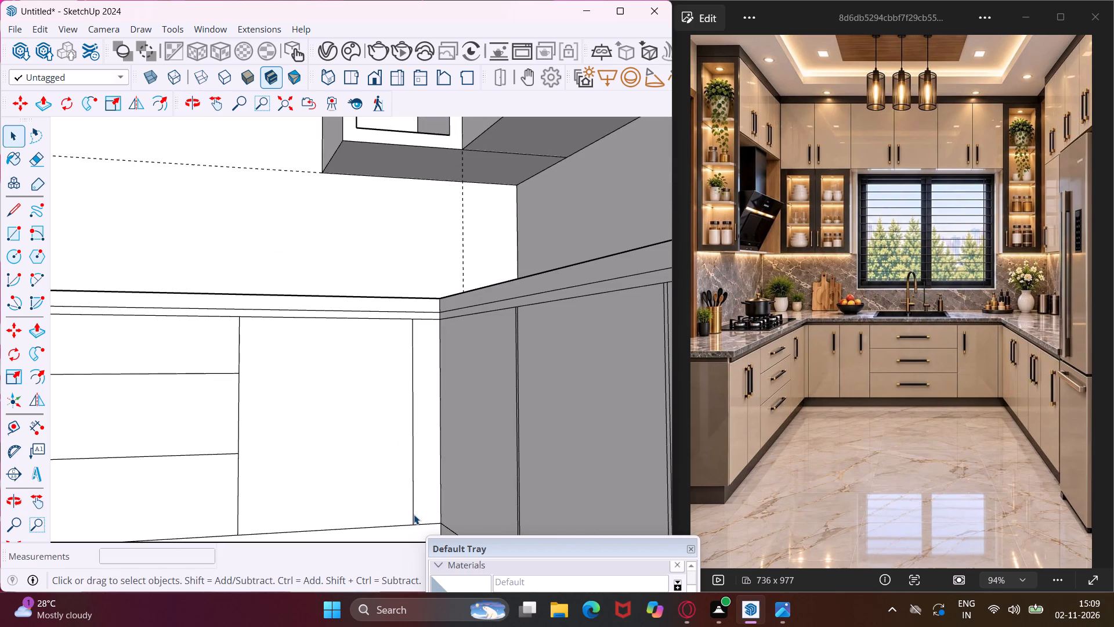
left_click(414, 514)
key("m")
scroll(415, 527, "up", 4)
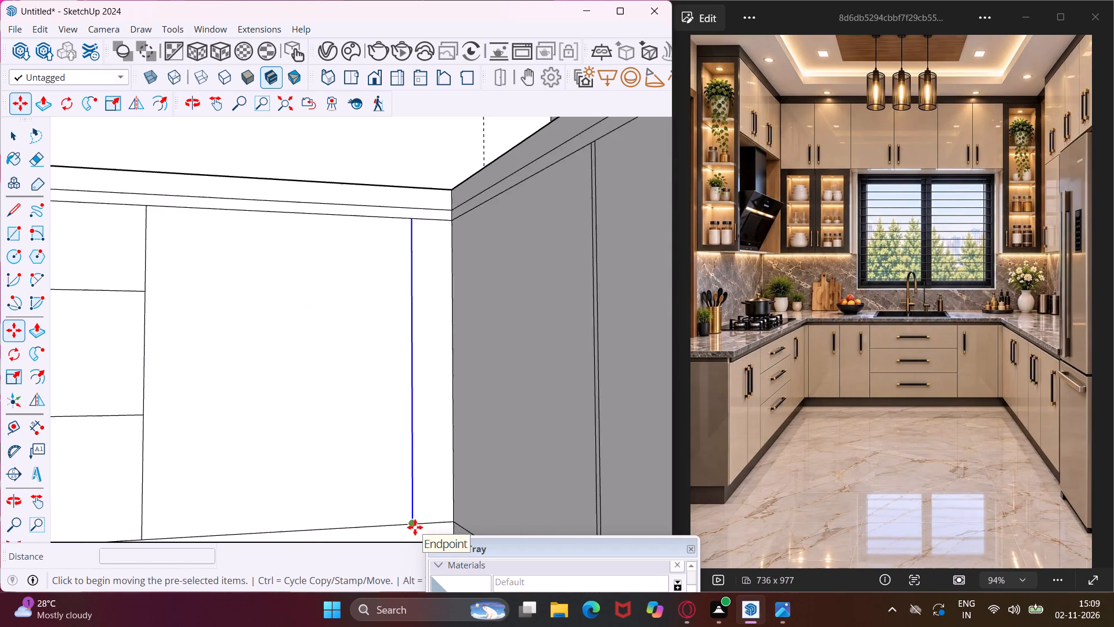
scroll(415, 527, "up", 2)
left_click(414, 522)
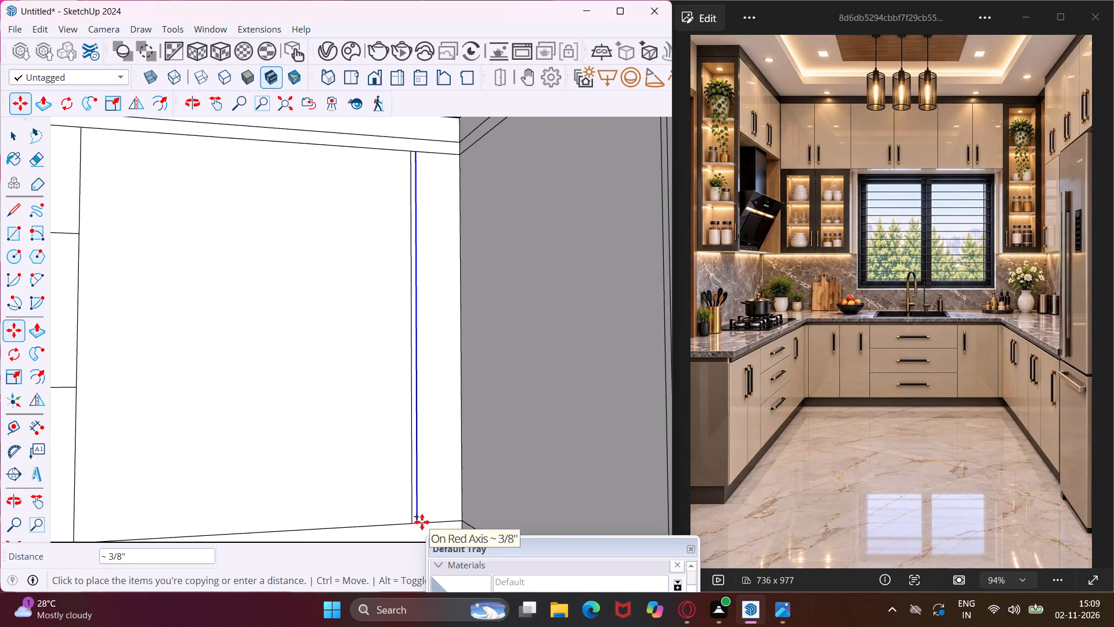
type(".4\"")
key("Return")
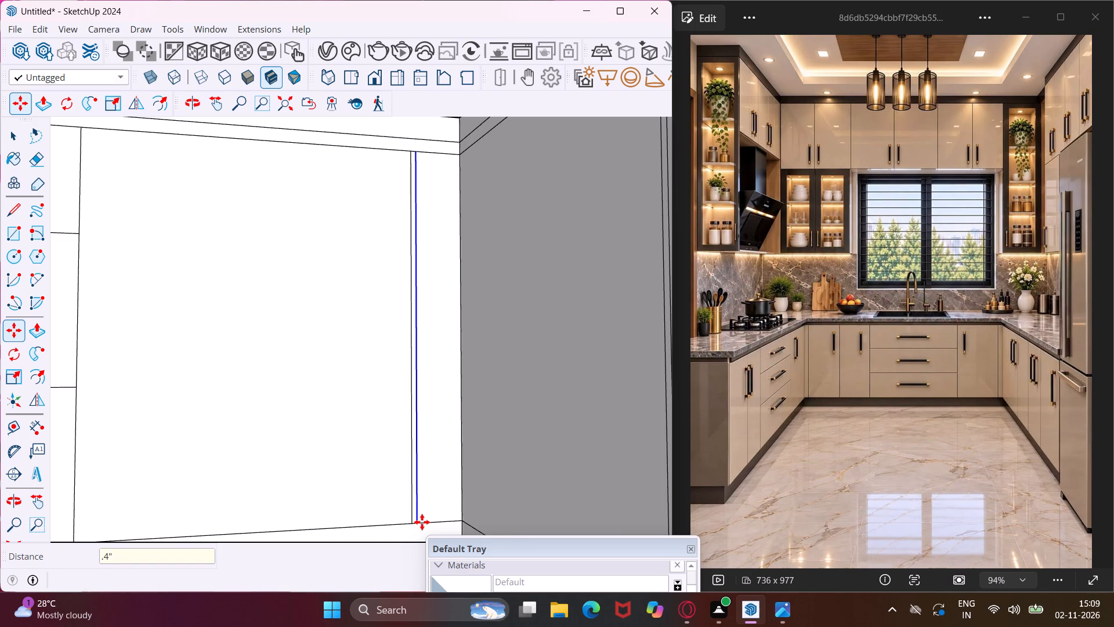
scroll(423, 517, "down", 4)
scroll(410, 473, "down", 8)
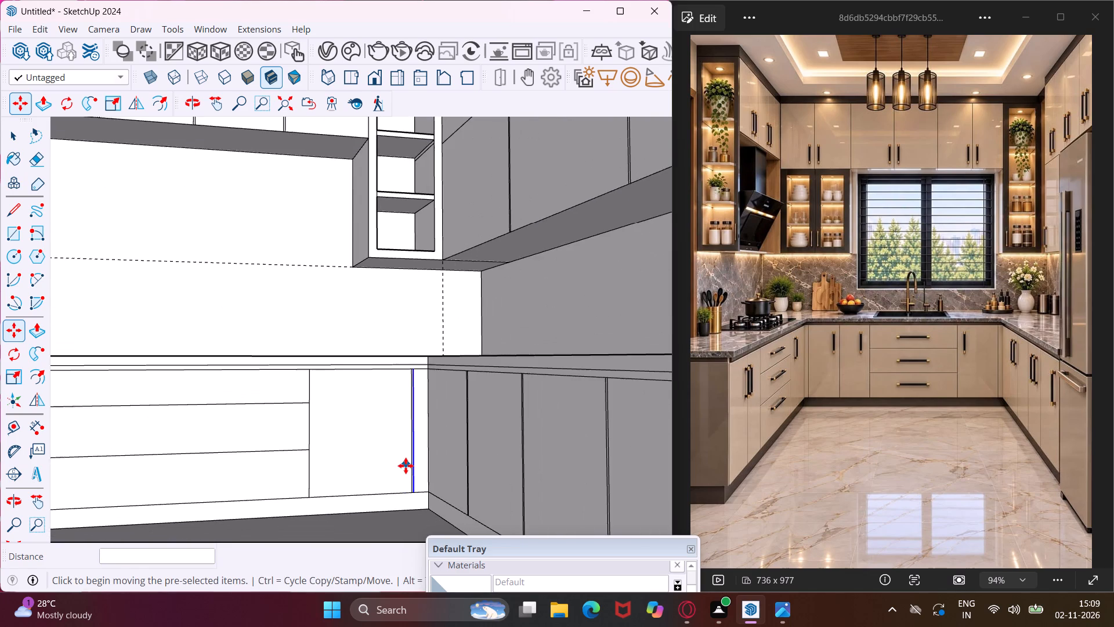
scroll(406, 466, "down", 2)
key("Escape")
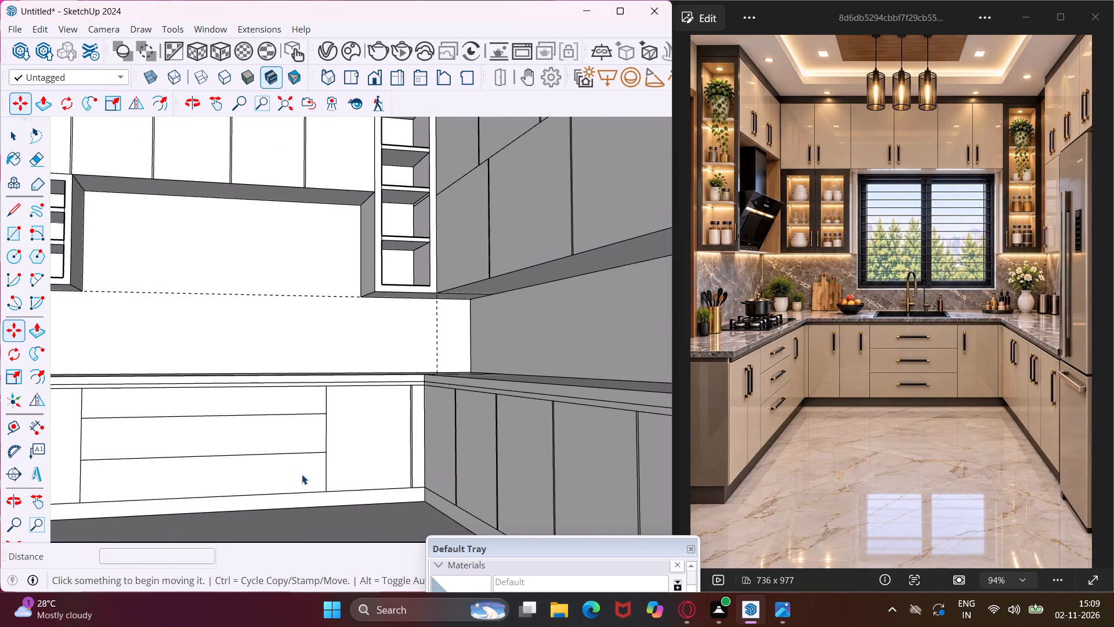
Copy the three-segment vertical divider at the right end of the back cabinet's drawers 0.4" away from the drawers.
key("space")
scroll(313, 477, "up", 6)
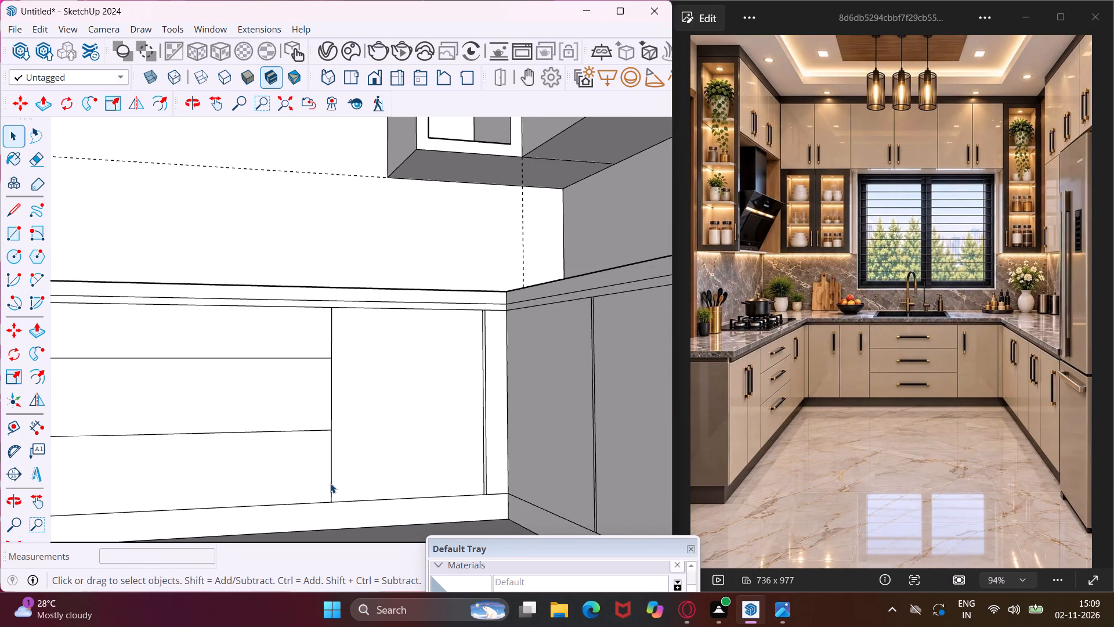
left_click(330, 483)
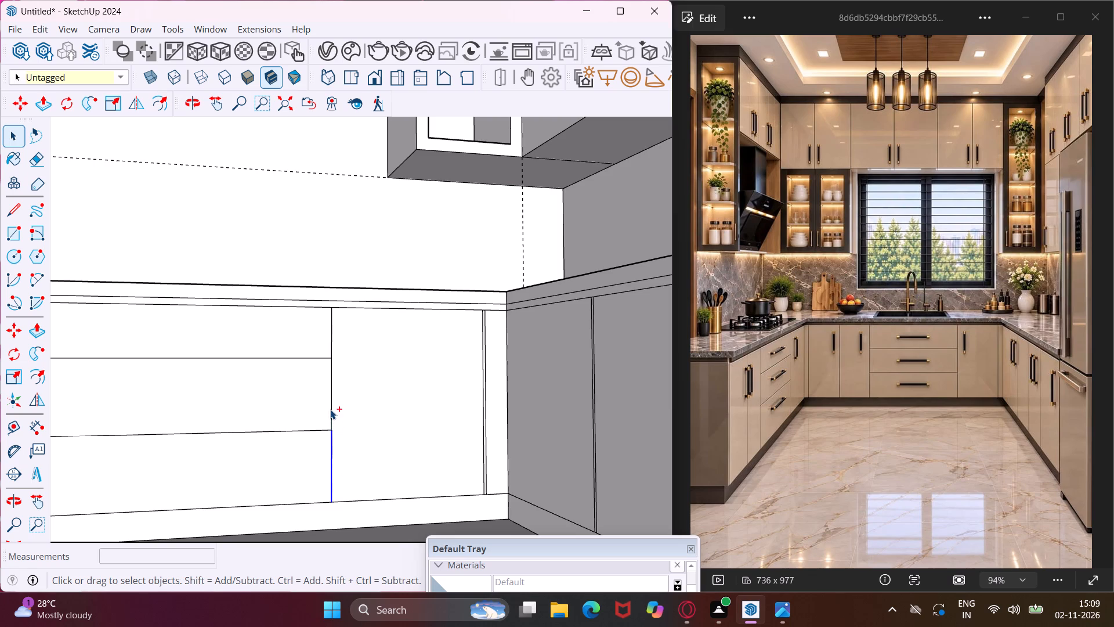
left_click(331, 408, "ctrl")
left_click(331, 342, "ctrl")
key("m")
scroll(334, 493, "up", 3)
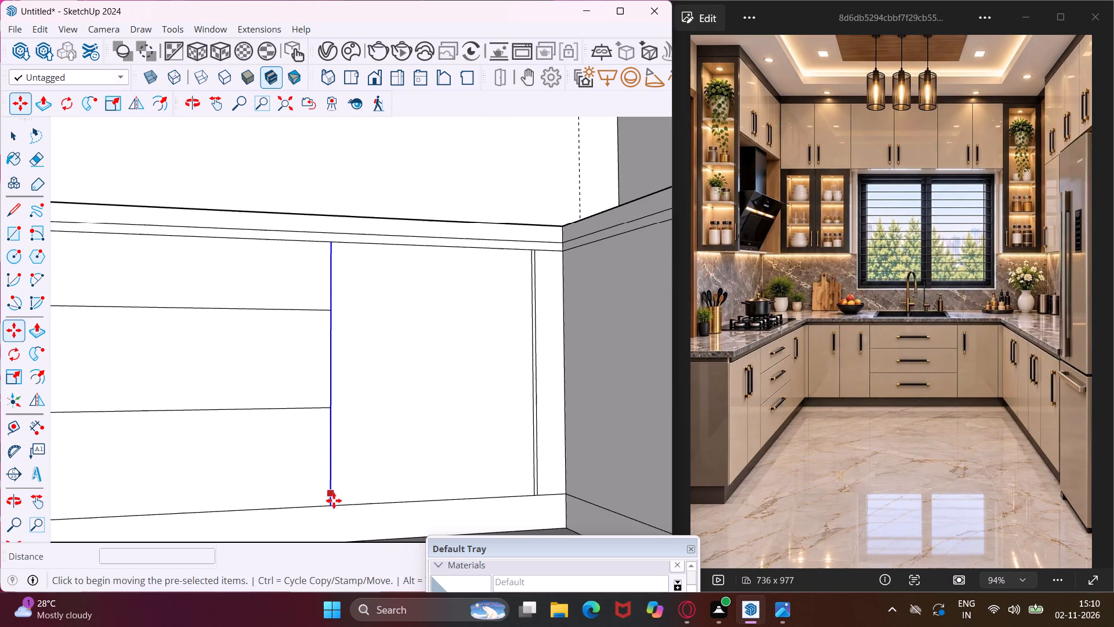
left_click(331, 506)
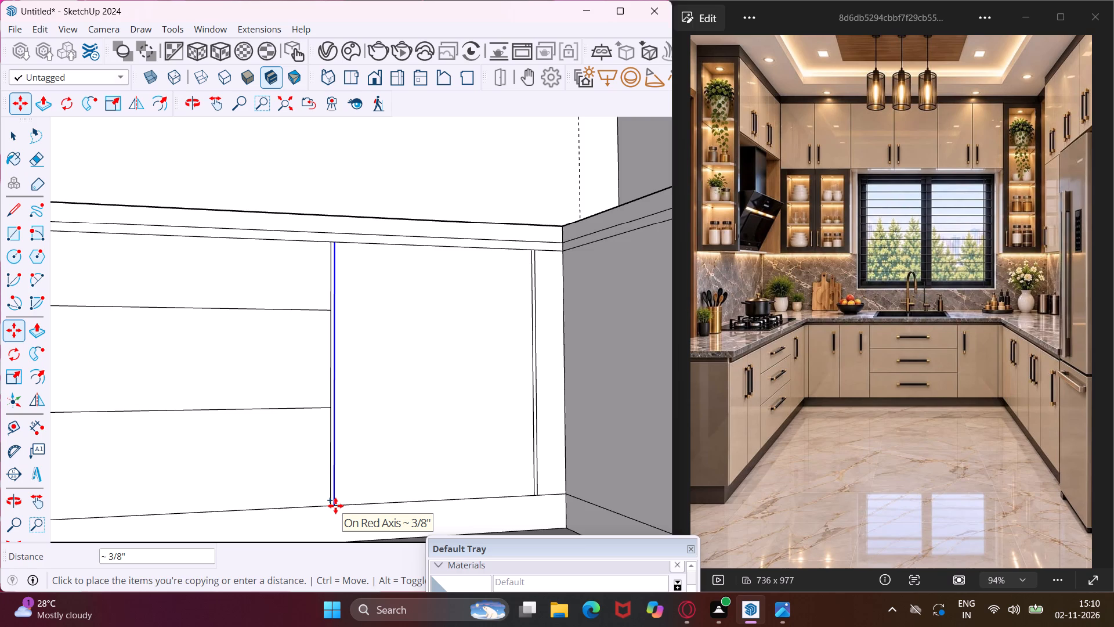
type(".4\"")
key("Return")
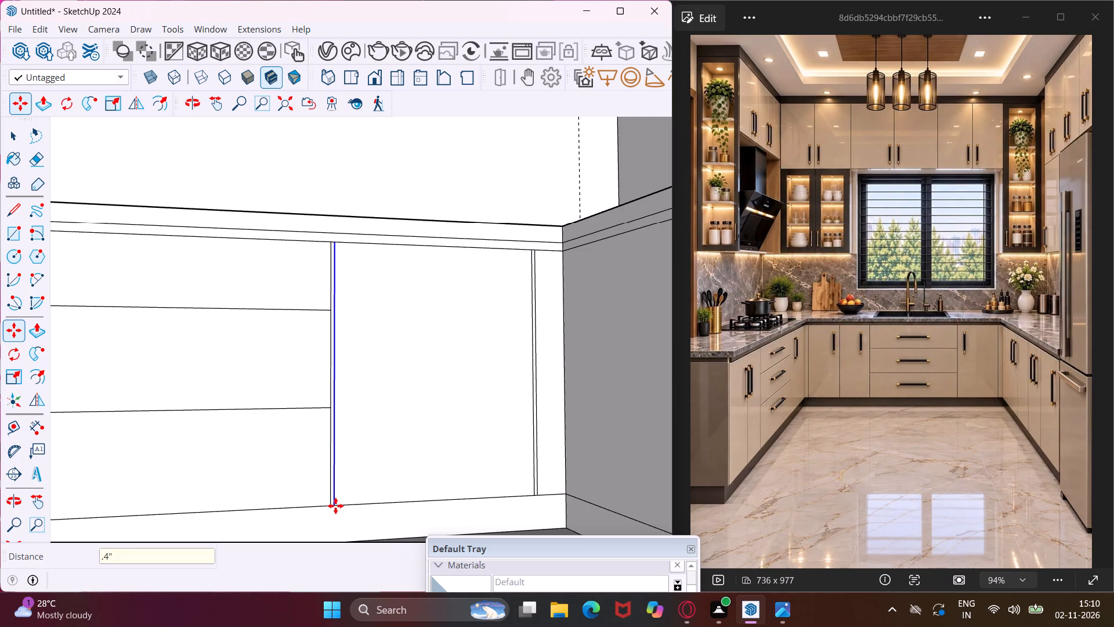
scroll(335, 506, "down", 13)
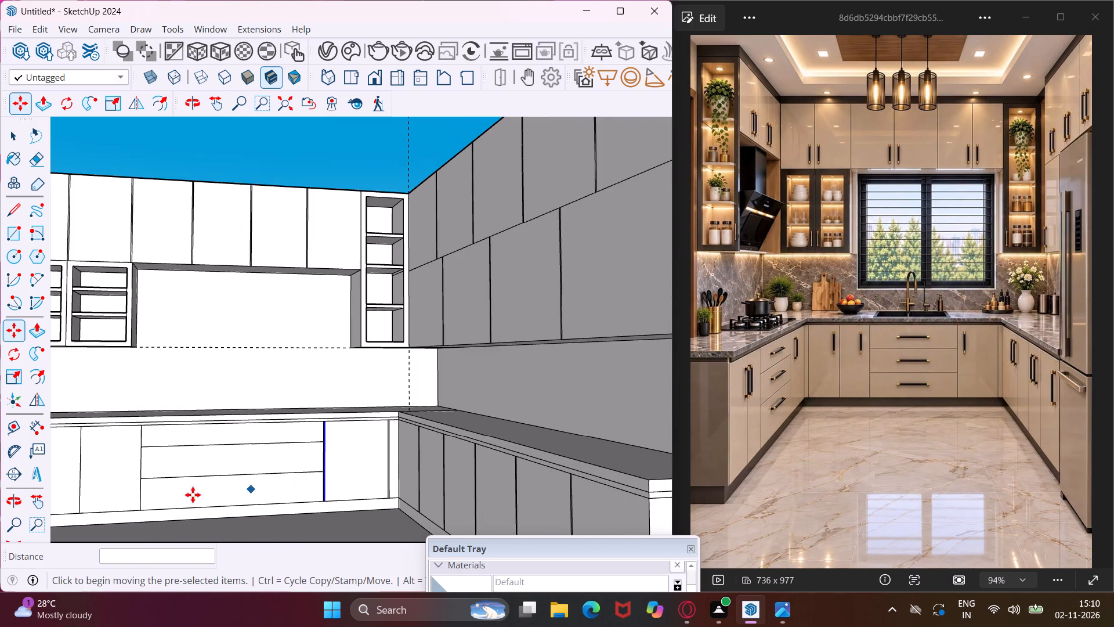
key("Escape")
Copy the three-segment vertical divider at the left end of the back cabinet's drawers 0.4" away from the drawers.
key("space")
scroll(114, 492, "up", 9)
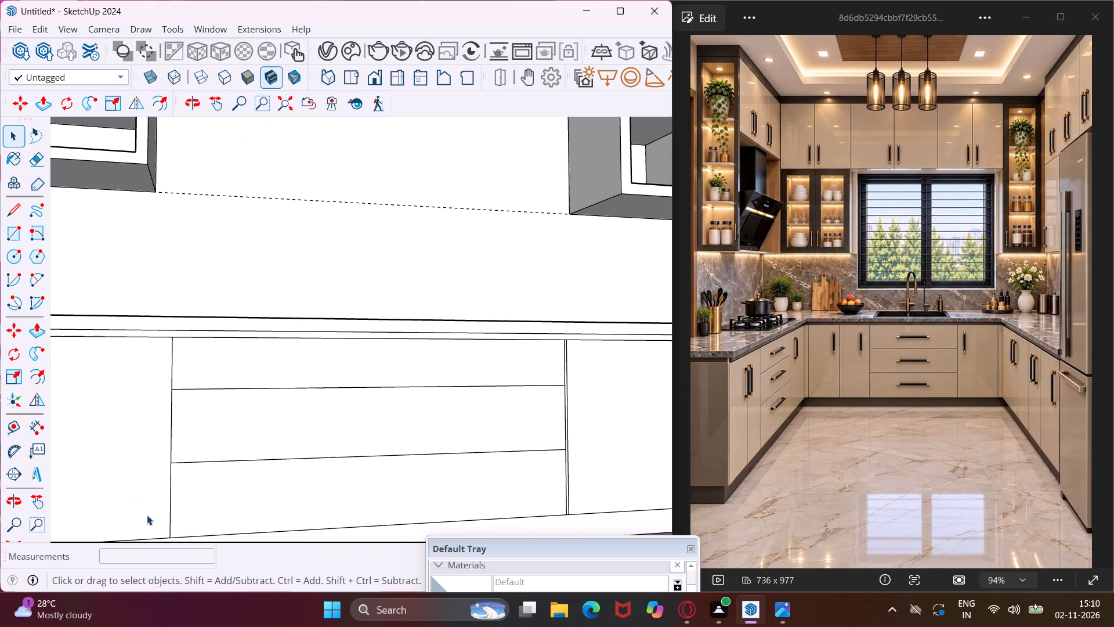
left_click(170, 508)
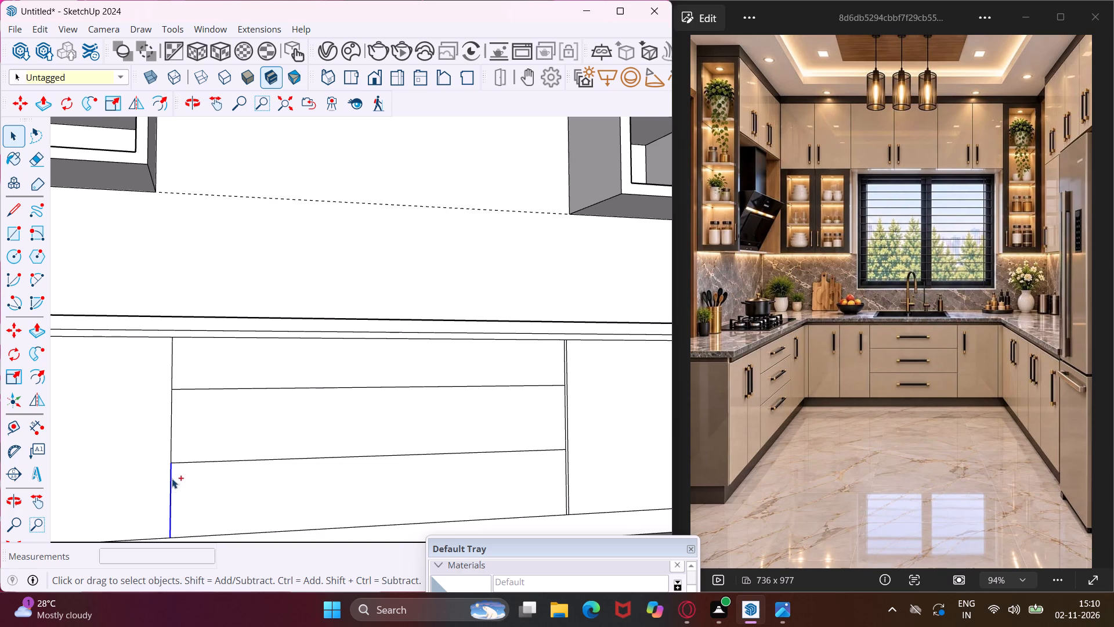
left_click(171, 442, "ctrl")
left_click(172, 377, "ctrl")
key("m")
scroll(167, 354, "up", 4)
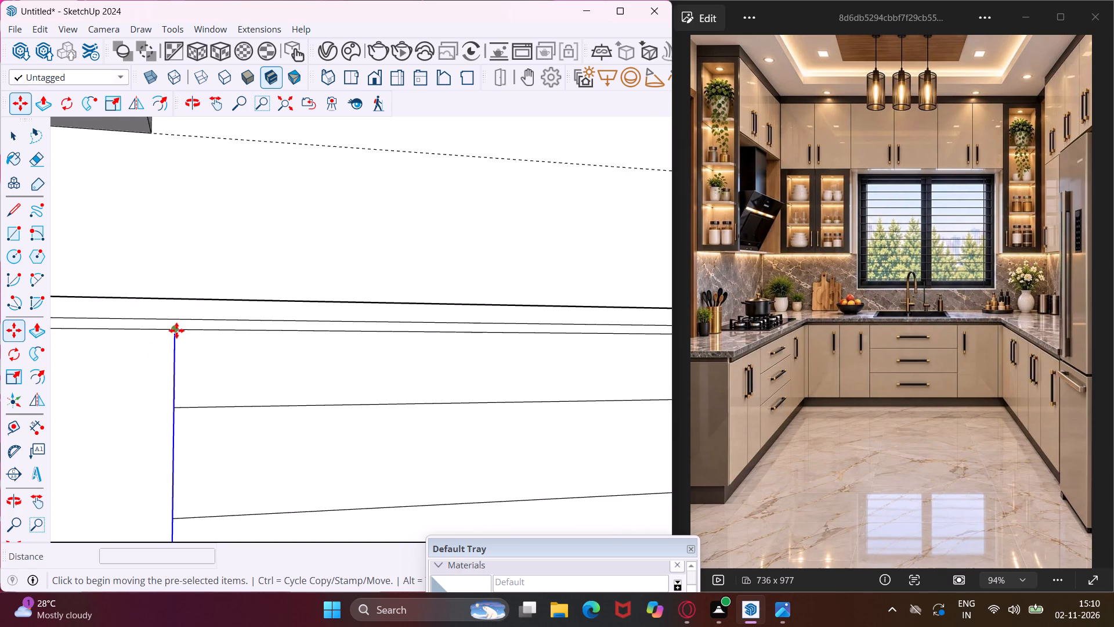
left_click(176, 330)
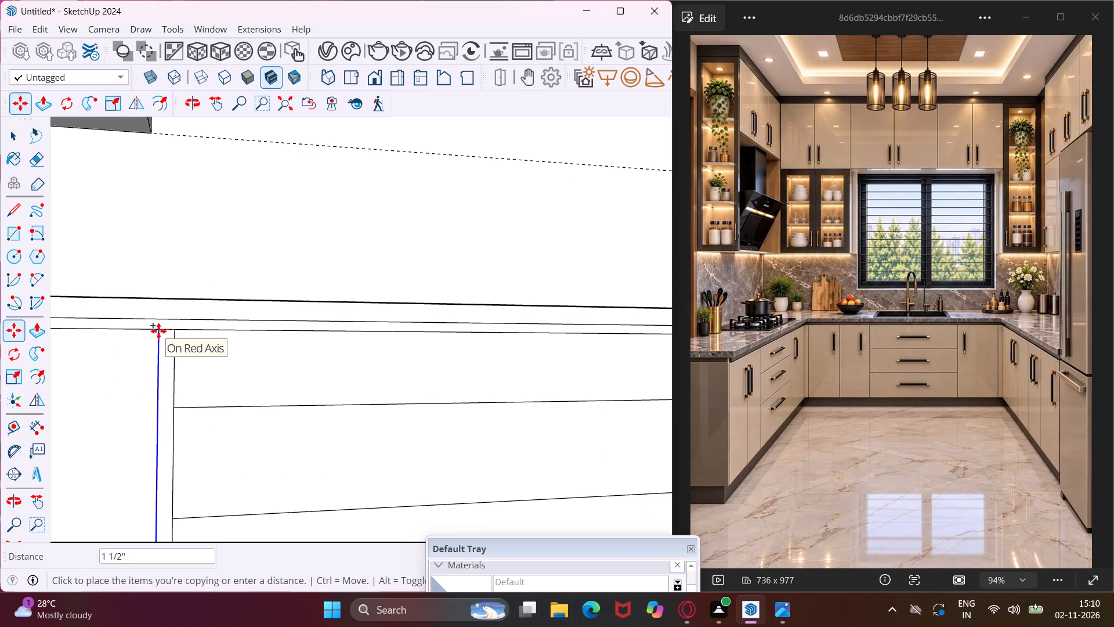
type(".4\"")
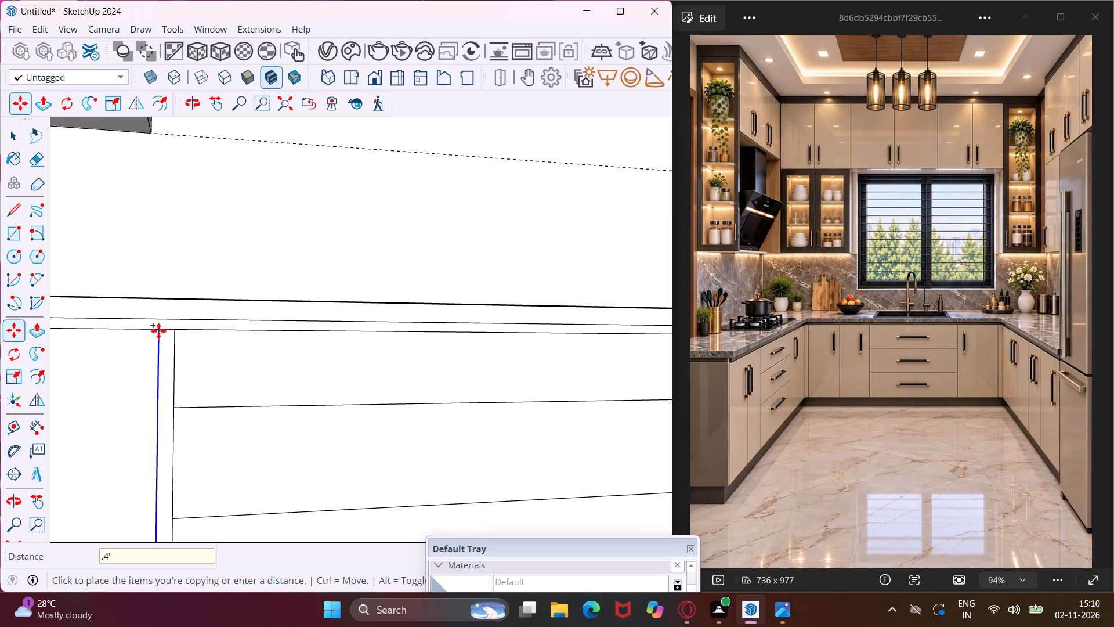
key("Return")
scroll(158, 331, "down", 7)
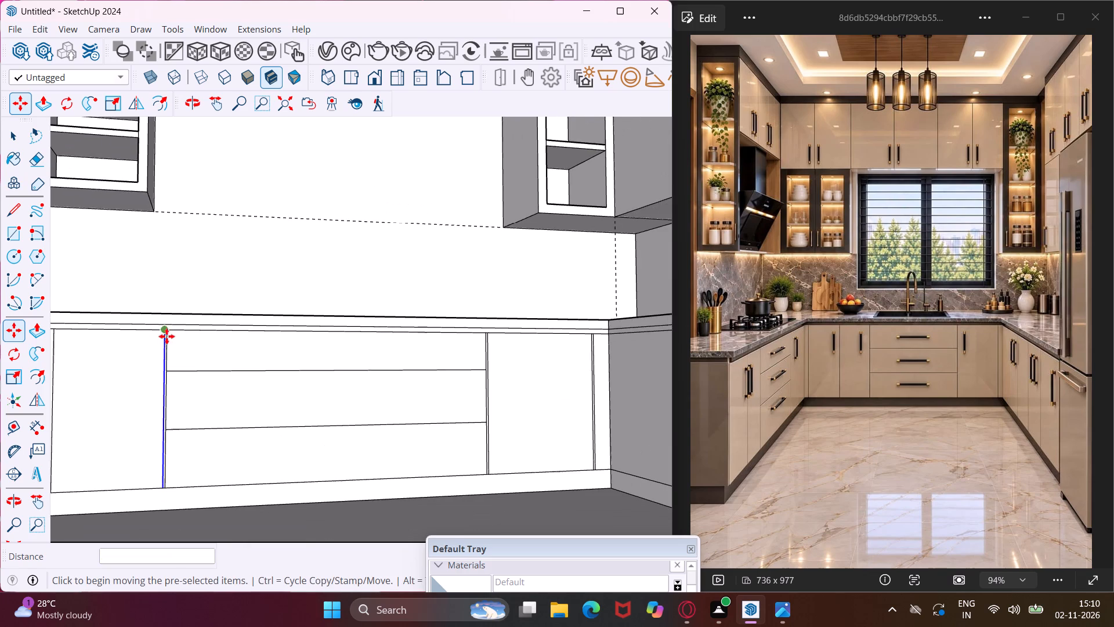
Copy both horizontal divider lines between the back base cabinet's drawers 0.4" downward to form drawer gaps.
key("Escape")
key("space")
scroll(183, 375, "up", 5)
left_click(171, 370)
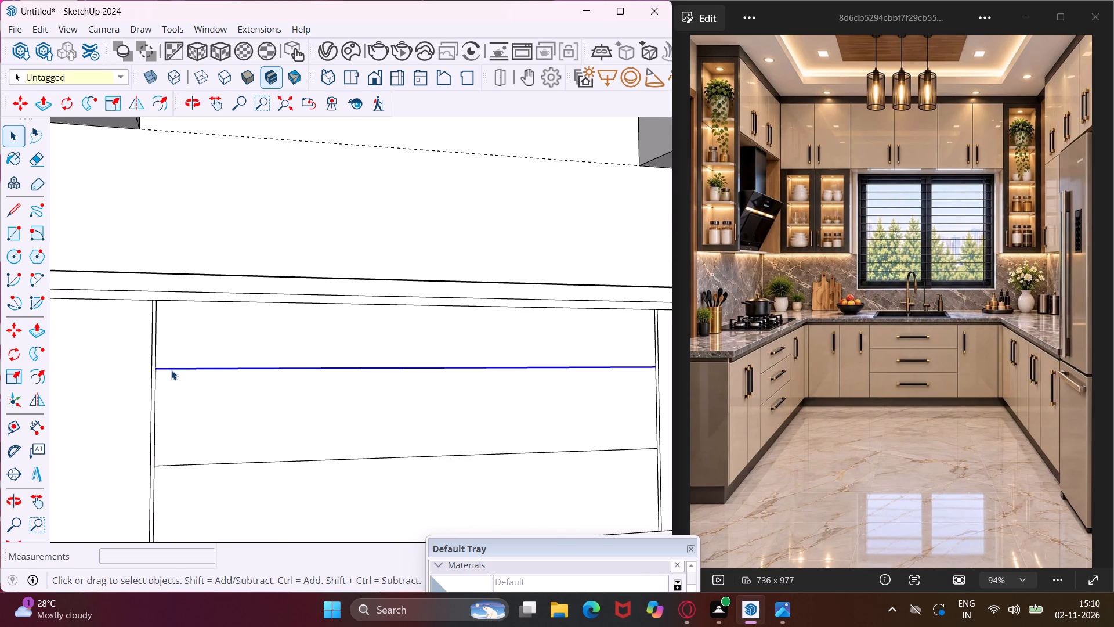
left_click(176, 468, "ctrl")
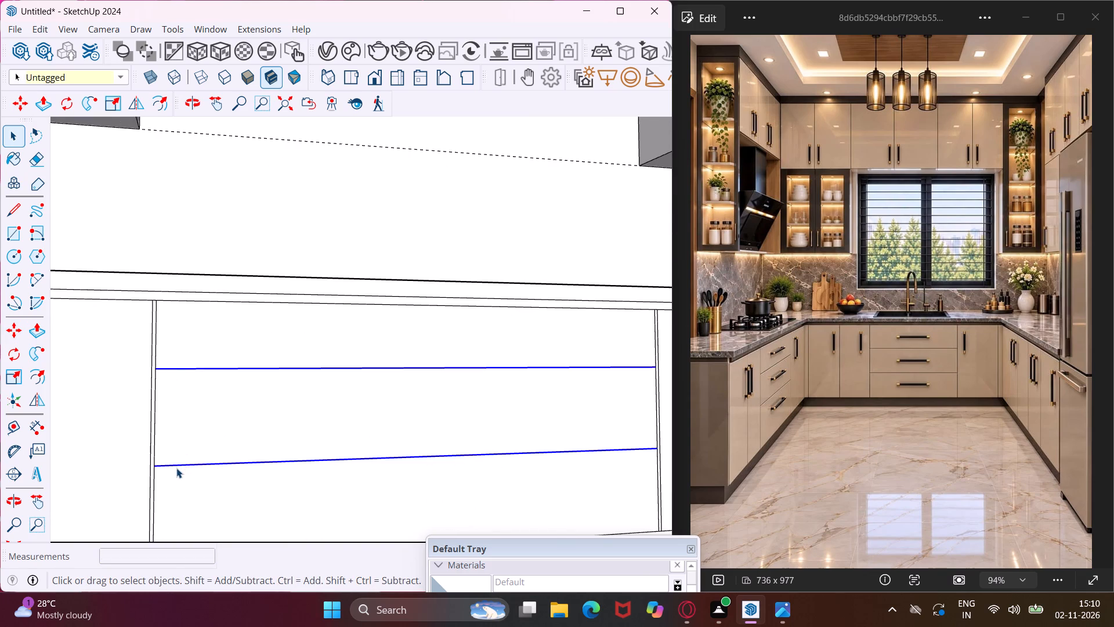
key("m")
scroll(158, 474, "up", 3)
left_click(152, 464)
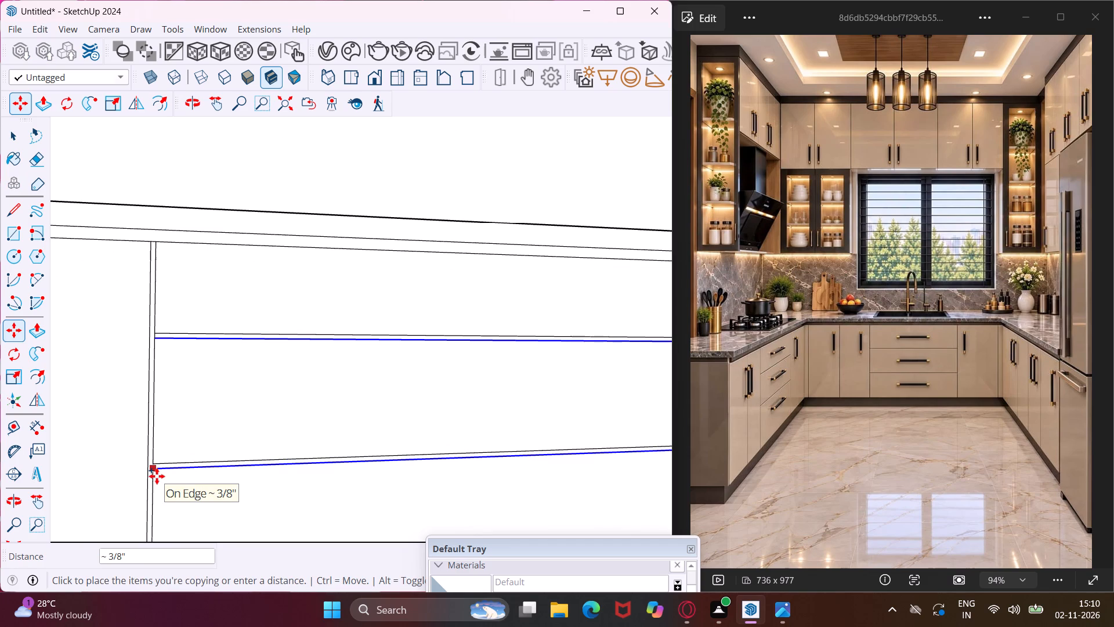
type(".4\"")
key("Return")
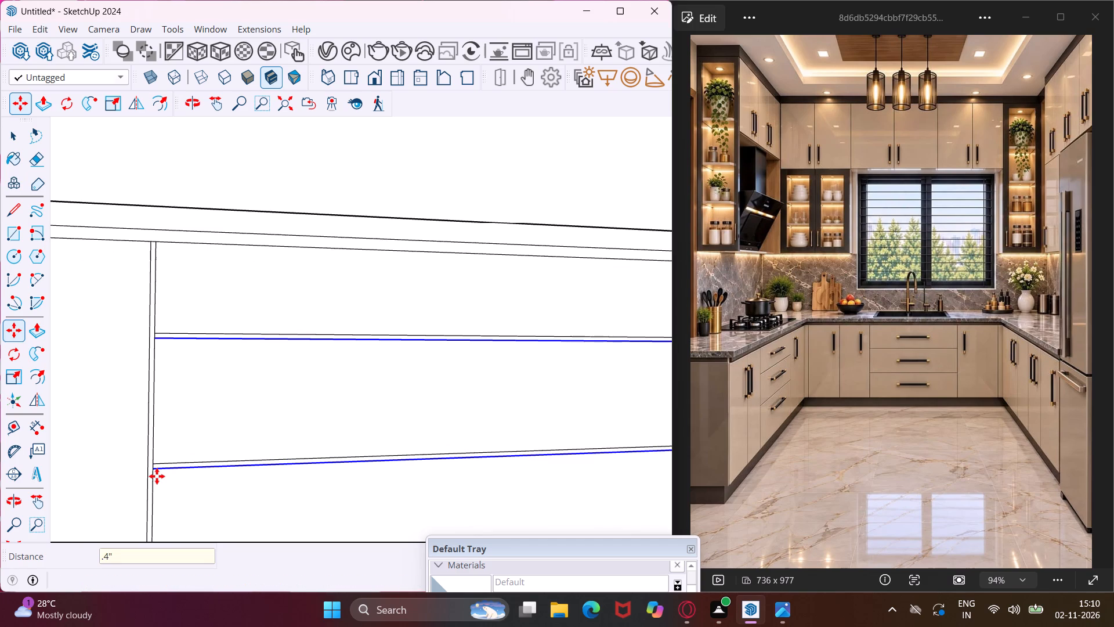
scroll(157, 476, "down", 6)
scroll(281, 410, "down", 12)
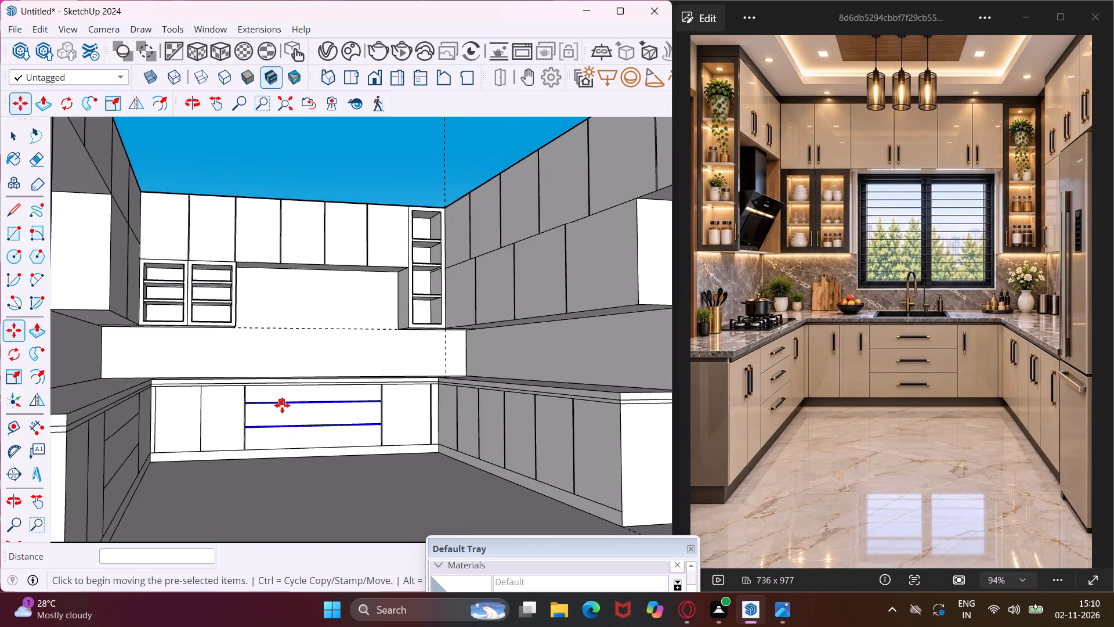
scroll(282, 405, "down", 5)
key("Escape")
key("space")
Copy the two vertical door lines near the left corner of the back base cabinet front 0.4" toward the drawers.
scroll(215, 421, "up", 12)
middle_click_drag(215, 421, 176, 419)
scroll(176, 419, "up", 3)
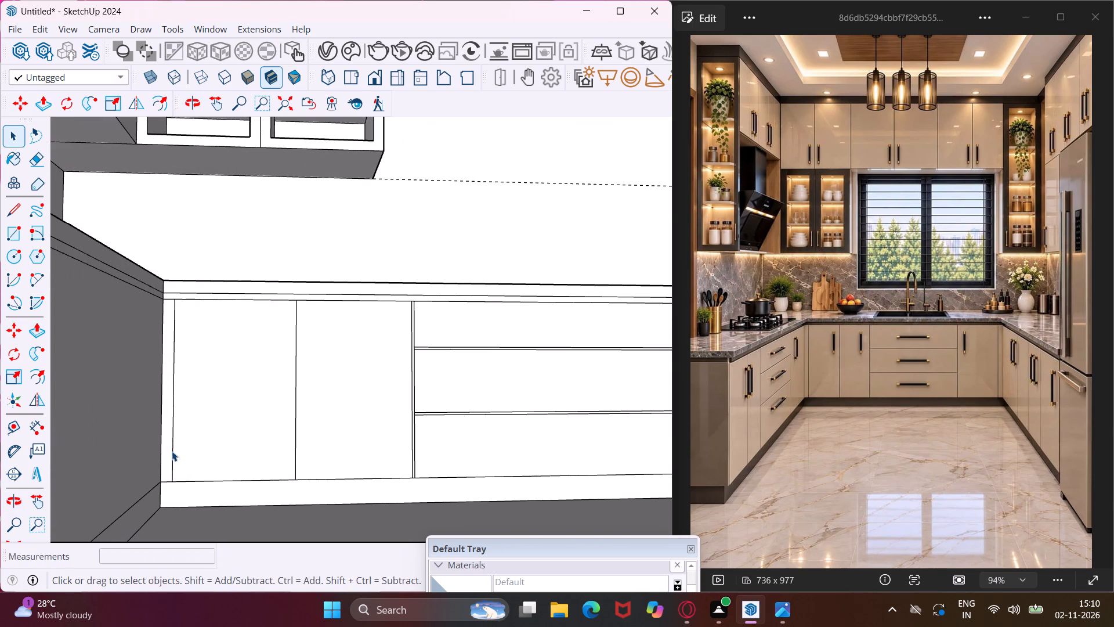
left_click(172, 453)
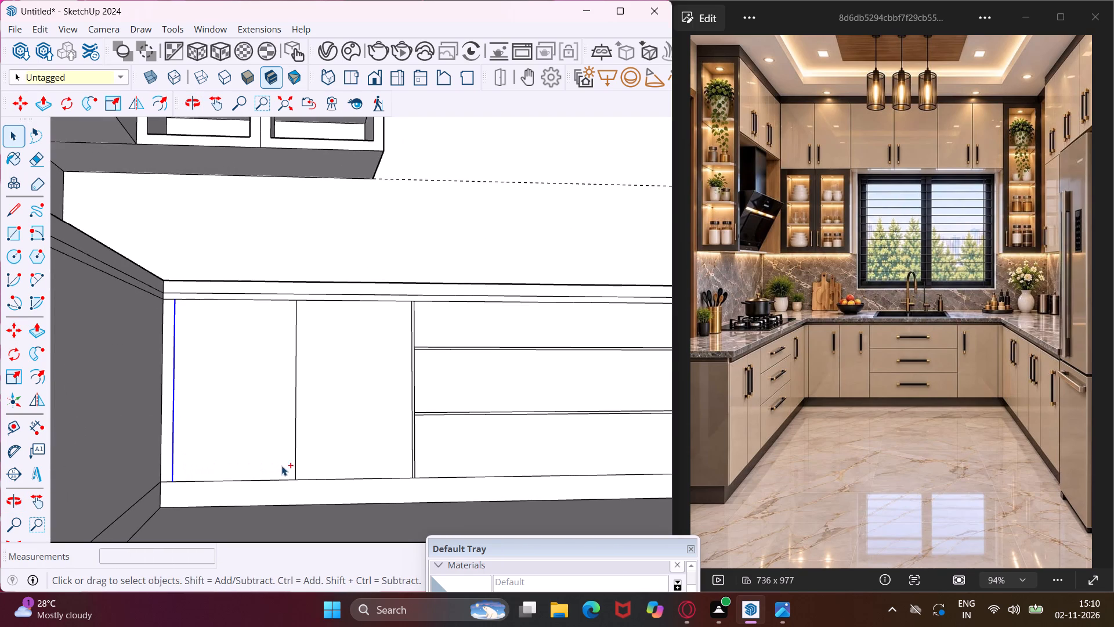
left_click(295, 463, "ctrl")
key("m")
scroll(290, 487, "up", 7)
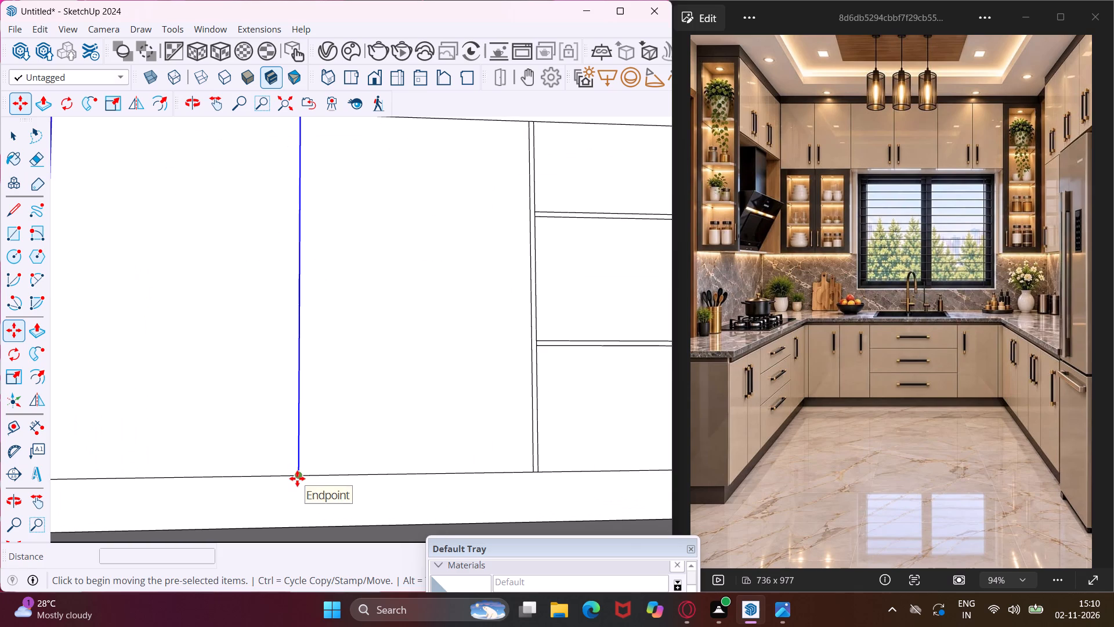
left_click(296, 477)
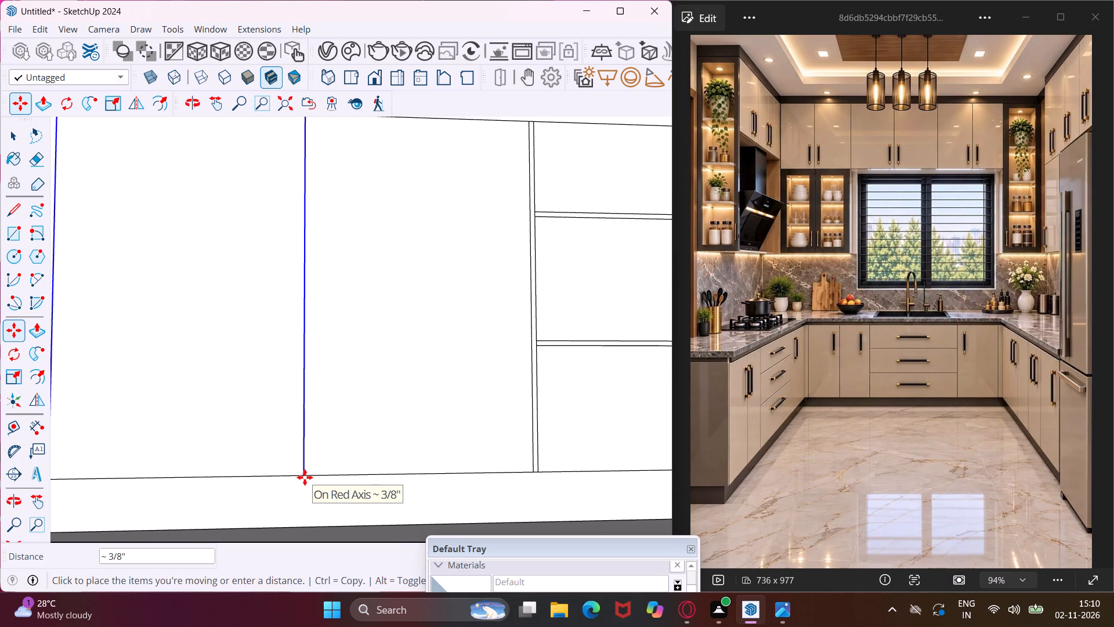
type(".4\"")
key("Return")
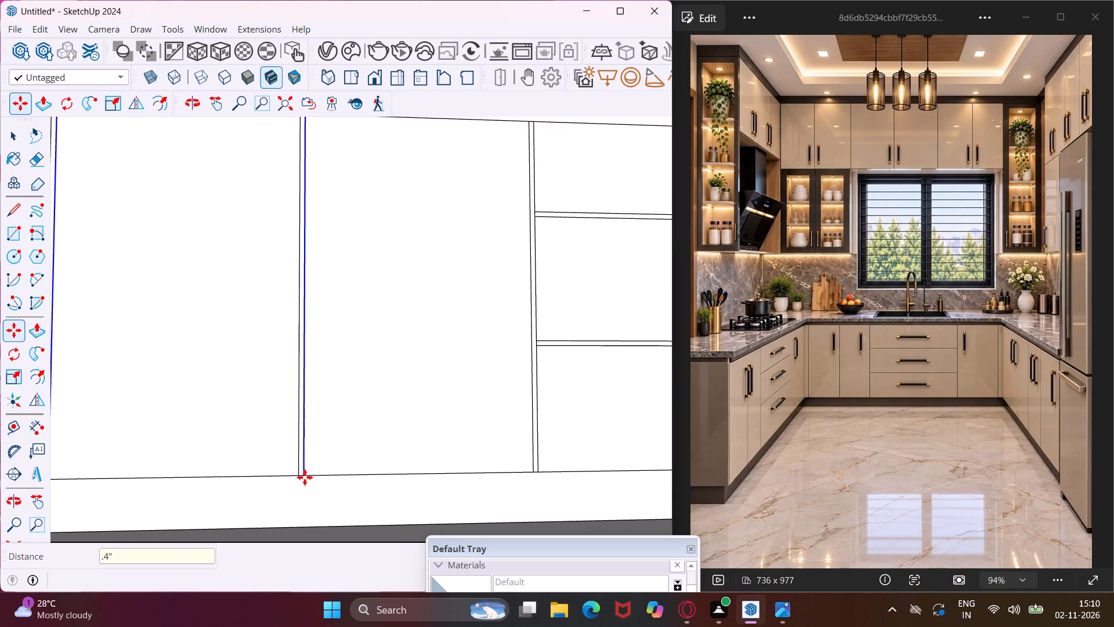
scroll(305, 477, "down", 18)
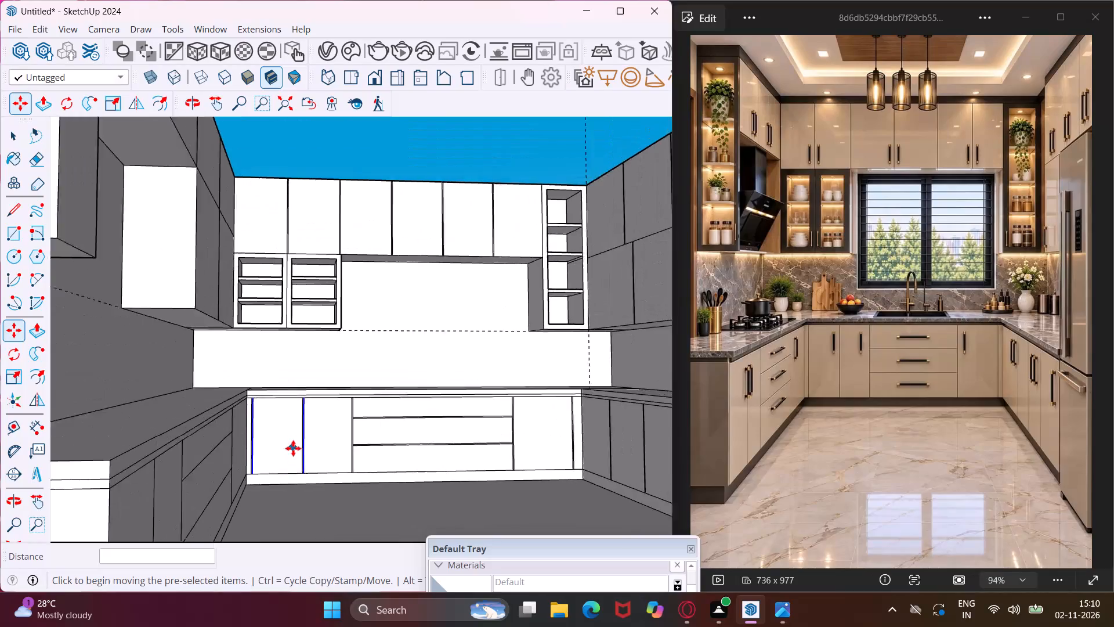
scroll(293, 448, "down", 7)
middle_click_drag(318, 464, 212, 489)
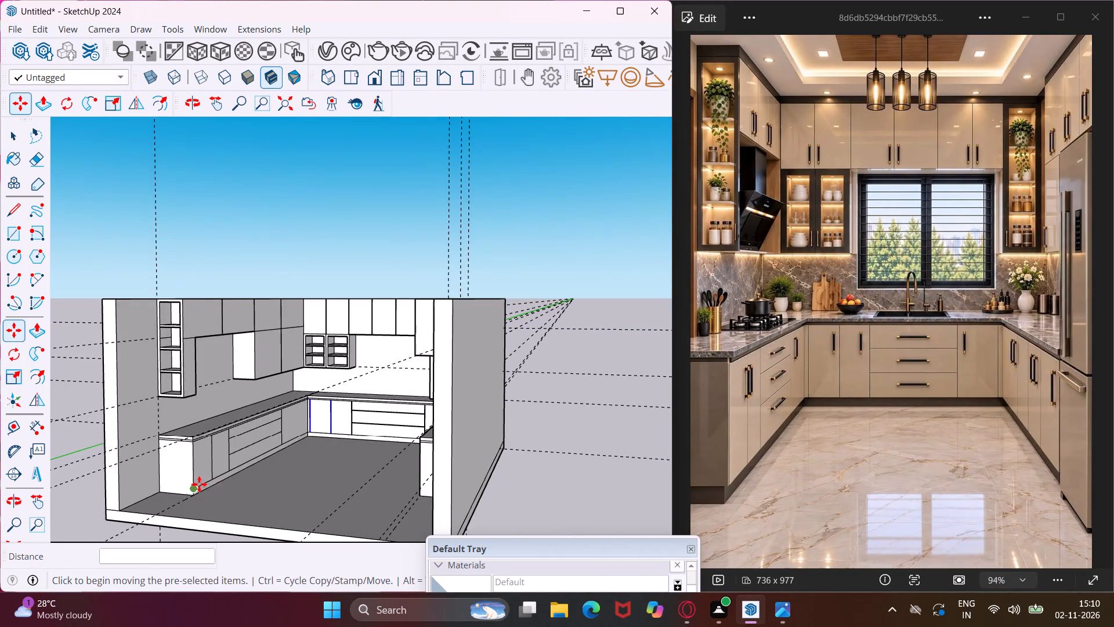
scroll(199, 481, "up", 3)
key("Escape")
key("space")
Copy the vertical line between the two front doors of the left base cabinet 0.4" toward the back wall.
scroll(209, 473, "up", 9)
middle_click_drag(225, 480, 218, 476)
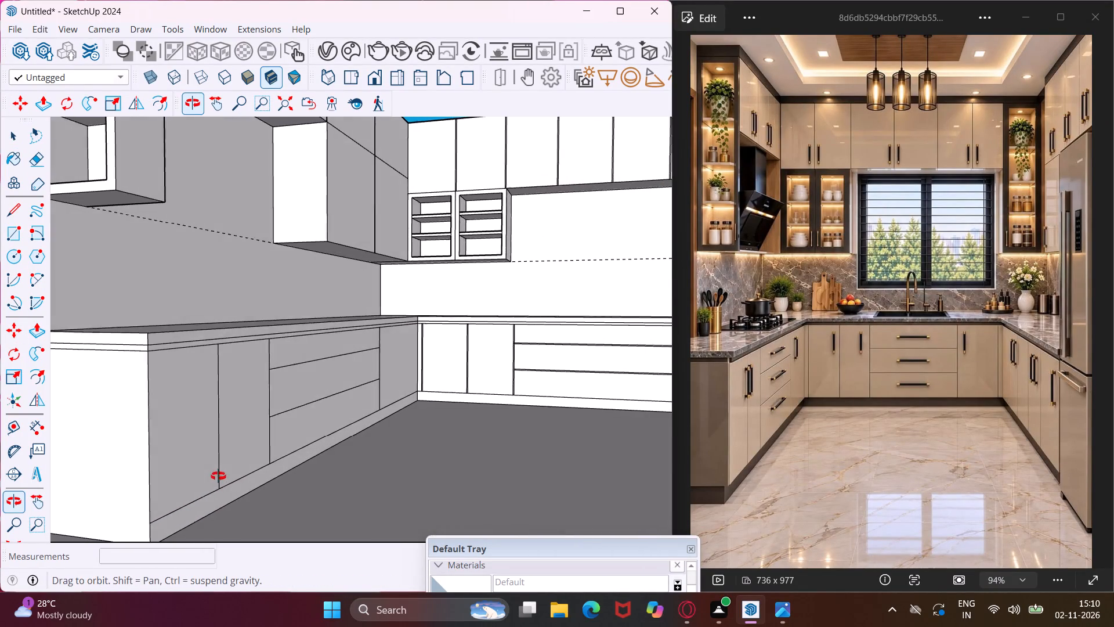
middle_click_drag(218, 476, 212, 474)
scroll(212, 474, "up", 6)
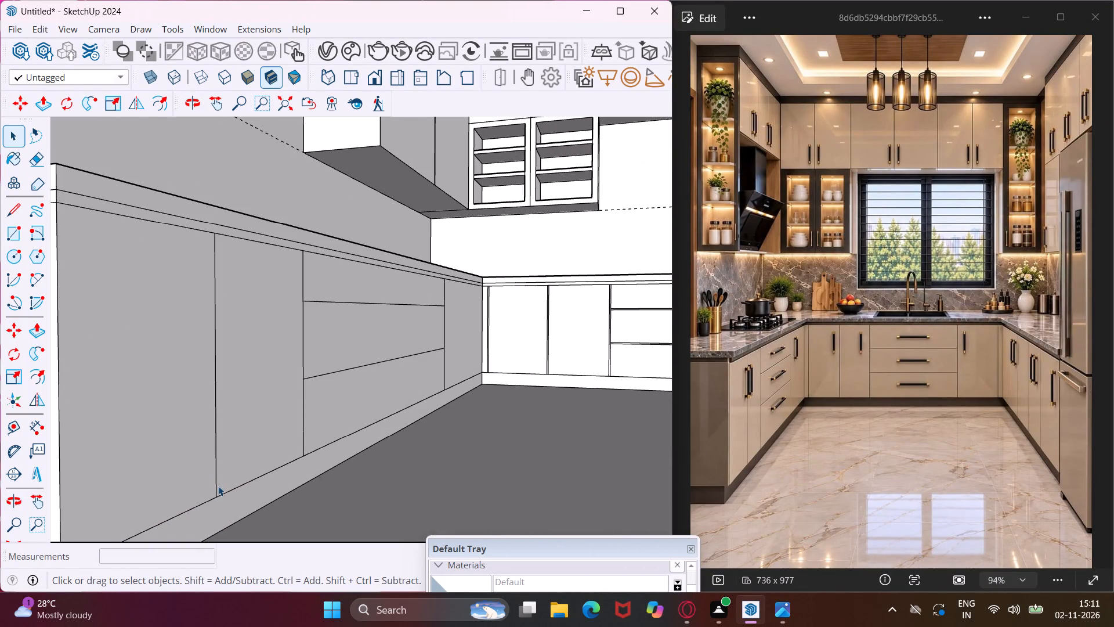
left_click(218, 485)
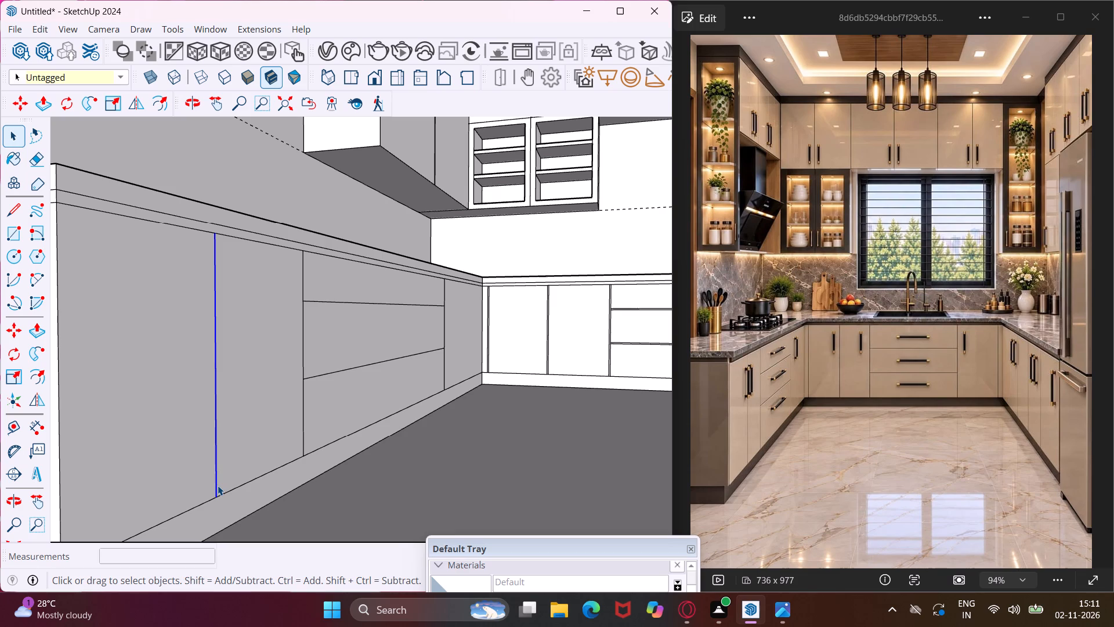
key("m")
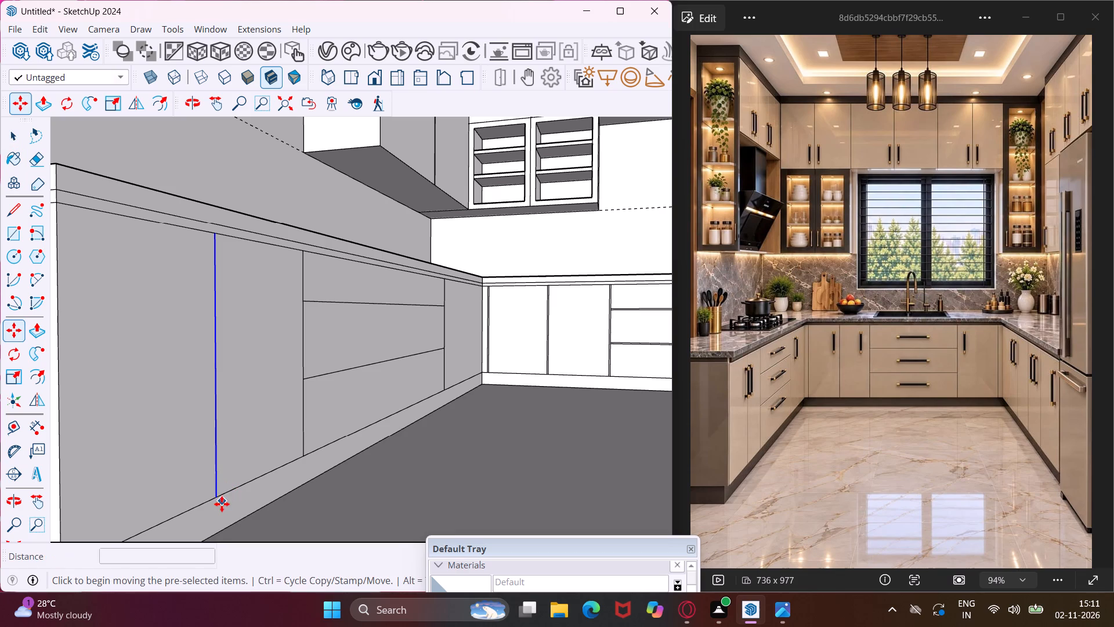
scroll(220, 506, "up", 4)
left_click(216, 495)
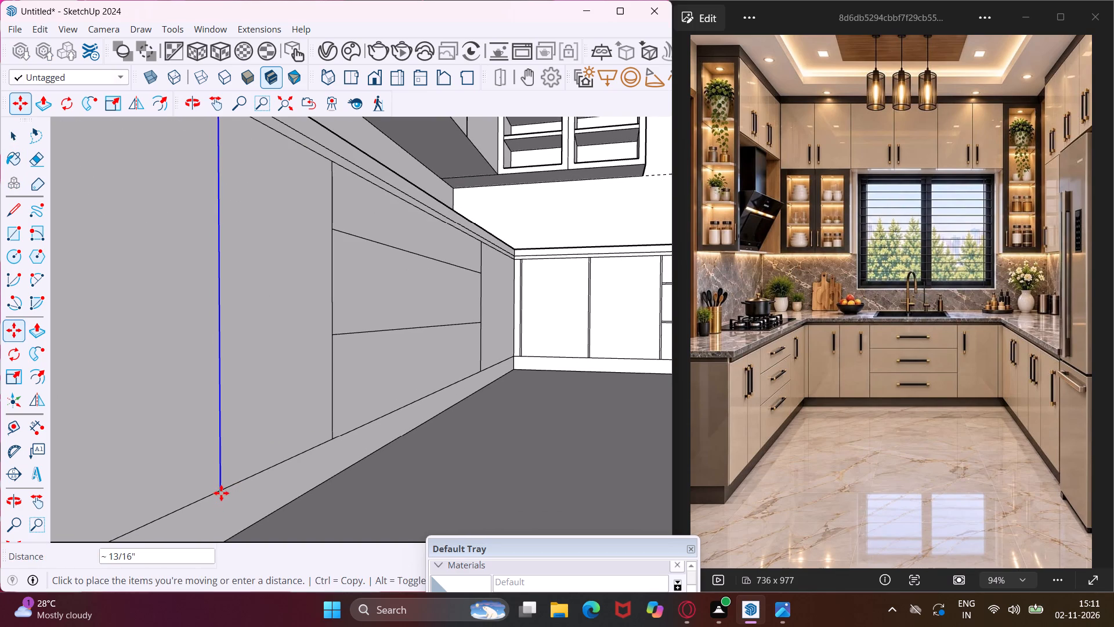
type(".4\"")
key("Return")
key("Escape")
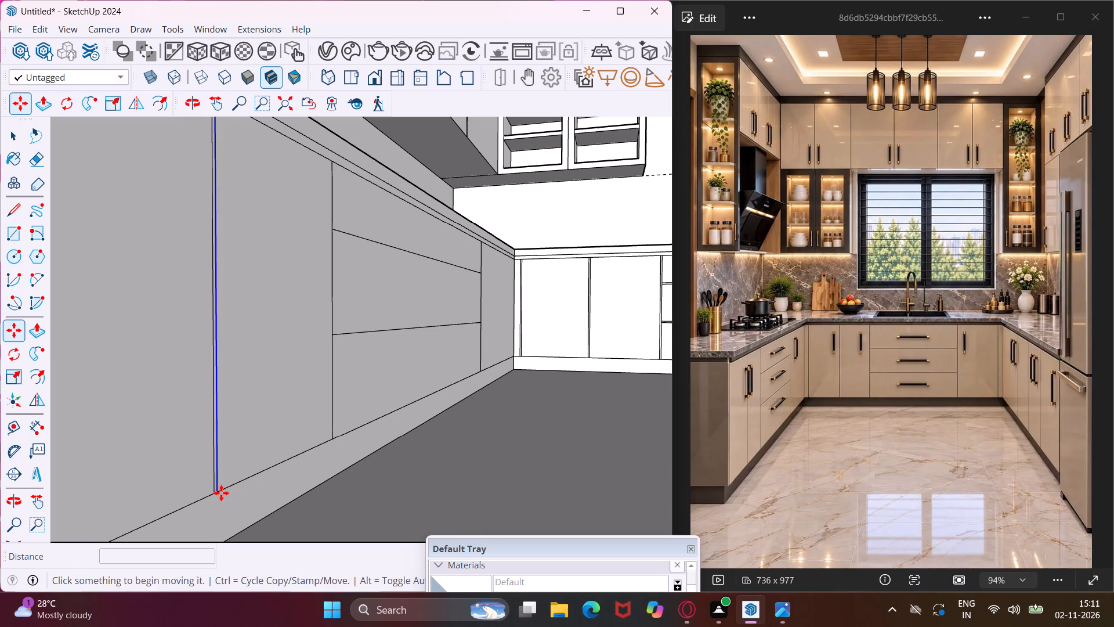
key("space")
Copy the three-segment vertical divider at the front end of the left base cabinet's drawers 0.4" away from the drawers.
middle_click_drag(349, 392, 303, 400)
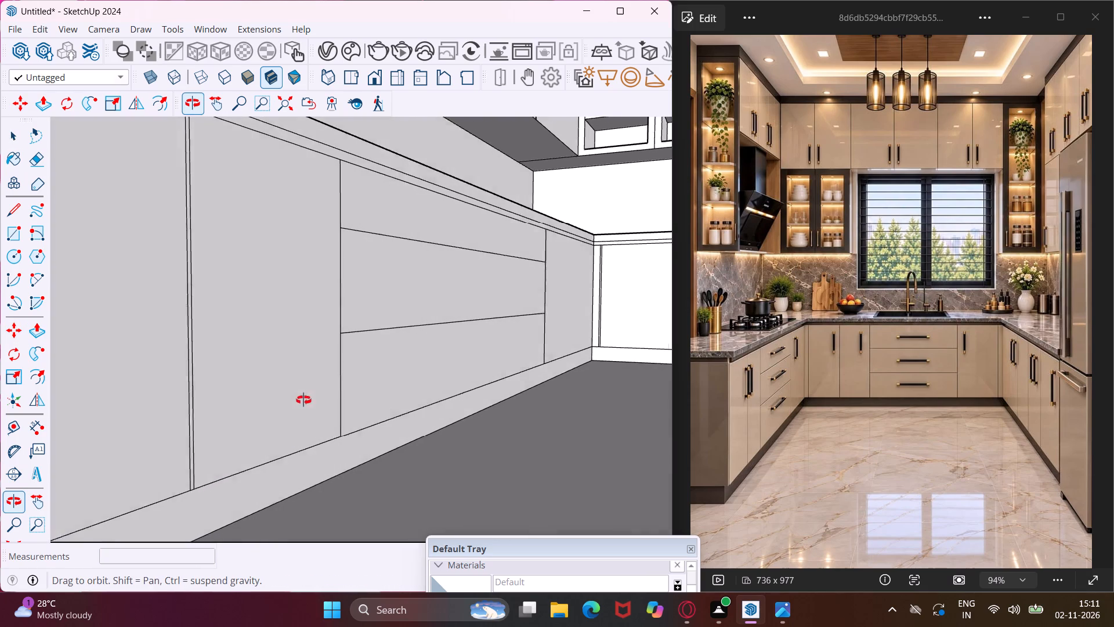
middle_click_drag(303, 400, 301, 401)
scroll(361, 338, "up", 3)
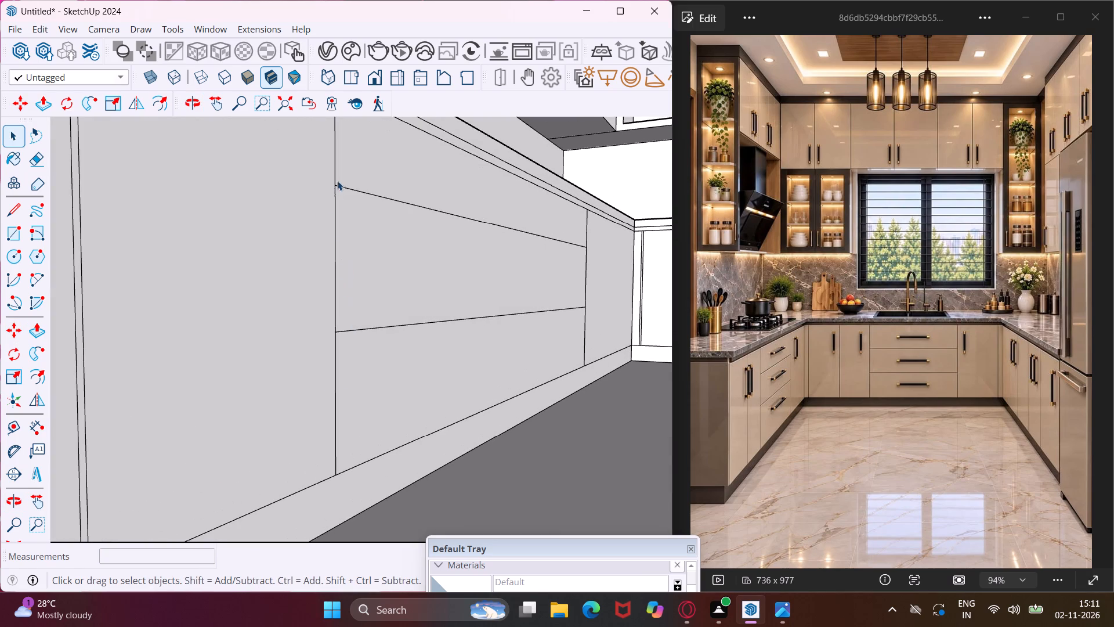
left_click(334, 171)
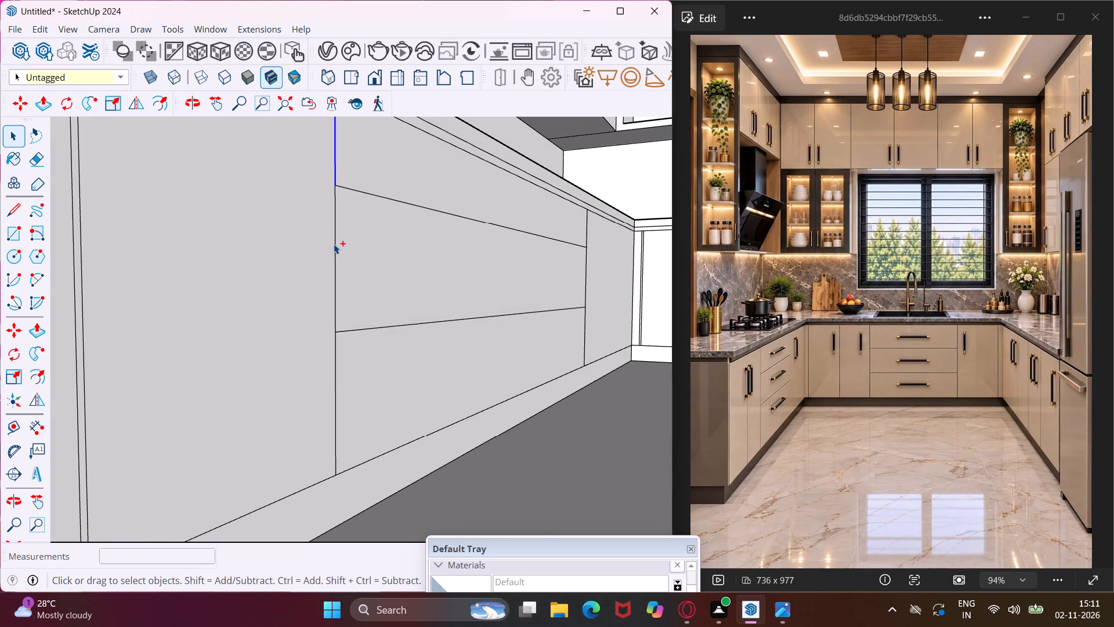
left_click(335, 247, "ctrl")
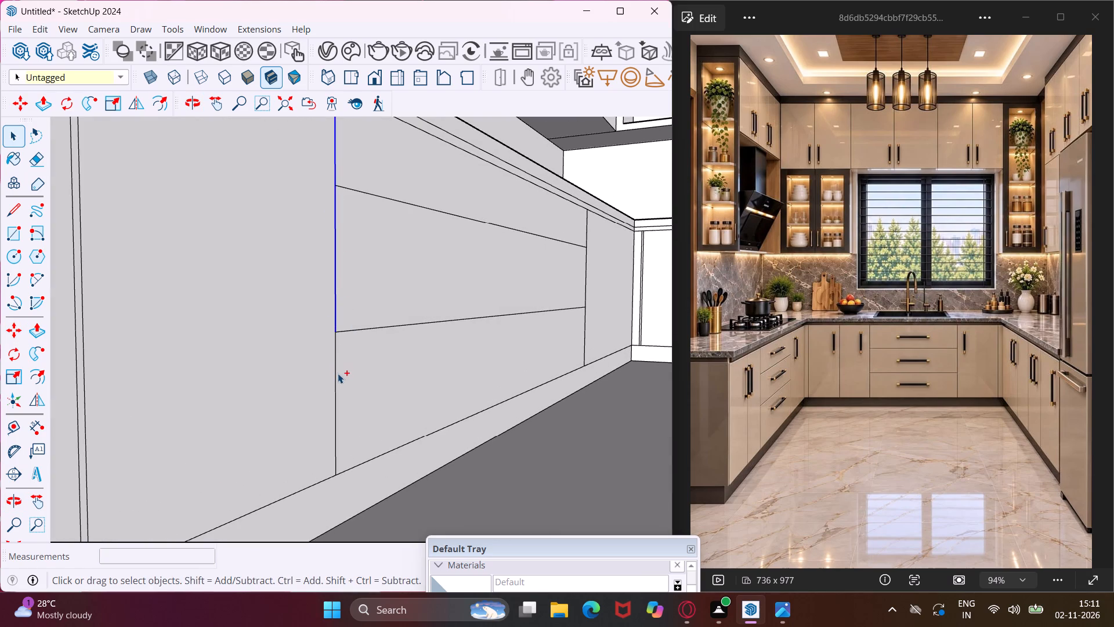
left_click(336, 379, "ctrl")
key("m")
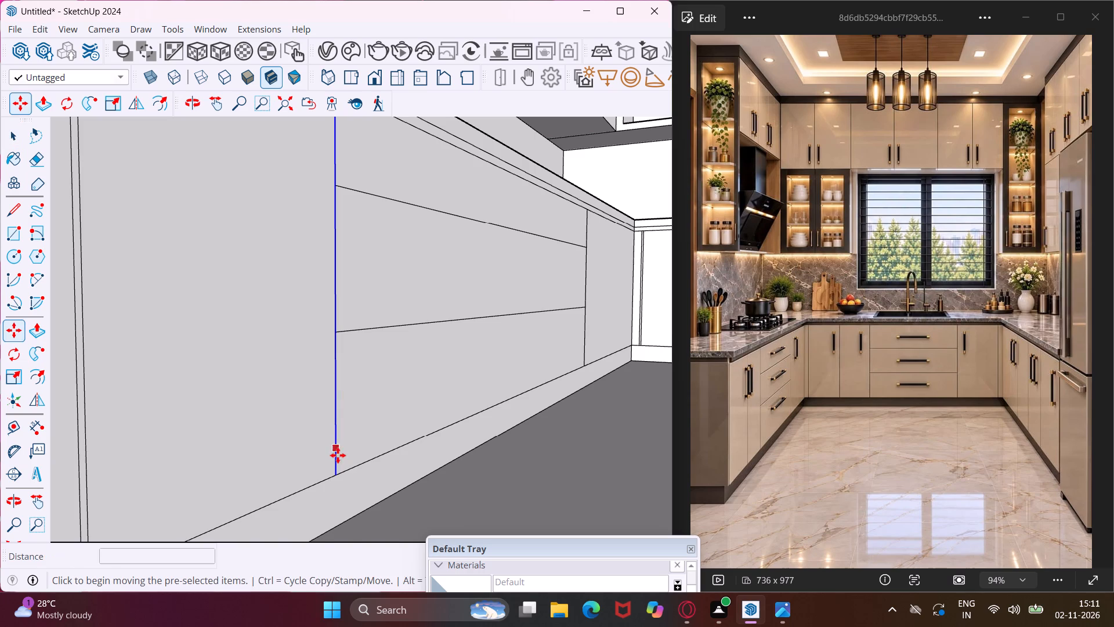
scroll(338, 460, "up", 3)
left_click(334, 479)
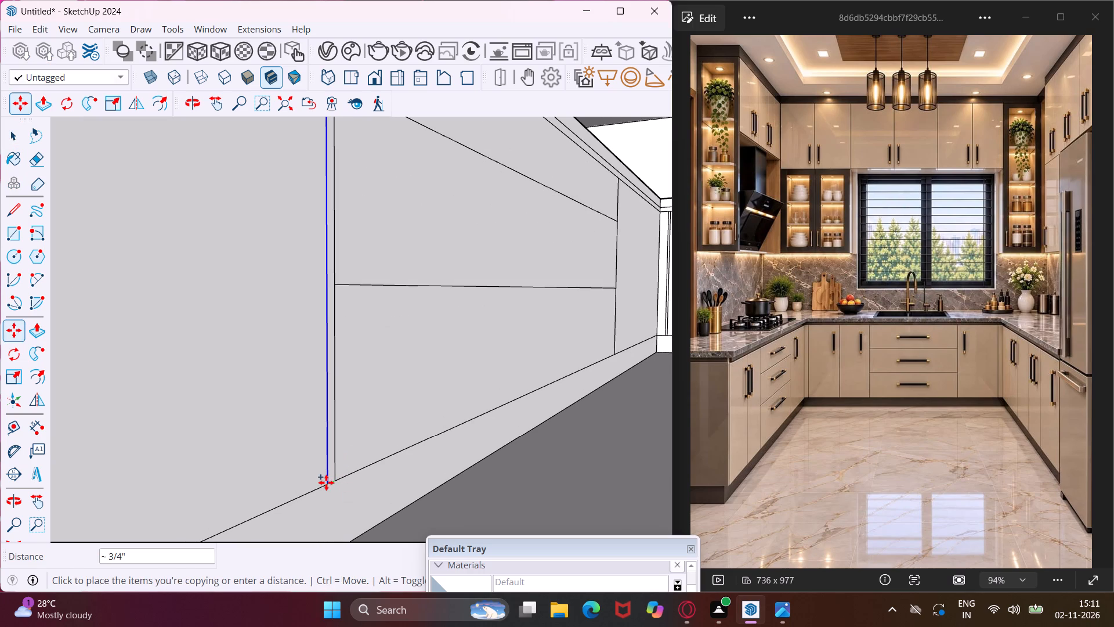
type(".4\"")
key("Return")
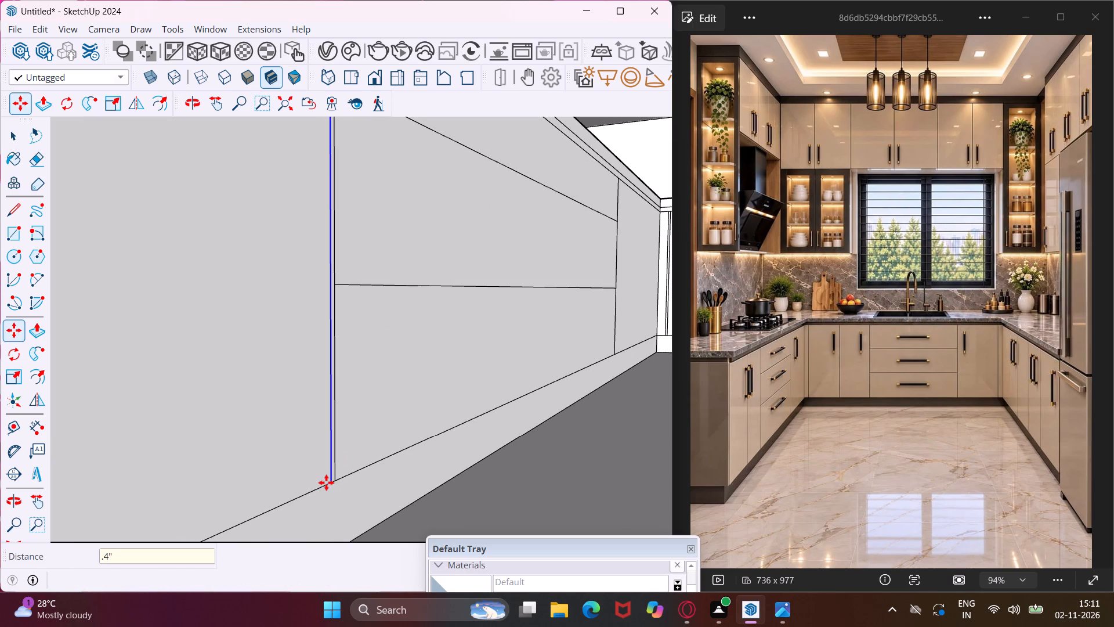
key("Escape")
key("space")
Copy the three-segment vertical divider at the back end of the left base cabinet's drawers 0.4" toward the back corner.
scroll(252, 446, "down", 4)
scroll(572, 344, "up", 4)
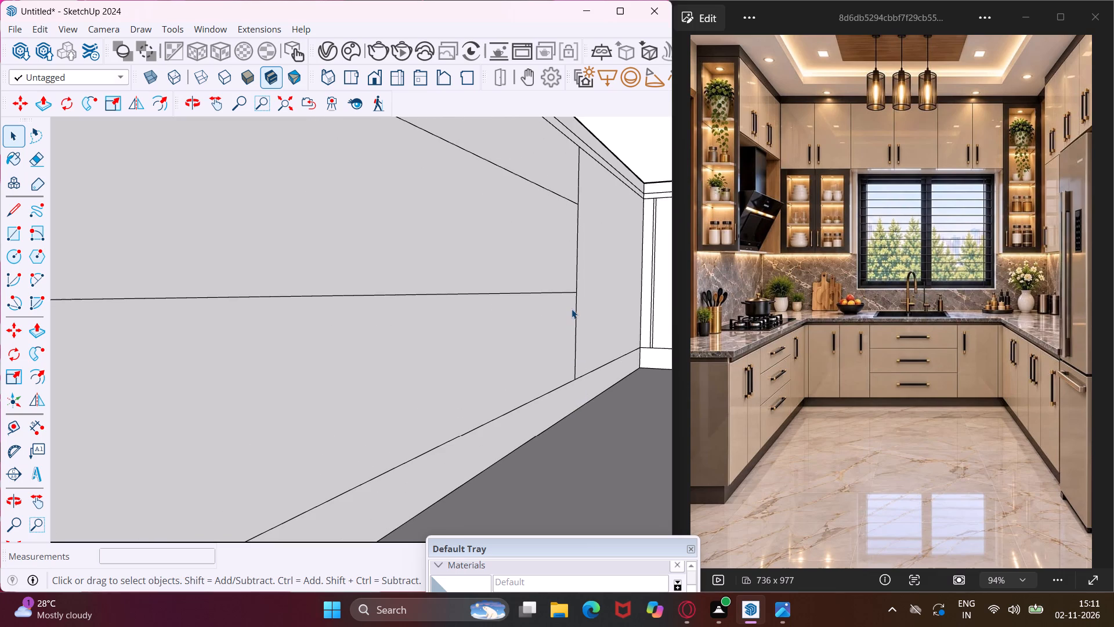
left_click(576, 315)
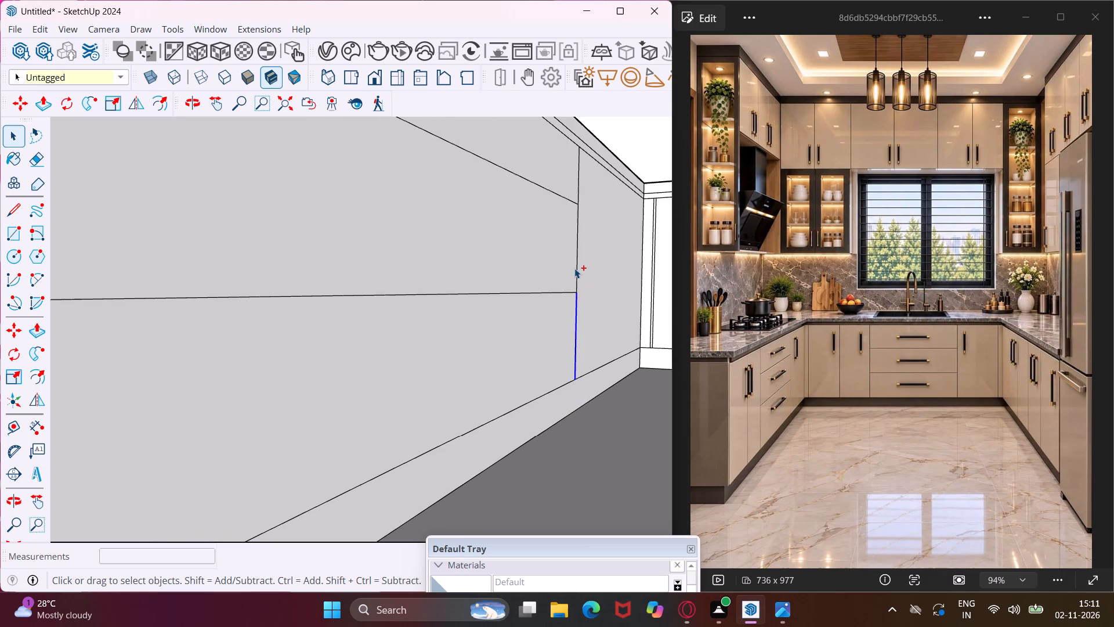
left_click(578, 272, "ctrl")
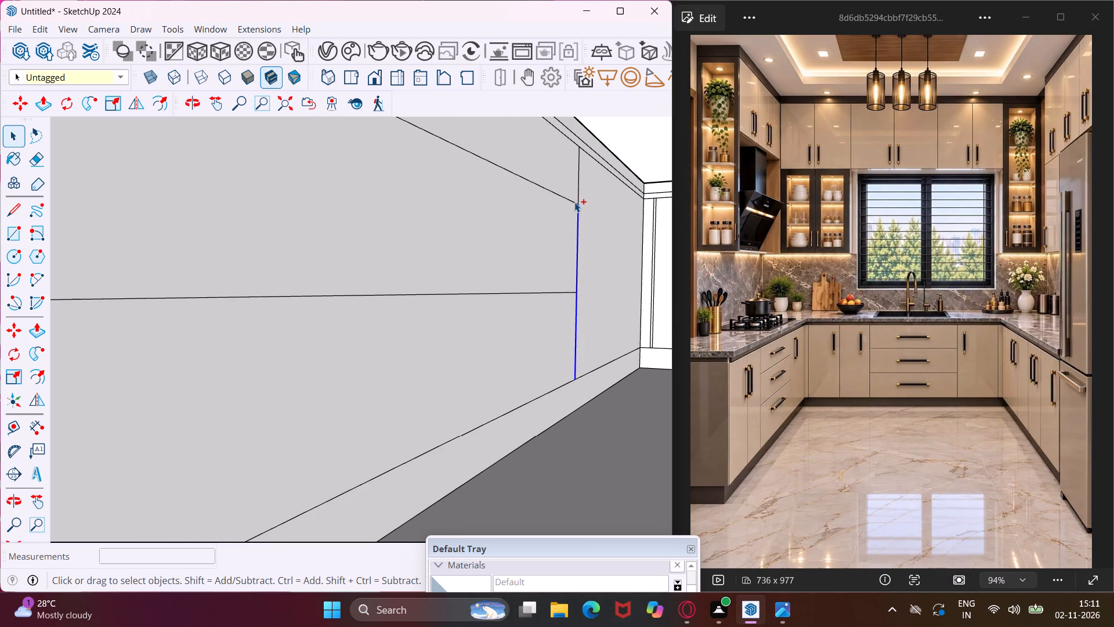
left_click(578, 191, "ctrl")
key("m")
scroll(581, 381, "up", 3)
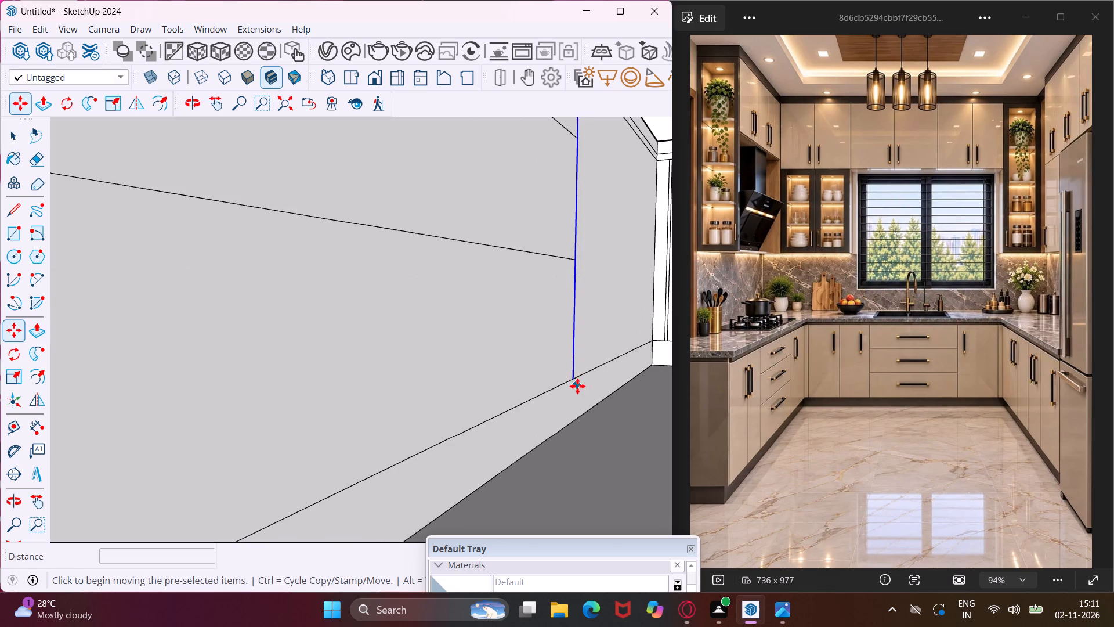
left_click(576, 377)
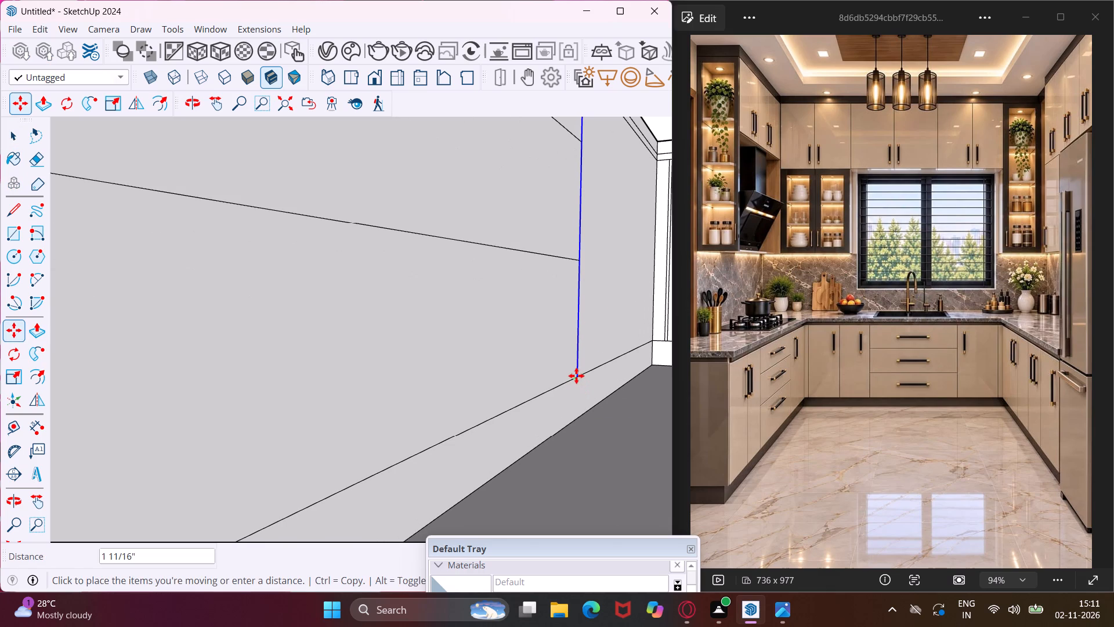
type(".4\"")
key("Return")
scroll(576, 376, "down", 4)
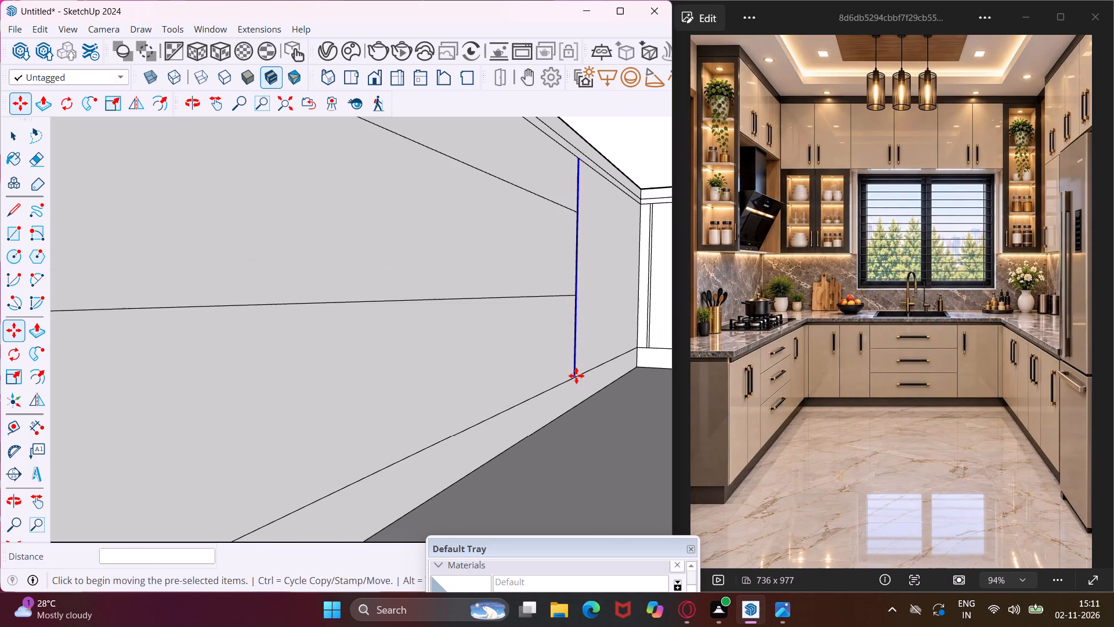
middle_click_drag(576, 376, 497, 391)
key("Escape")
key("space")
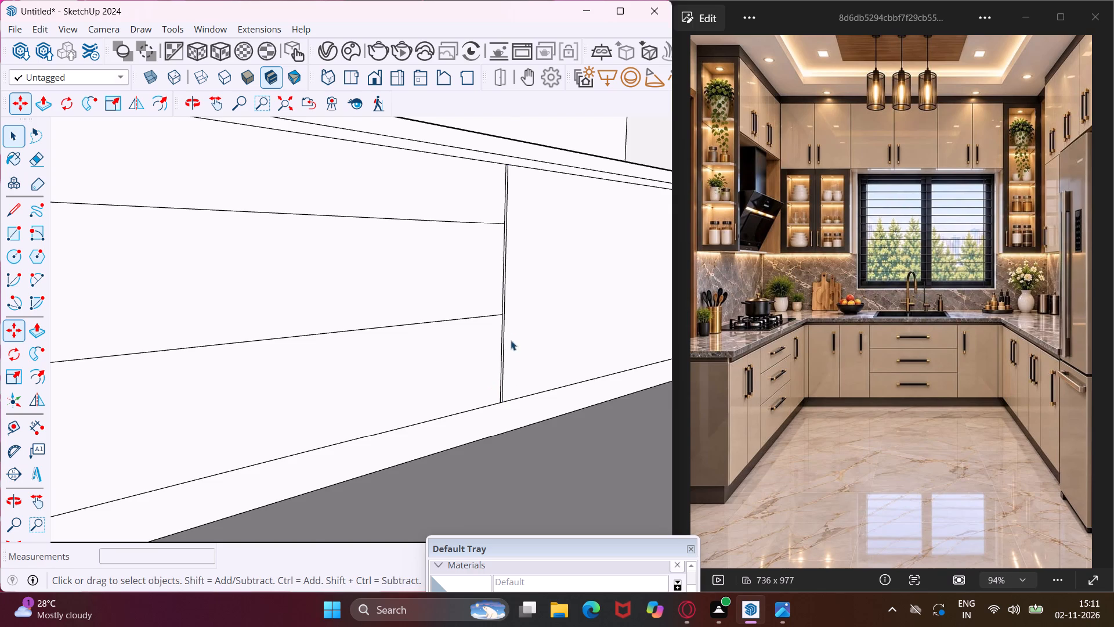
scroll(502, 323, "up", 10)
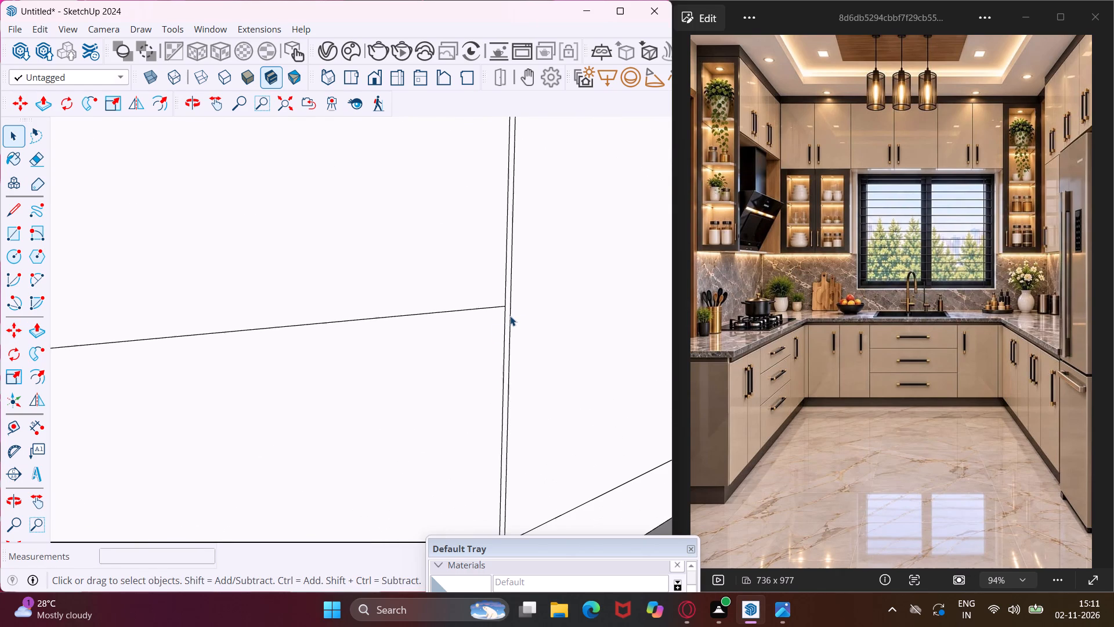
Copy the two horizontal divider lines between the left base cabinet's drawers 0.4" downward.
left_click(508, 315)
scroll(508, 316, "down", 6)
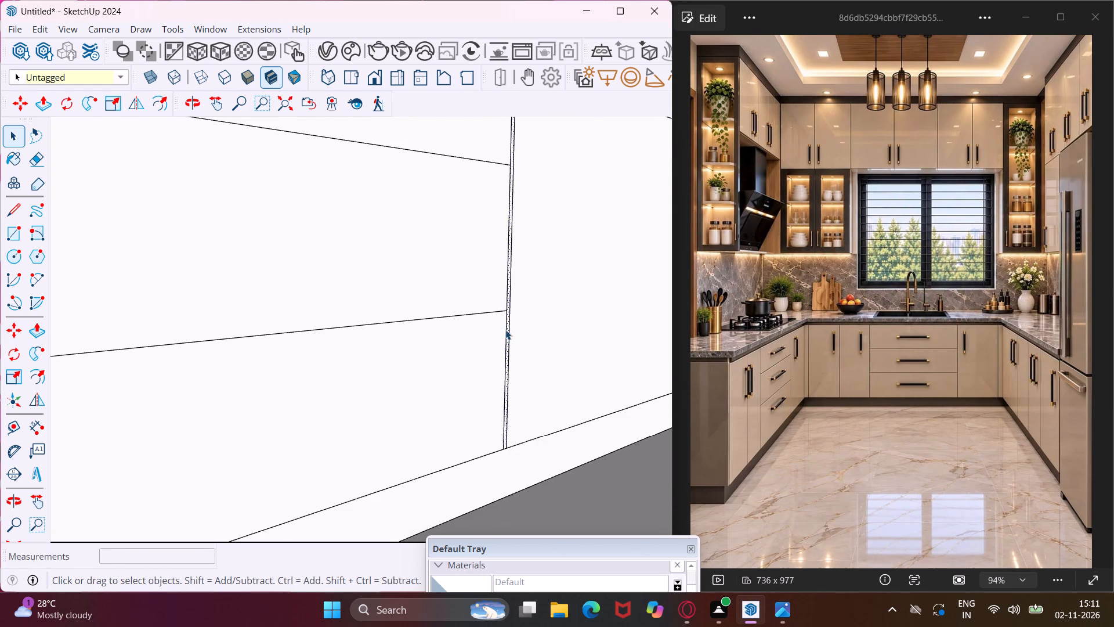
middle_click_drag(505, 330, 569, 377)
scroll(578, 359, "down", 5)
middle_click_drag(569, 343, 569, 335)
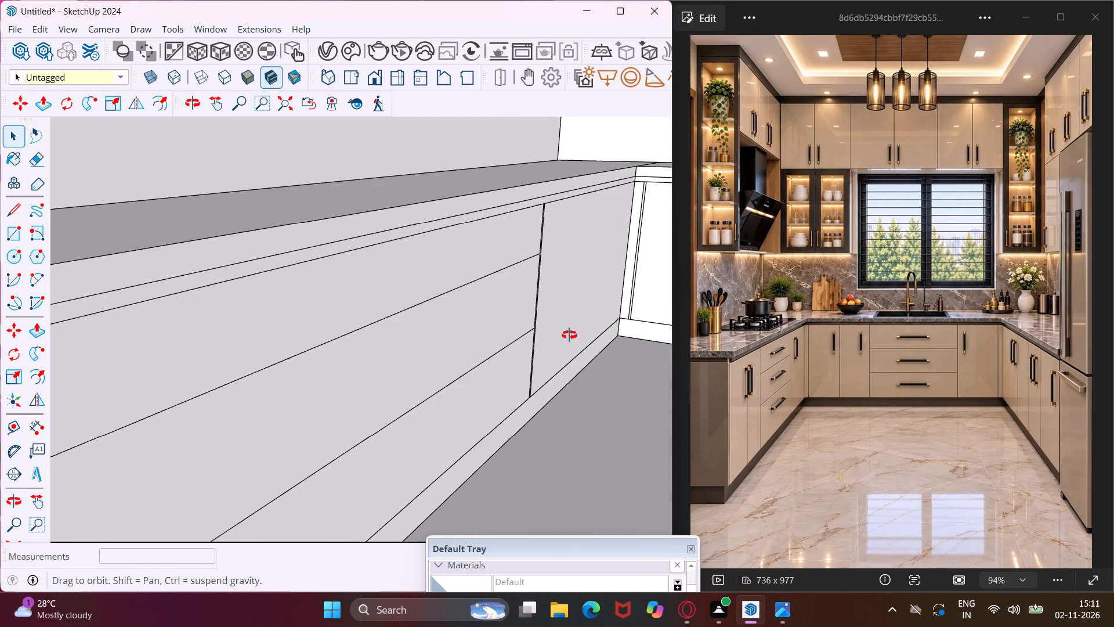
middle_click_drag(569, 335, 598, 301)
scroll(598, 302, "down", 2)
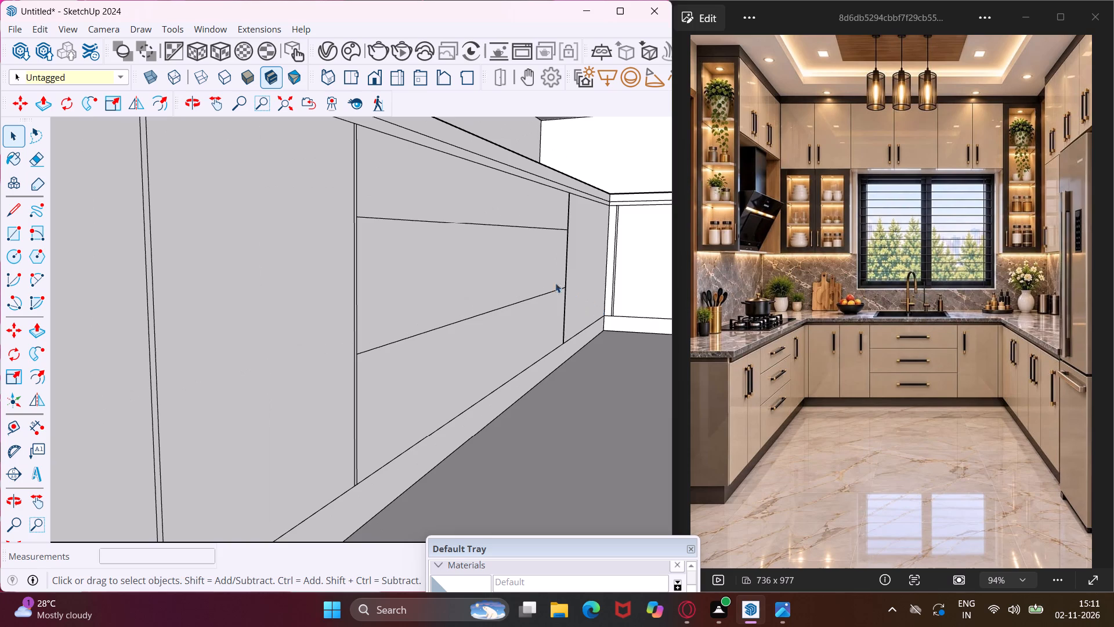
left_click(424, 221)
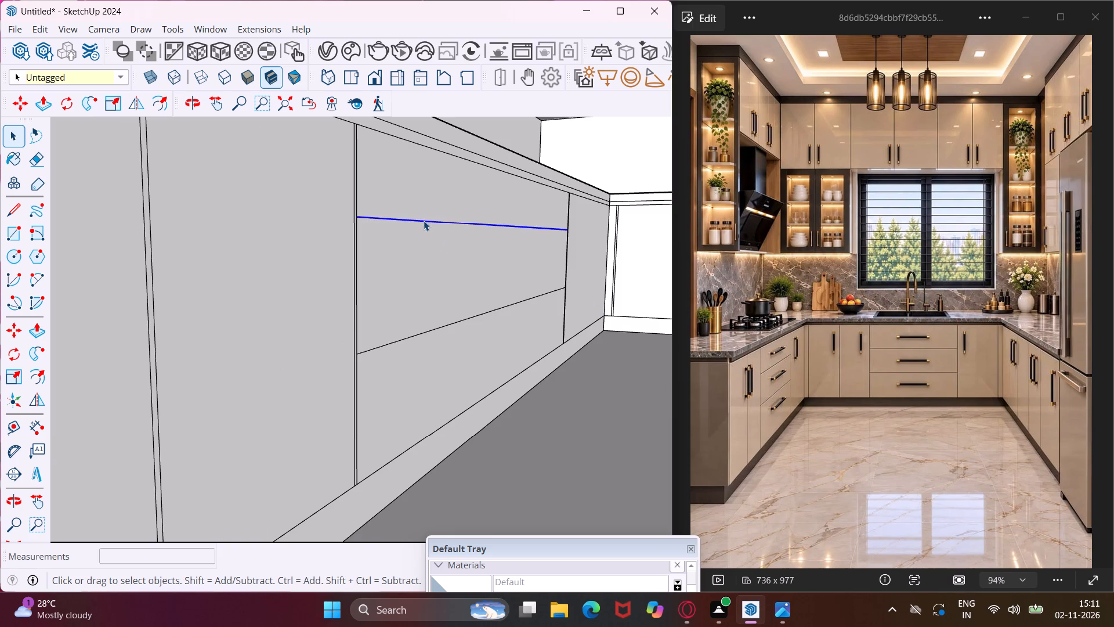
left_click(374, 348, "ctrl")
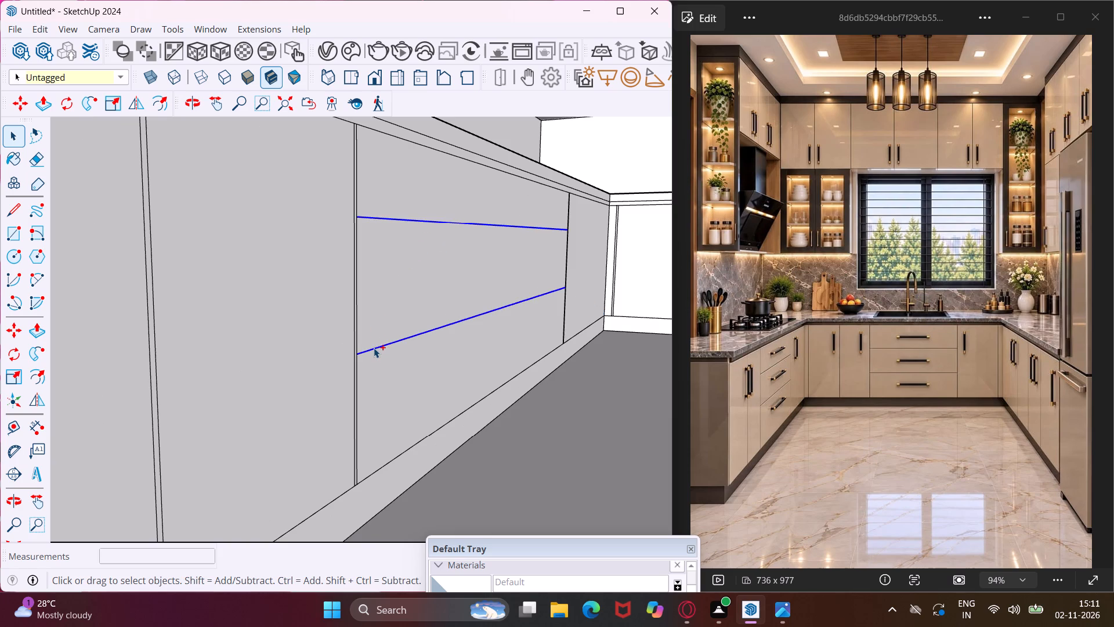
key("m")
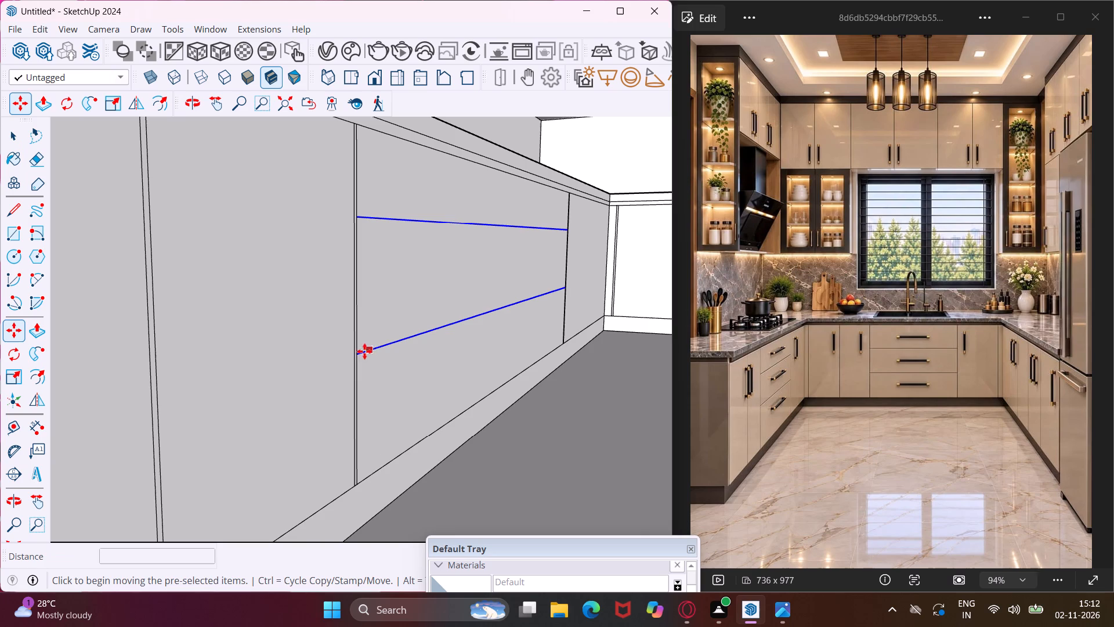
scroll(352, 349, "up", 4)
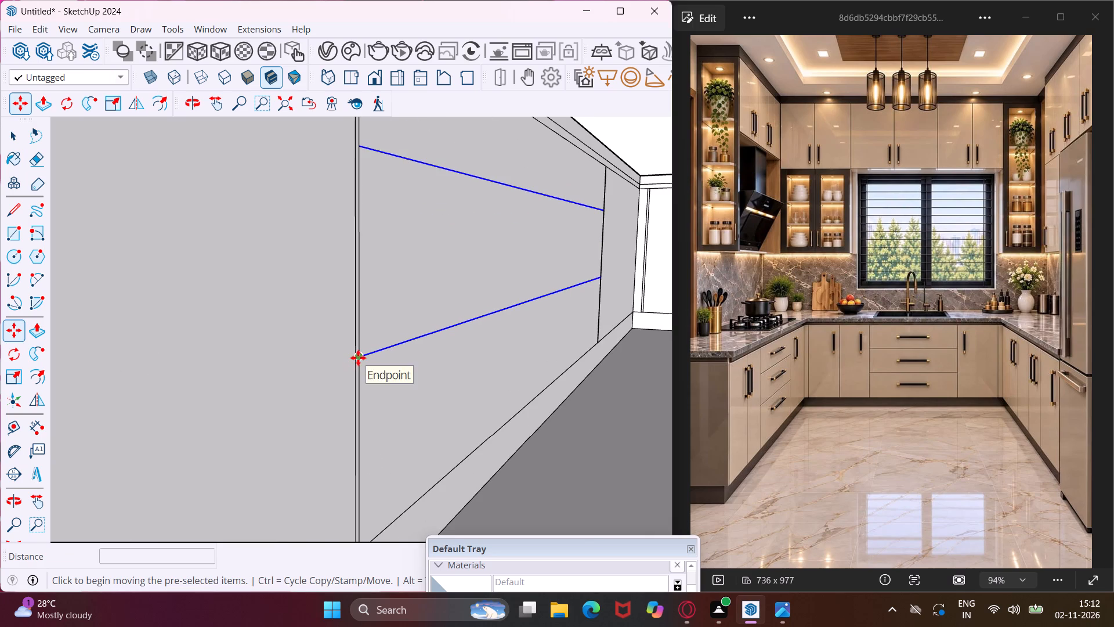
left_click(360, 358)
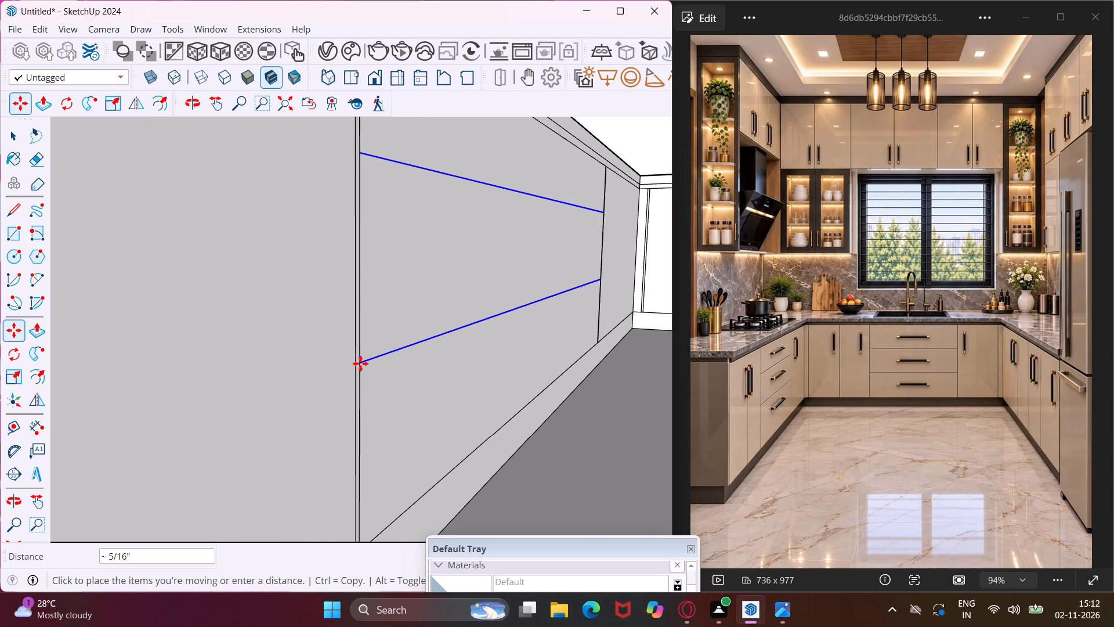
type(".4\"")
key("Return")
scroll(360, 363, "down", 2)
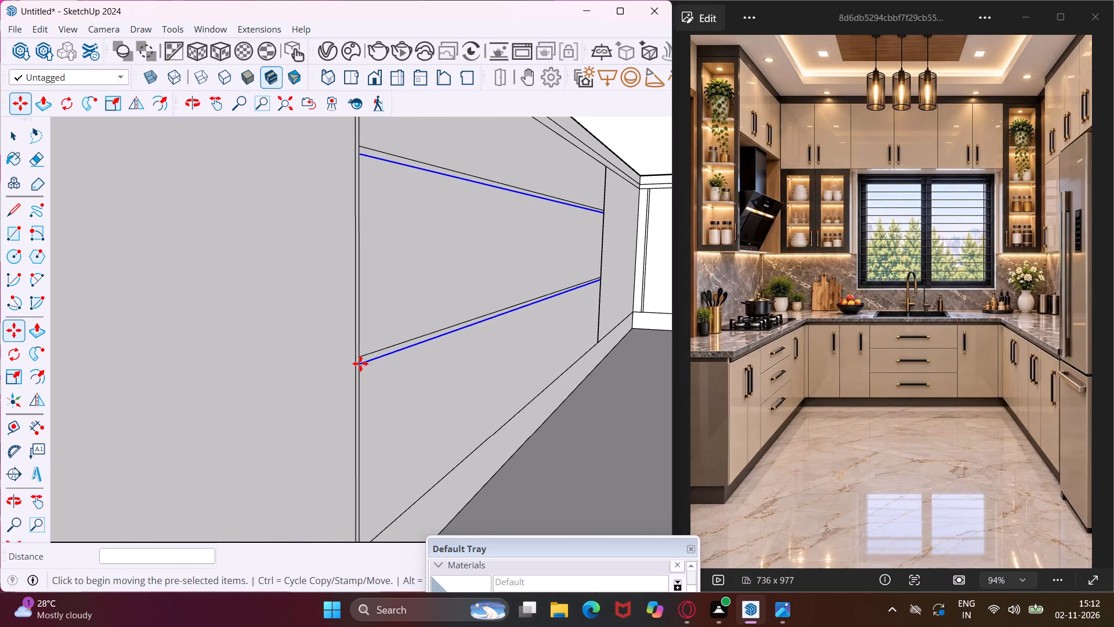
scroll(360, 363, "down", 12)
key("Escape")
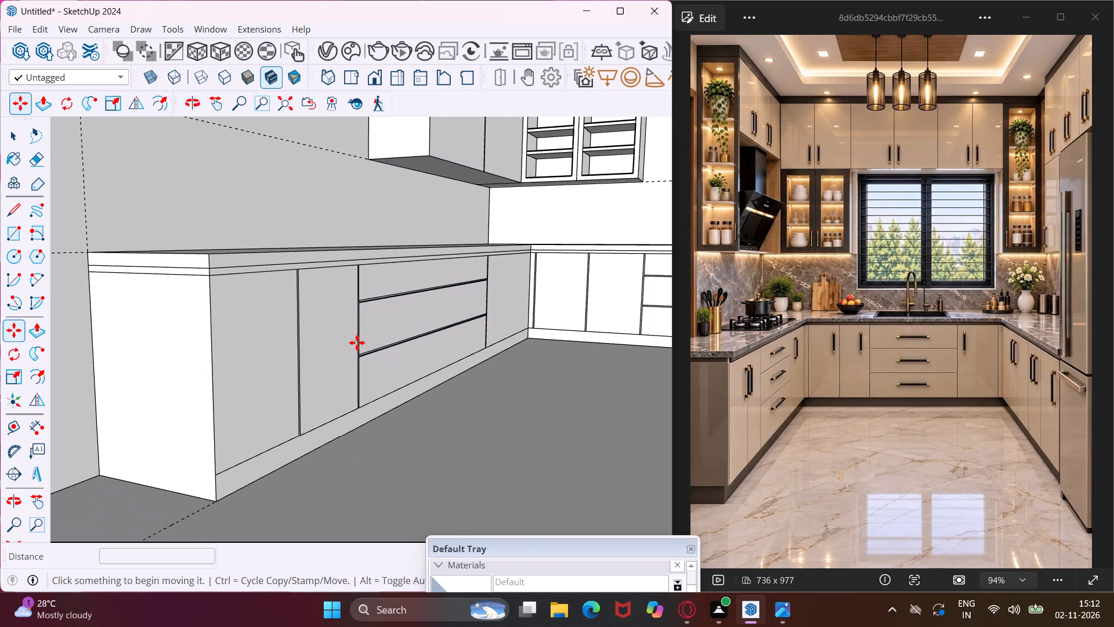
key("space")
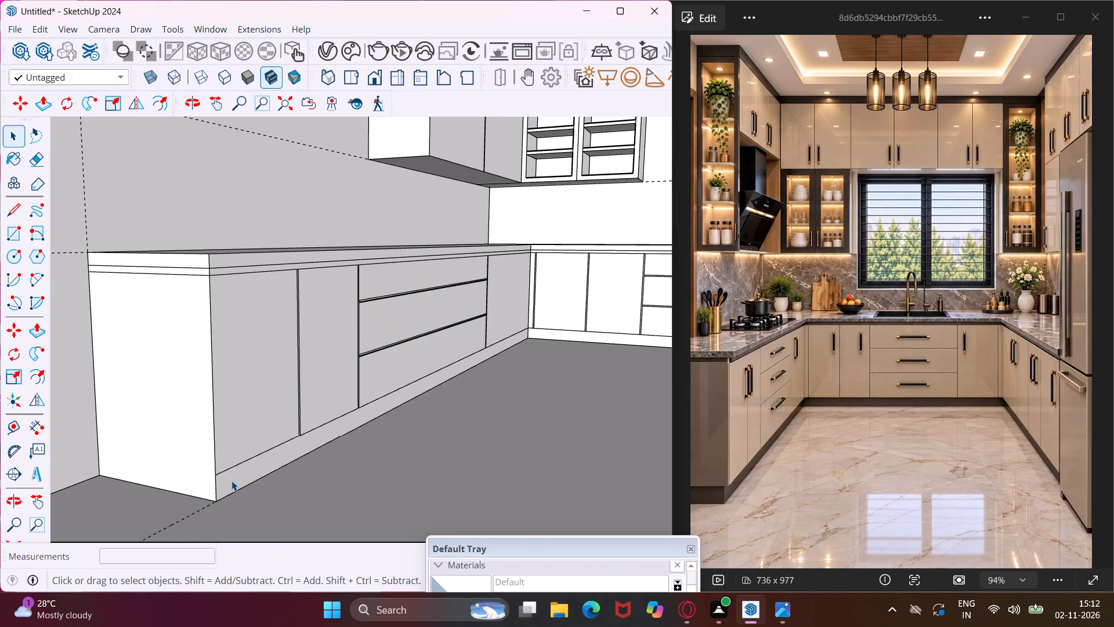
Draw a 2' horizontal line across the front end panel of the left base cabinet, continuing the toe-kick's top edge.
scroll(214, 443, "down", 2)
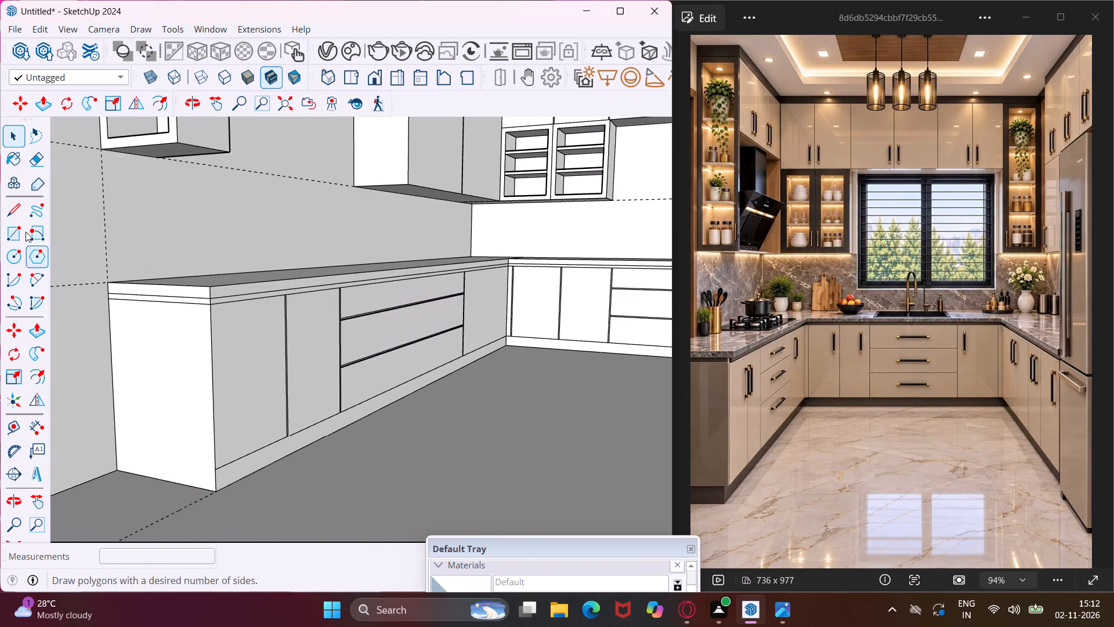
left_click(10, 214)
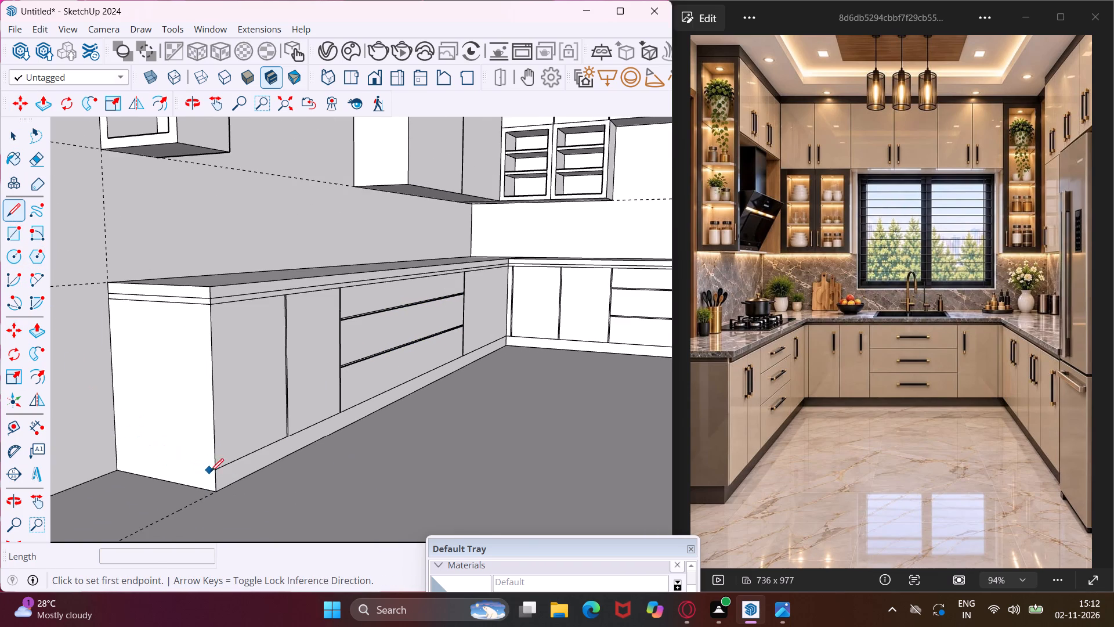
left_click(215, 470)
left_click(118, 453)
key("Escape")
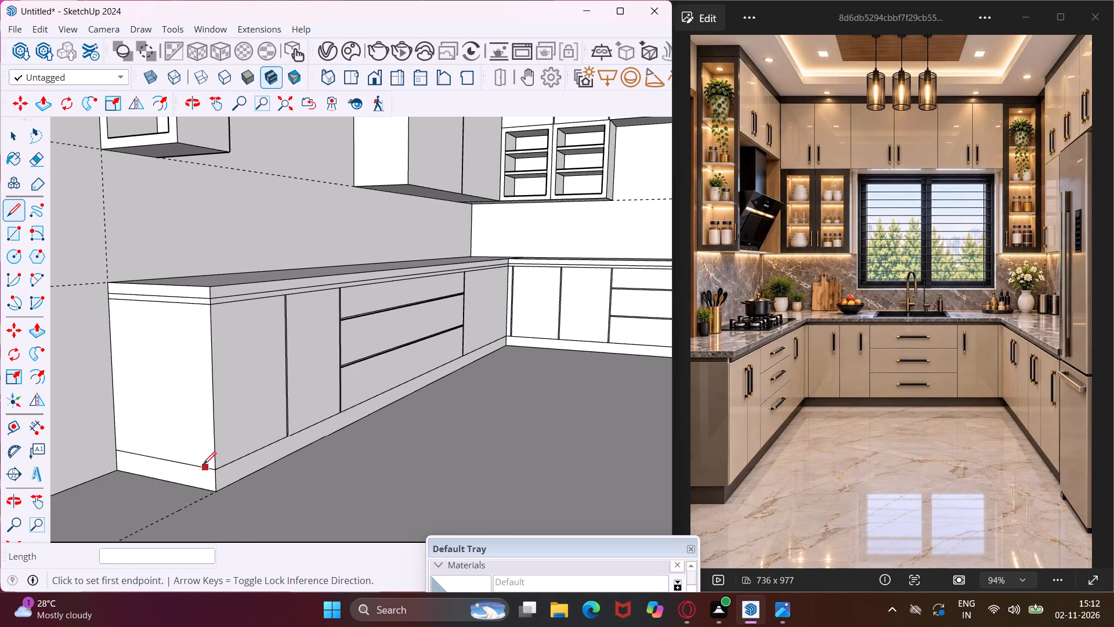
Open the Chaos Cosmos browser and switch the downloaded assets from Tiles to the 3D Models category.
scroll(201, 452, "down", 5)
scroll(212, 406, "down", 9)
middle_click_drag(222, 399, 285, 415)
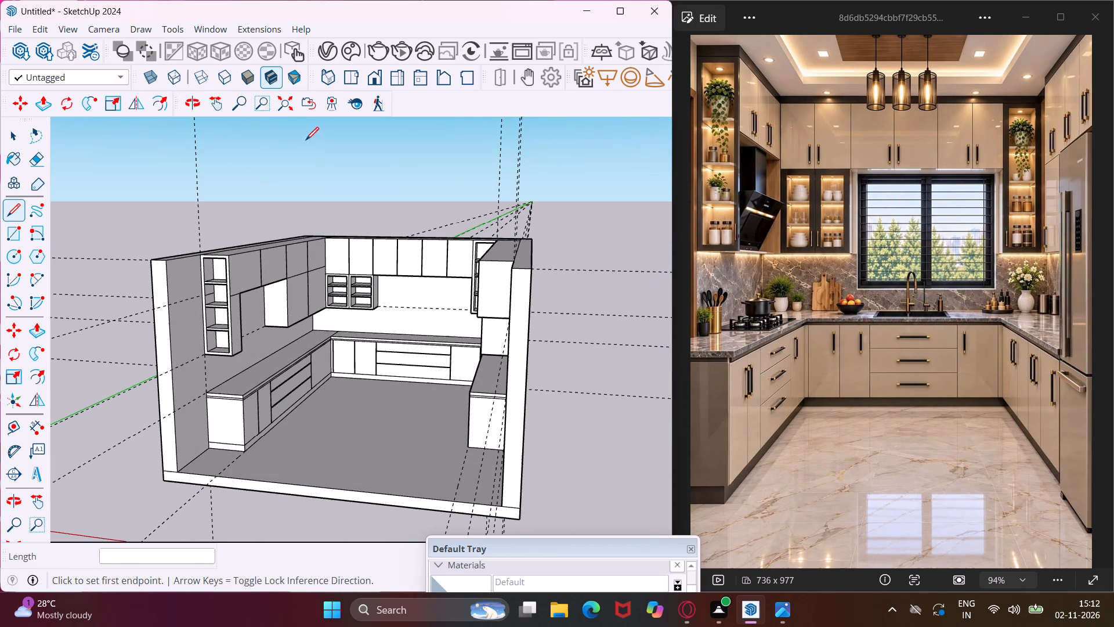
left_click(352, 49)
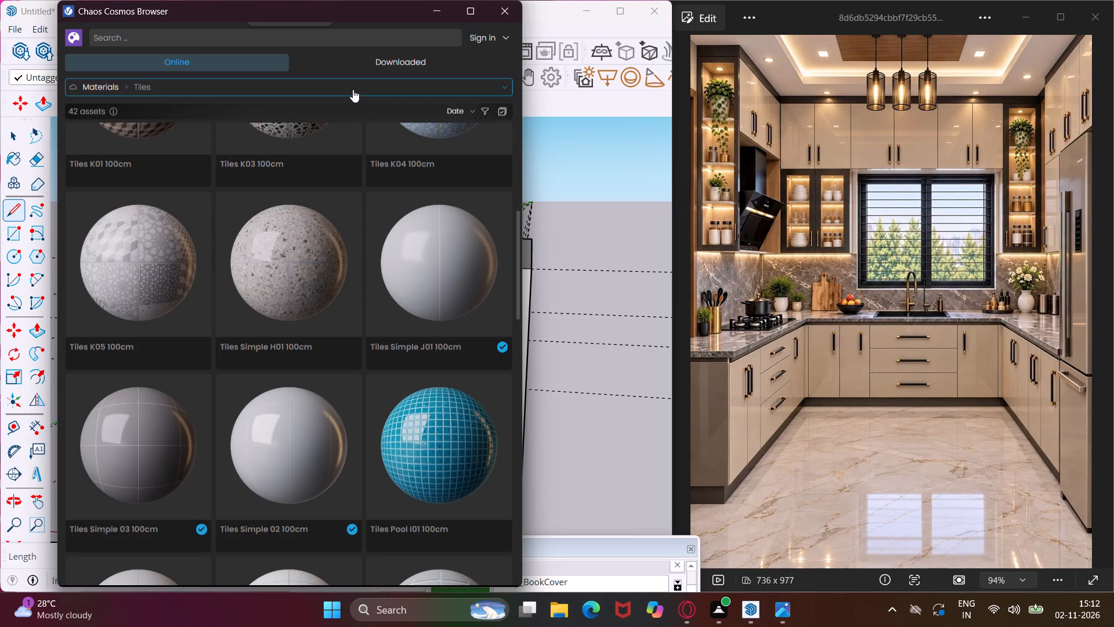
left_click(375, 63)
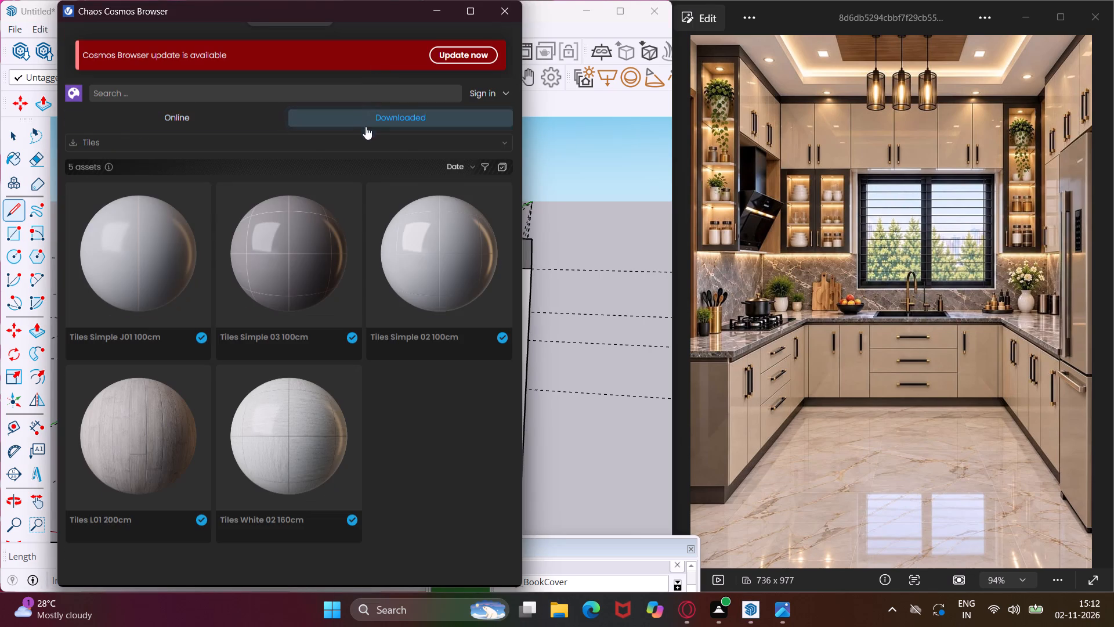
left_click(368, 140)
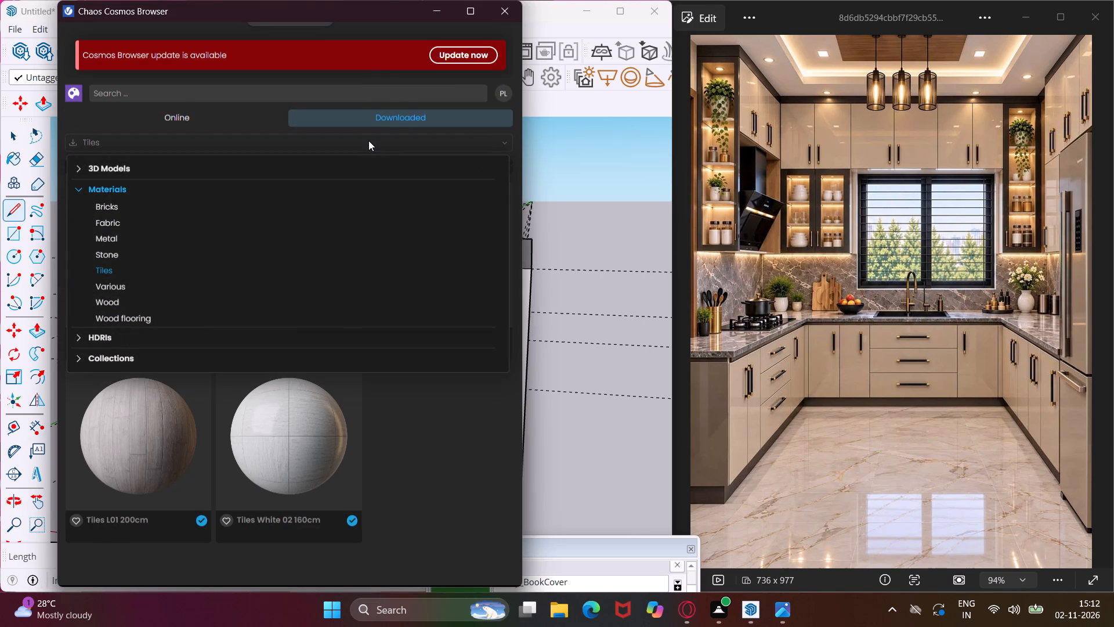
left_click(162, 174)
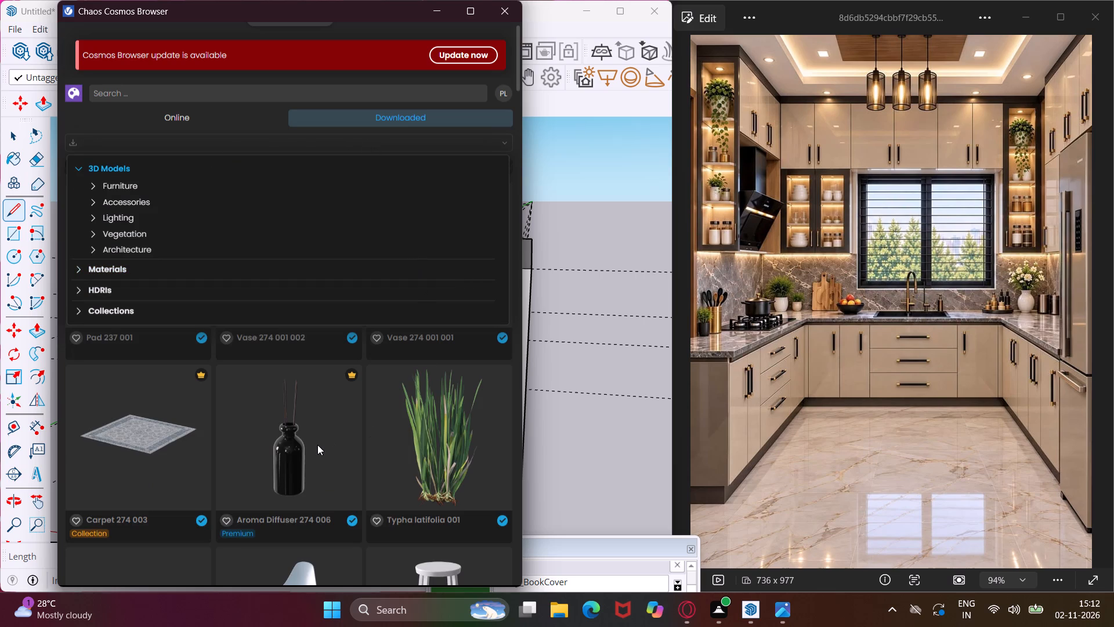
left_click(79, 163)
Look through the downloaded 3D models for decor and plants that suit the kitchen.
scroll(341, 388, "down", 6)
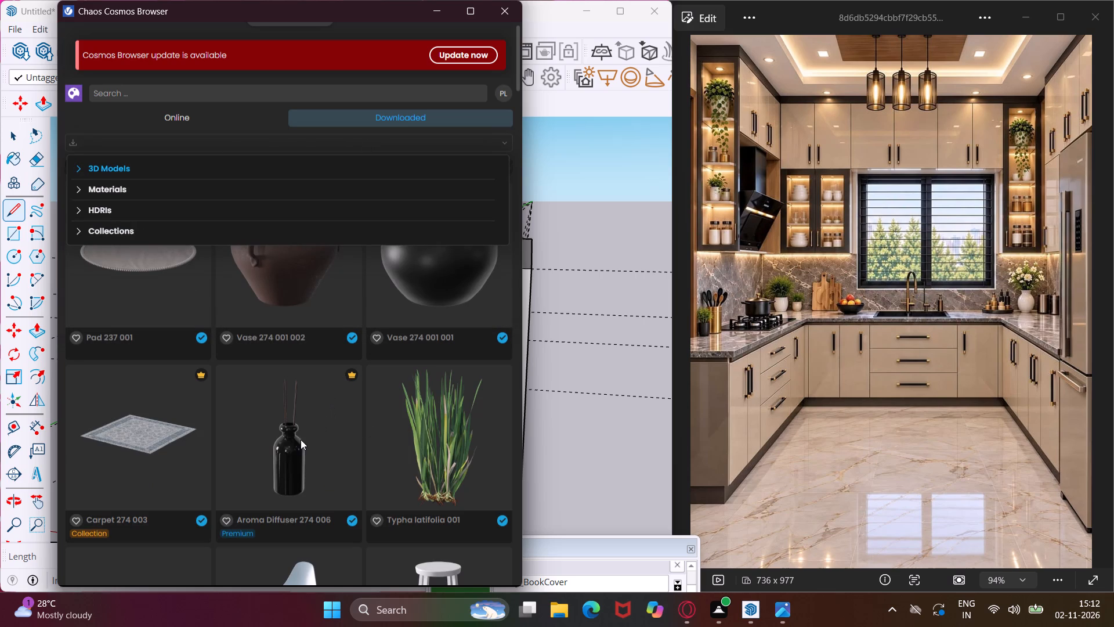
left_click(299, 442)
scroll(310, 389, "down", 5)
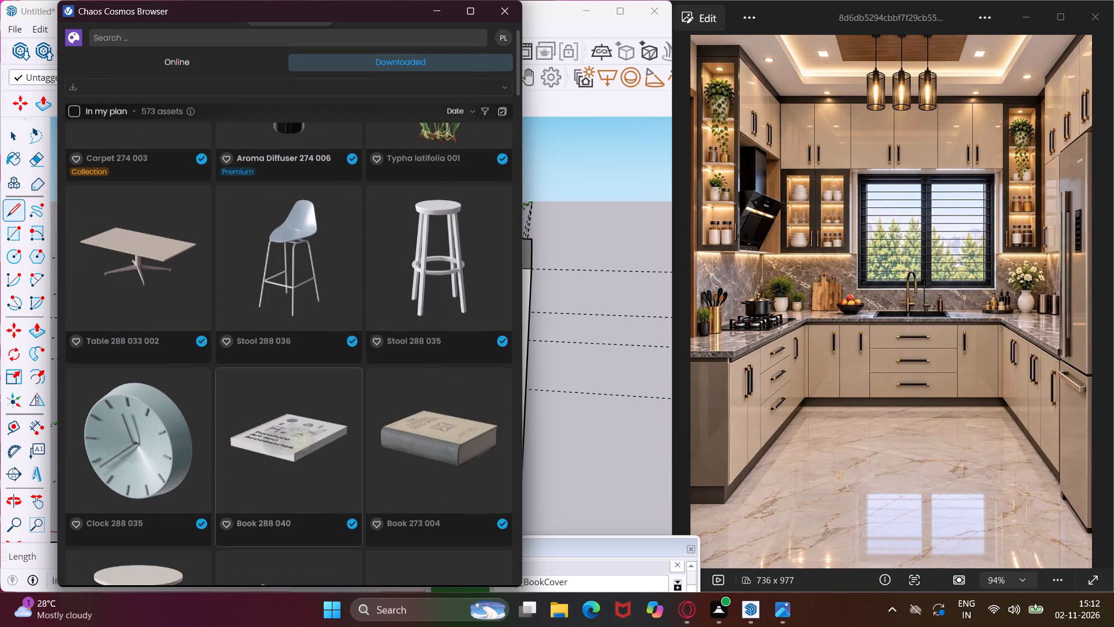
scroll(310, 389, "down", 9)
scroll(310, 389, "up", 1)
scroll(310, 389, "down", 7)
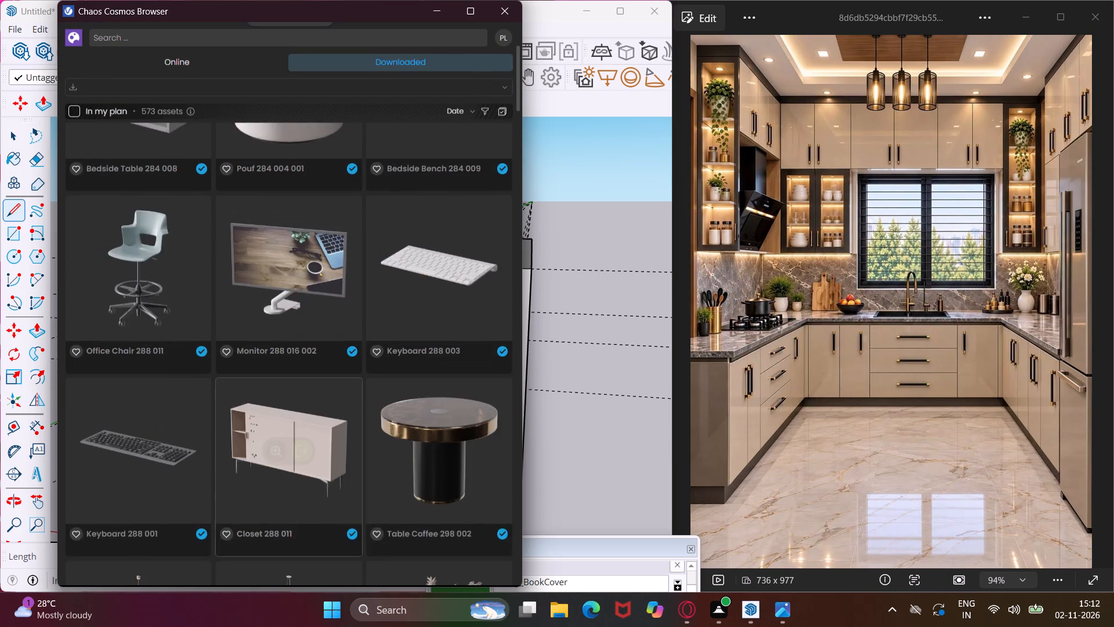
scroll(310, 390, "down", 18)
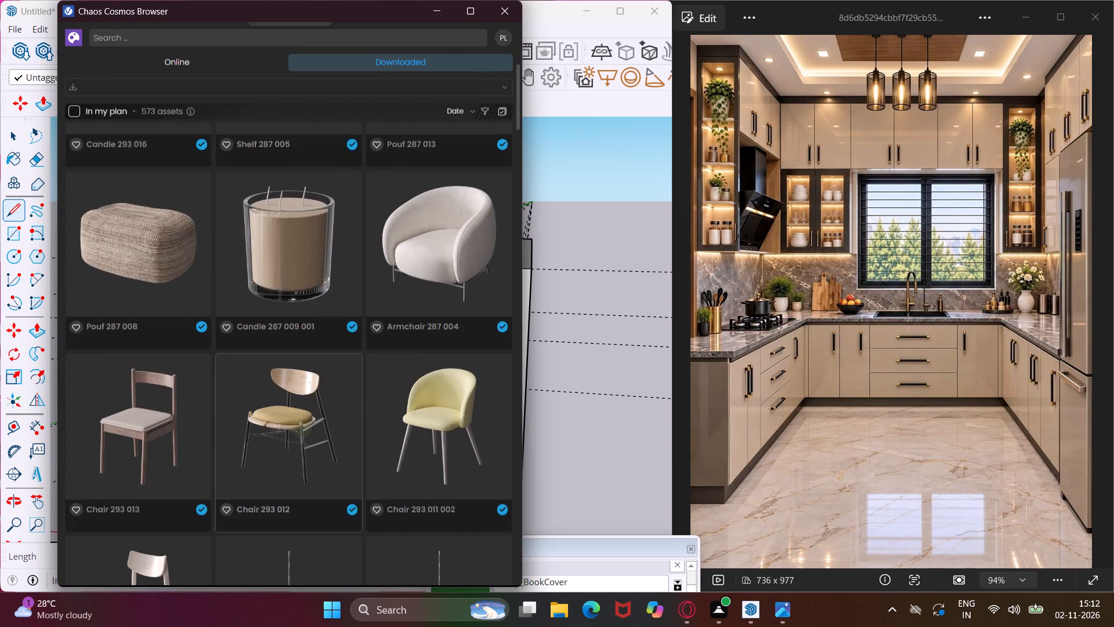
scroll(308, 403, "down", 19)
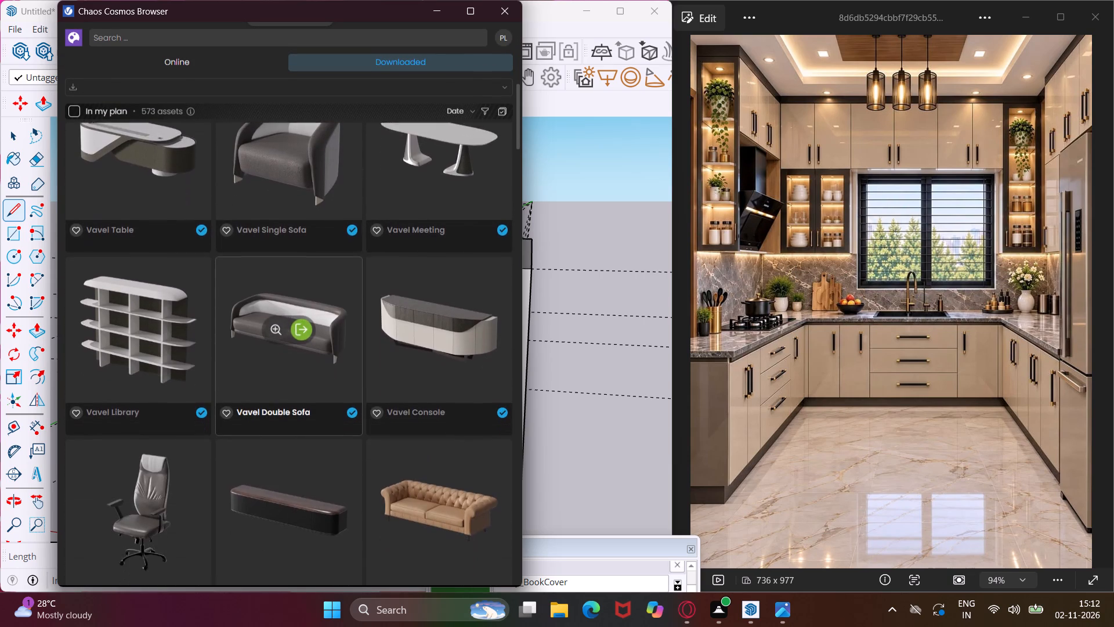
scroll(308, 404, "down", 17)
scroll(308, 404, "down", 6)
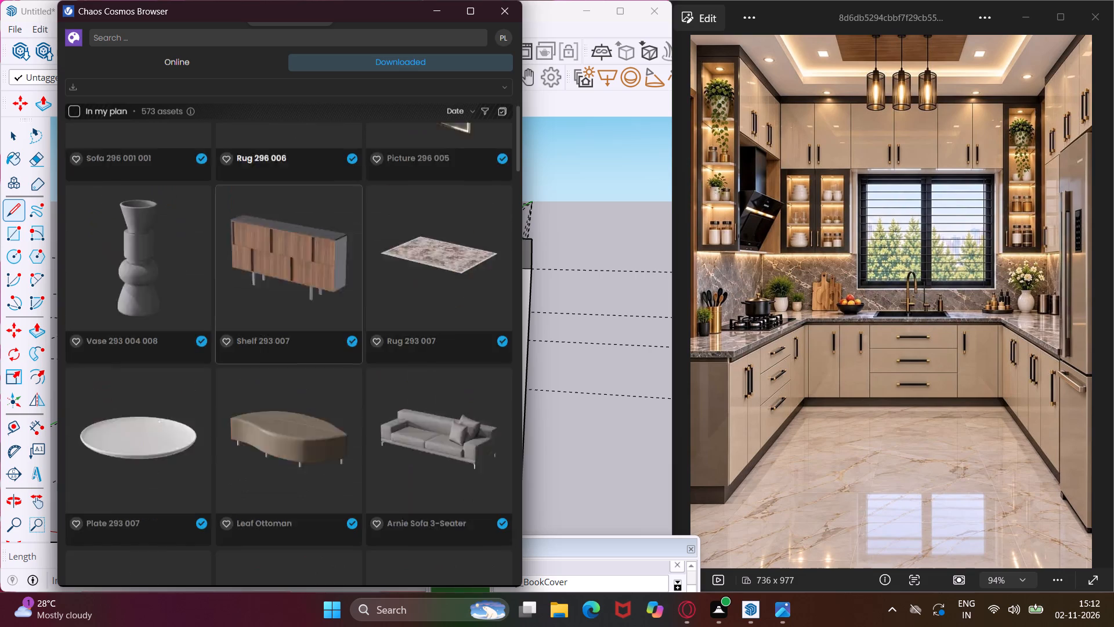
scroll(308, 404, "down", 3)
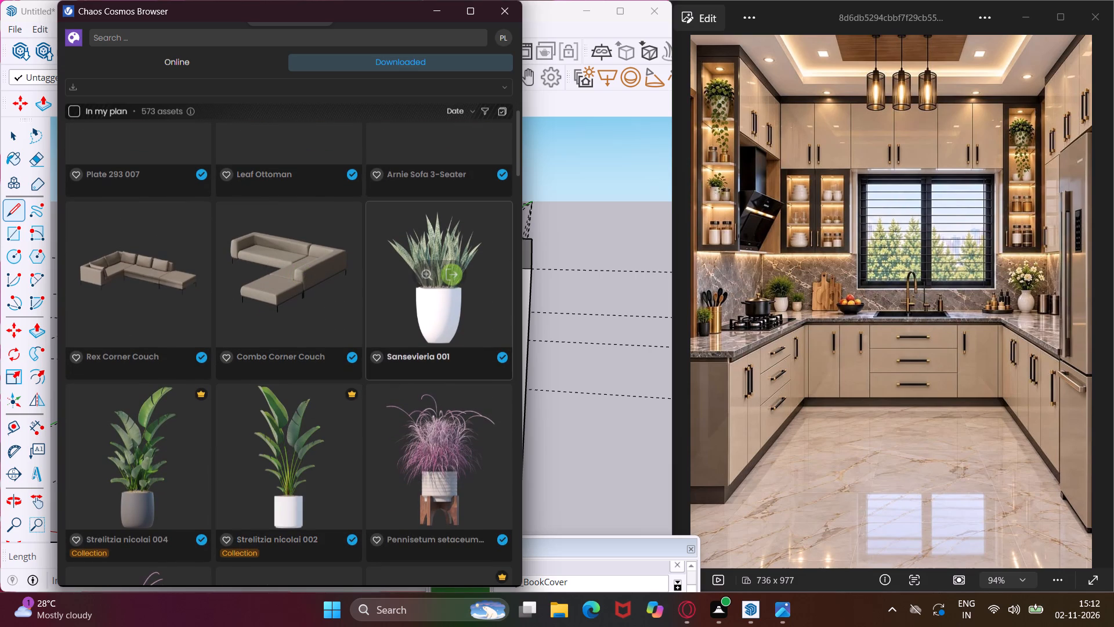
Import the Sansevieria 001 potted plant and place it outside the room, beside the right wall's front end.
left_click(448, 275)
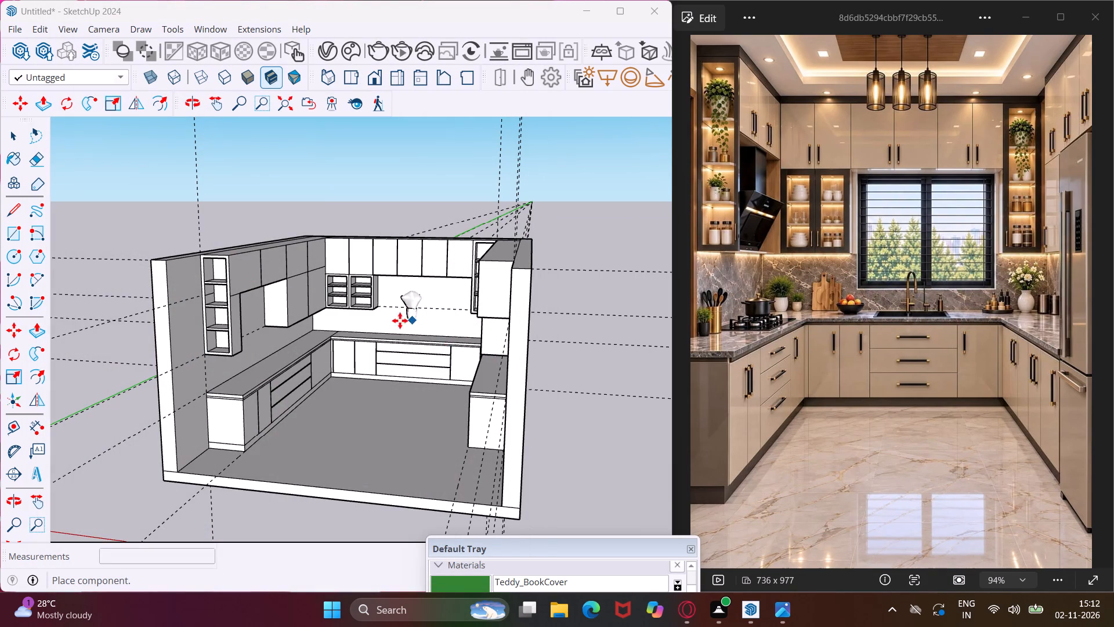
scroll(394, 320, "up", 5)
middle_click_drag(394, 320, 394, 352)
scroll(394, 352, "up", 1)
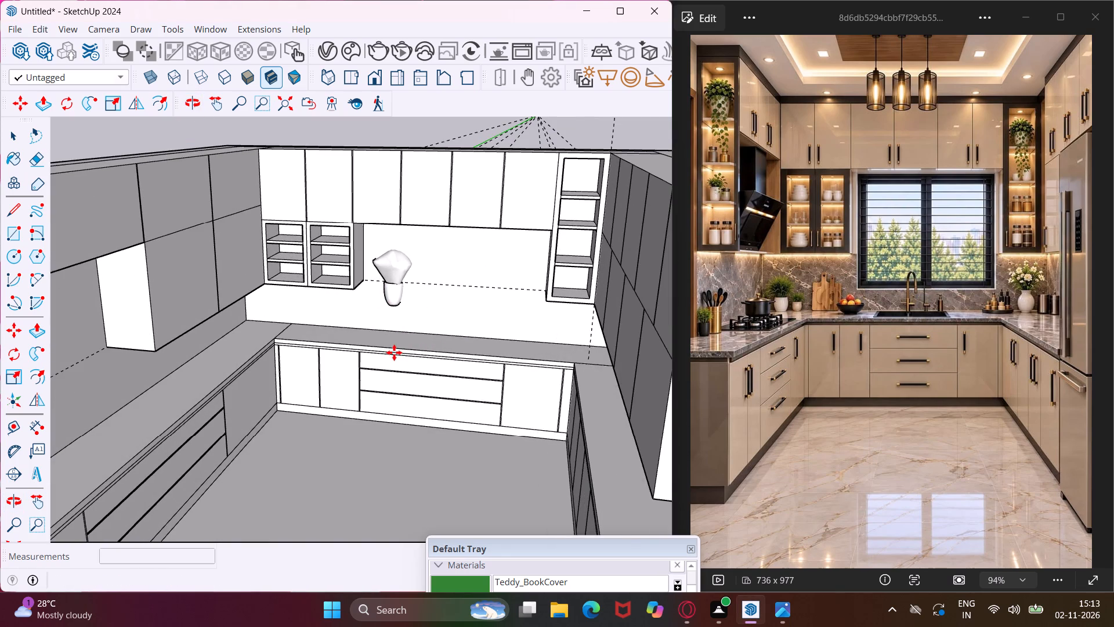
scroll(390, 353, "down", 10)
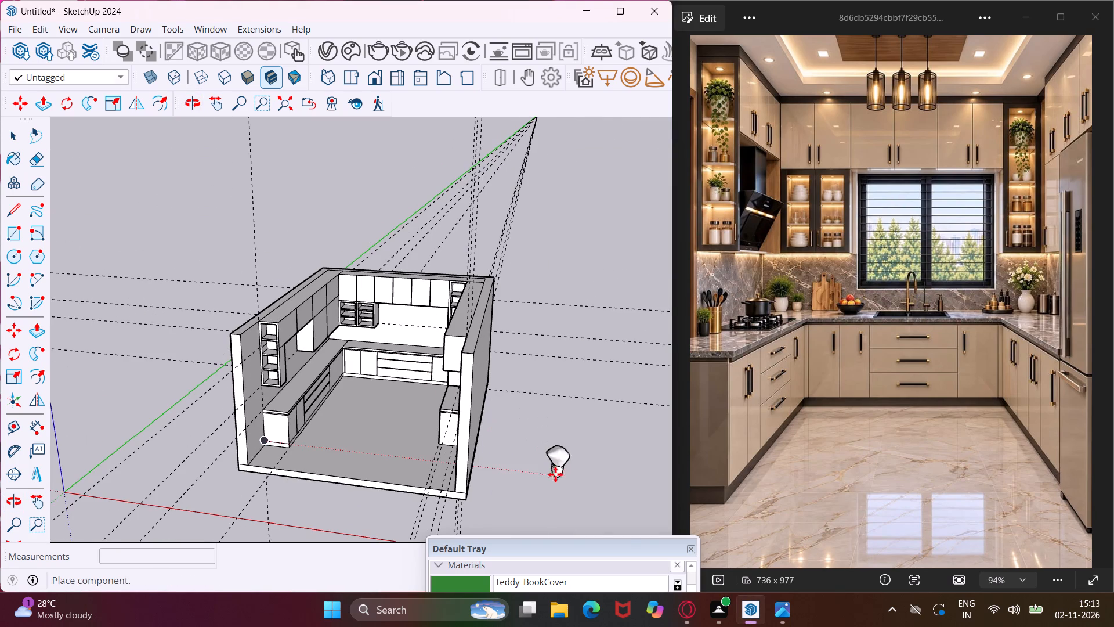
left_click(544, 482)
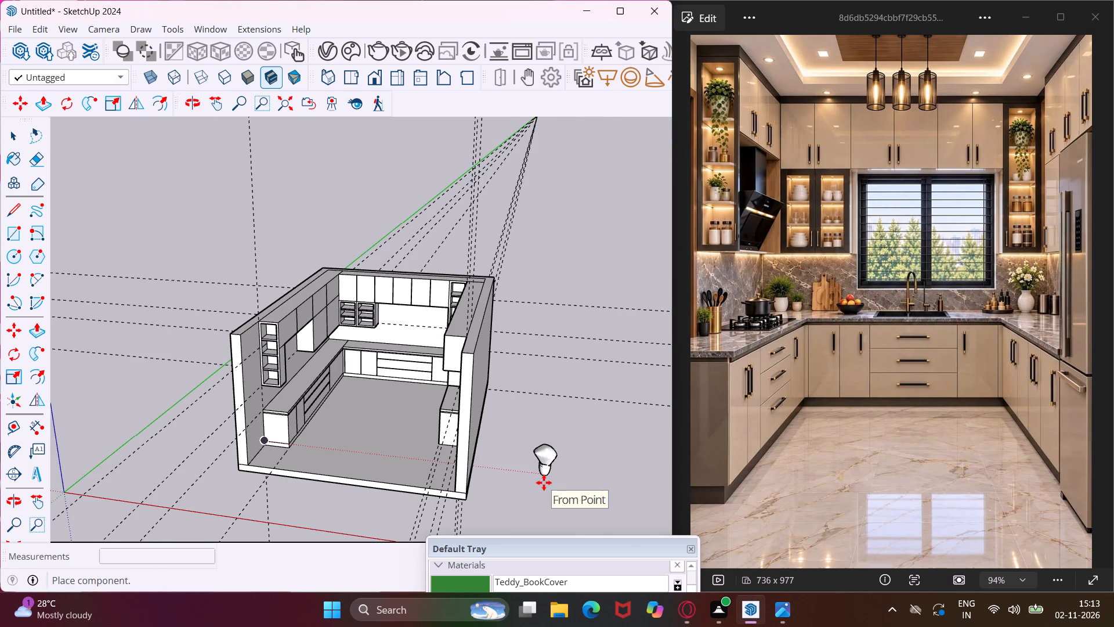
key("Escape")
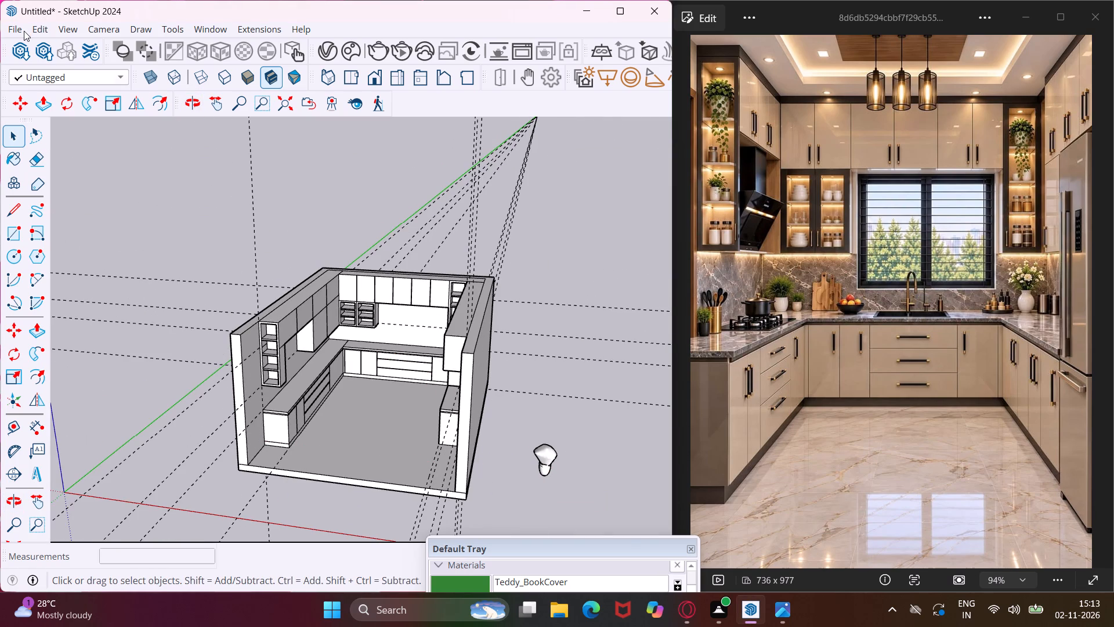
Delete all construction guides from the model.
left_click(23, 30)
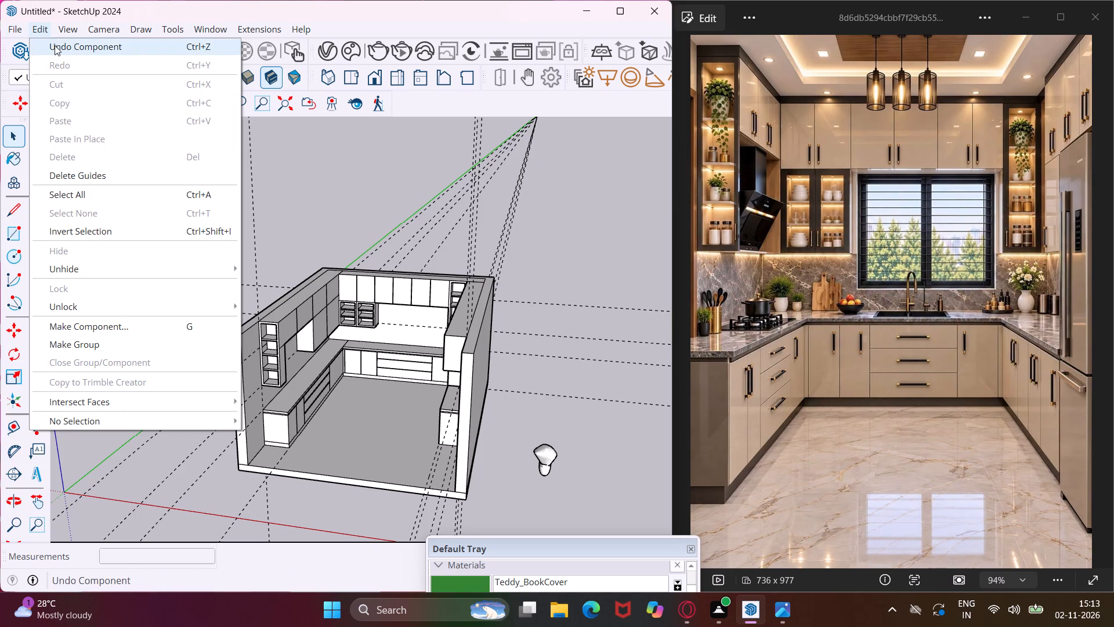
left_click(89, 171)
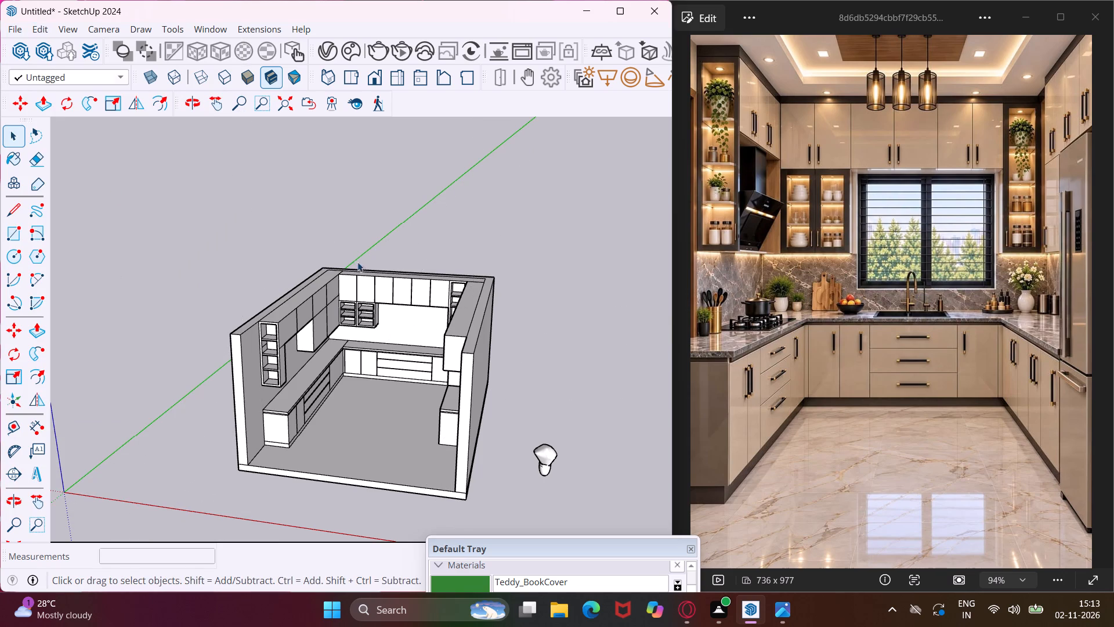
Reopen the Chaos Cosmos browser and look through the downloaded 3D models for appliances and props matching the reference kitchen.
left_click(348, 52)
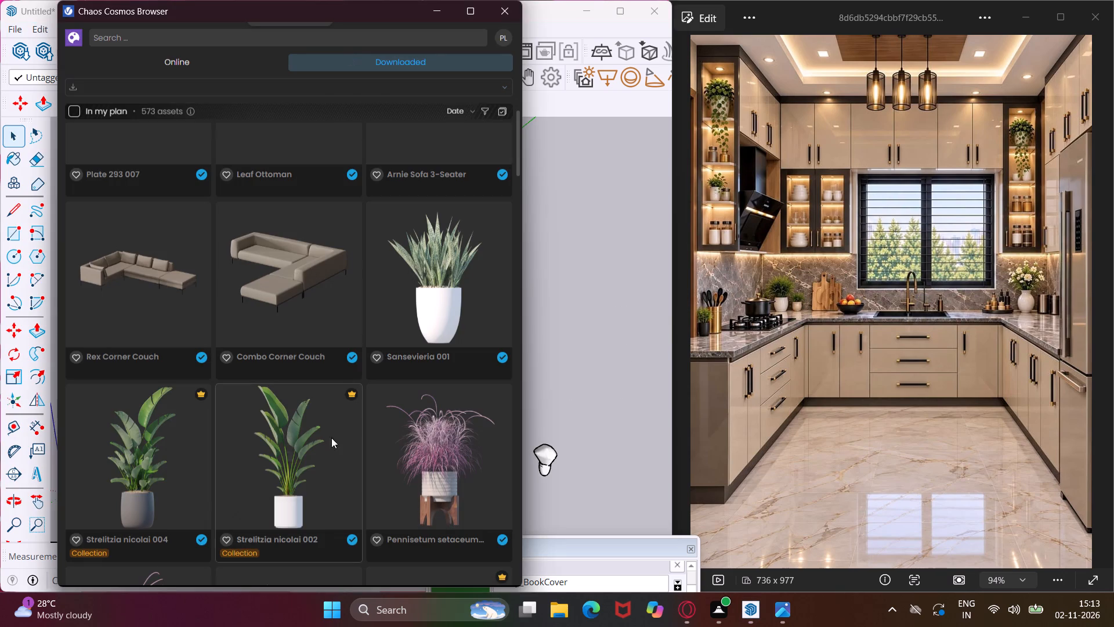
scroll(309, 459, "down", 10)
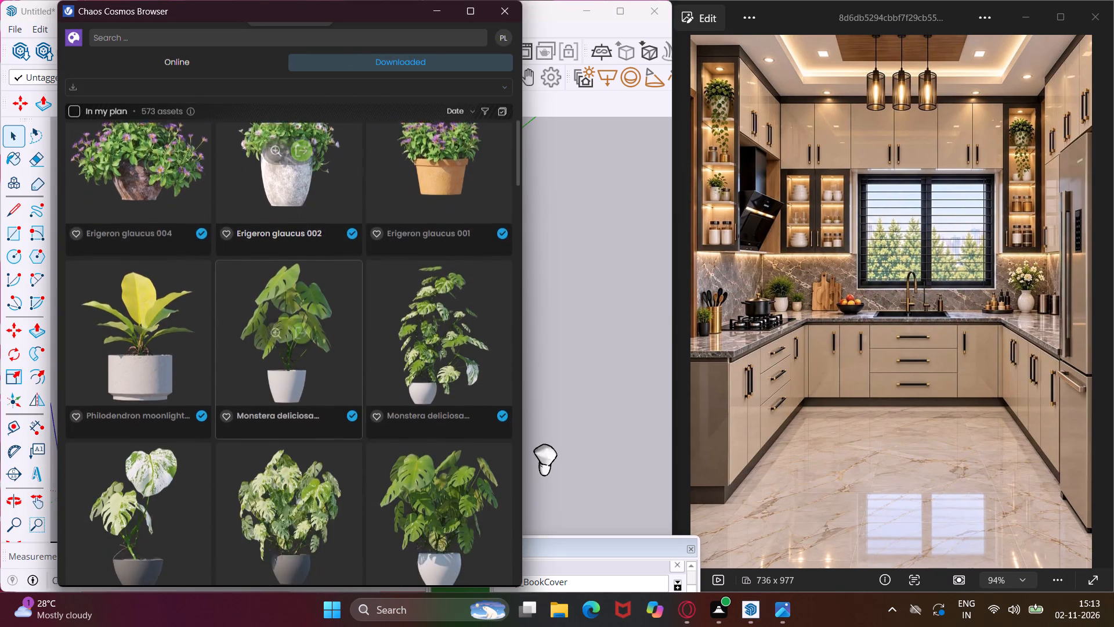
scroll(301, 463, "down", 13)
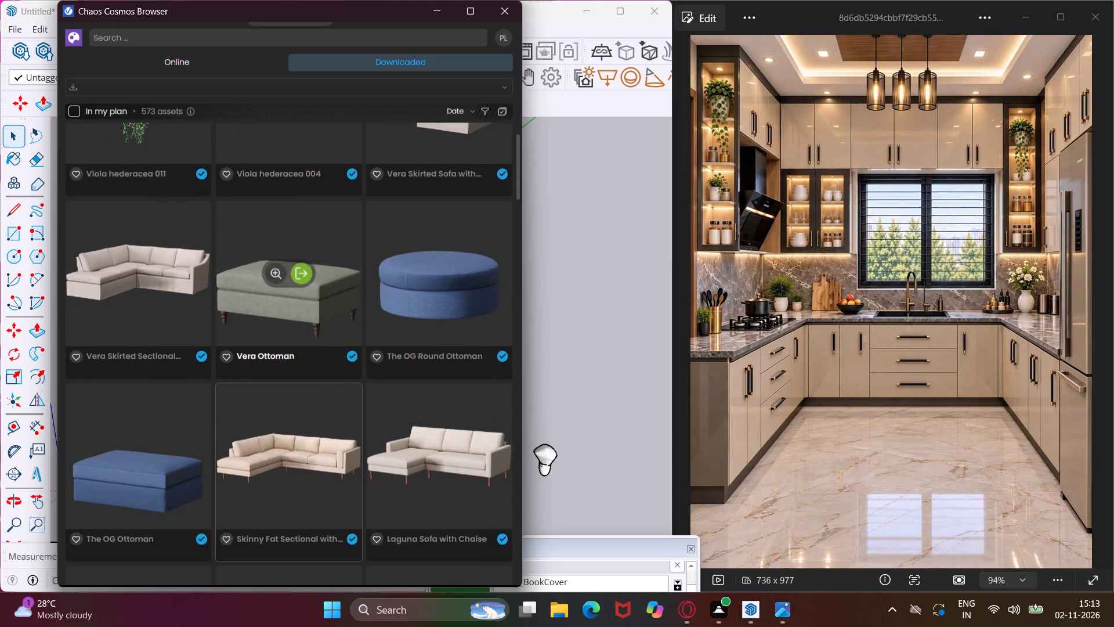
scroll(301, 463, "down", 15)
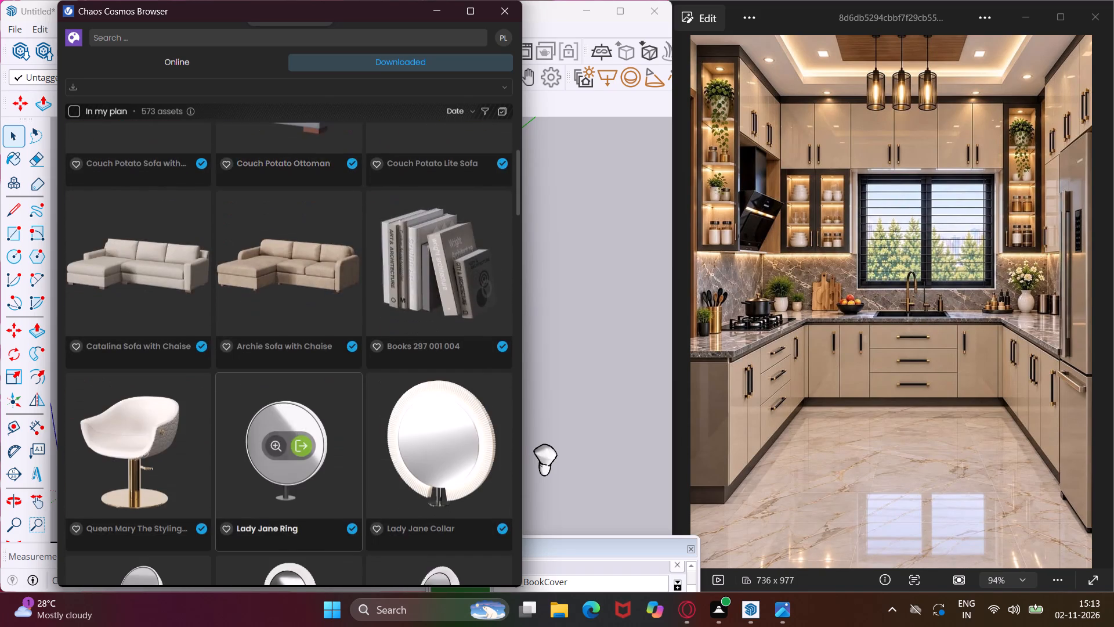
scroll(301, 463, "down", 16)
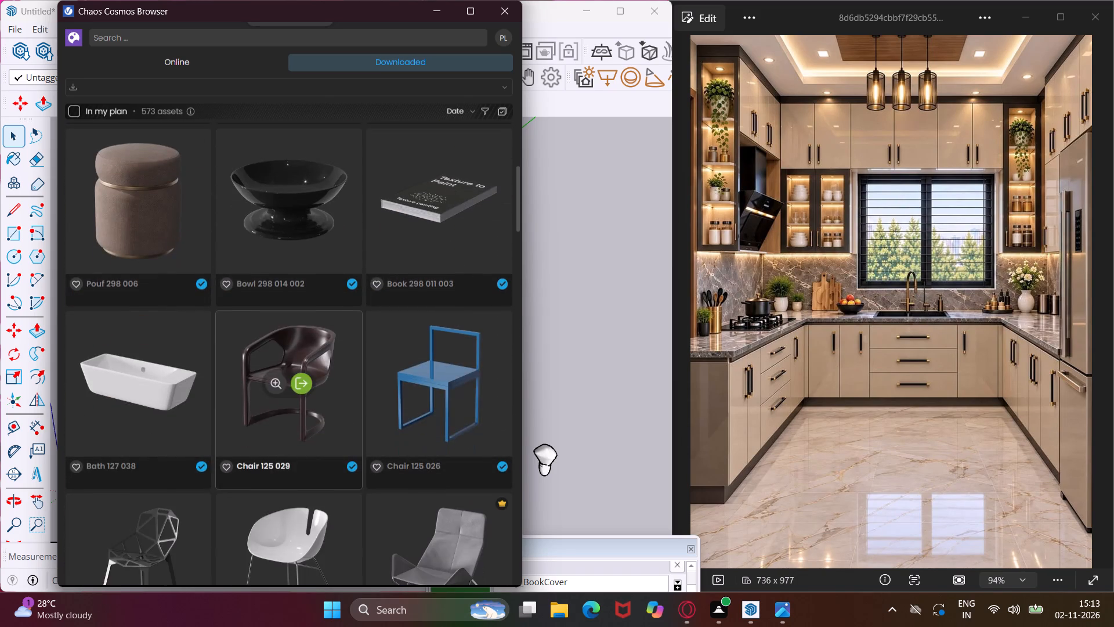
scroll(301, 463, "down", 12)
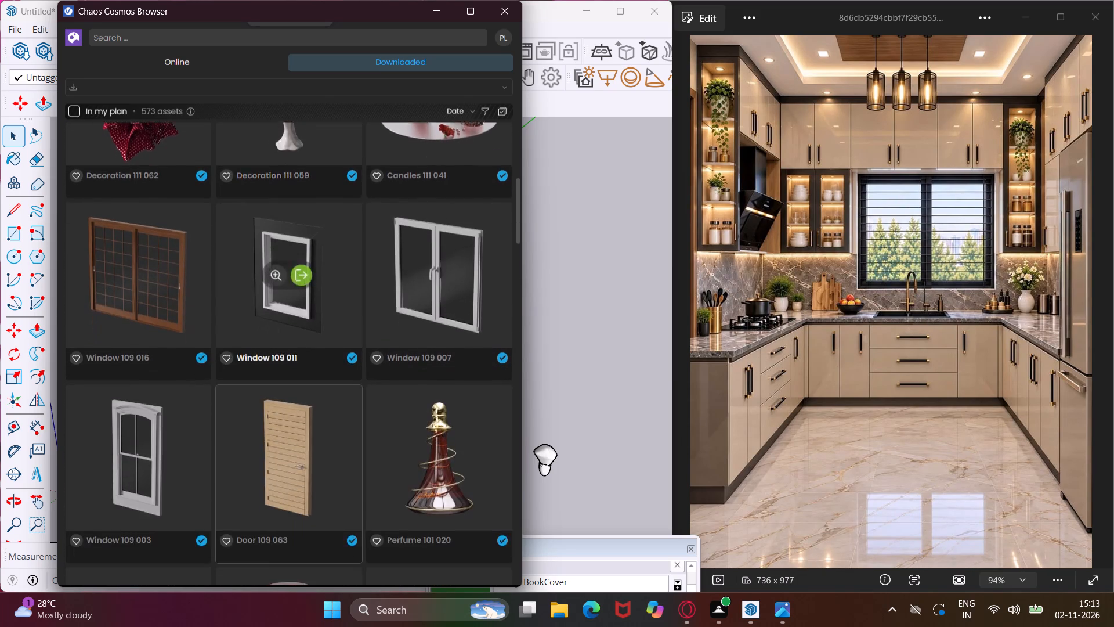
scroll(301, 463, "down", 8)
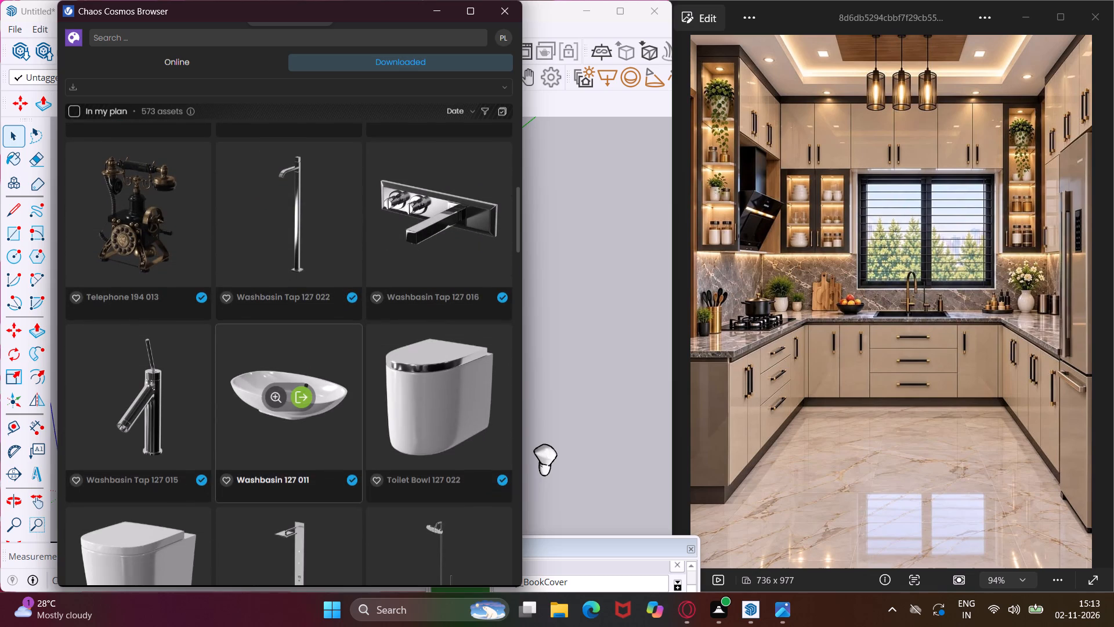
scroll(301, 463, "down", 14)
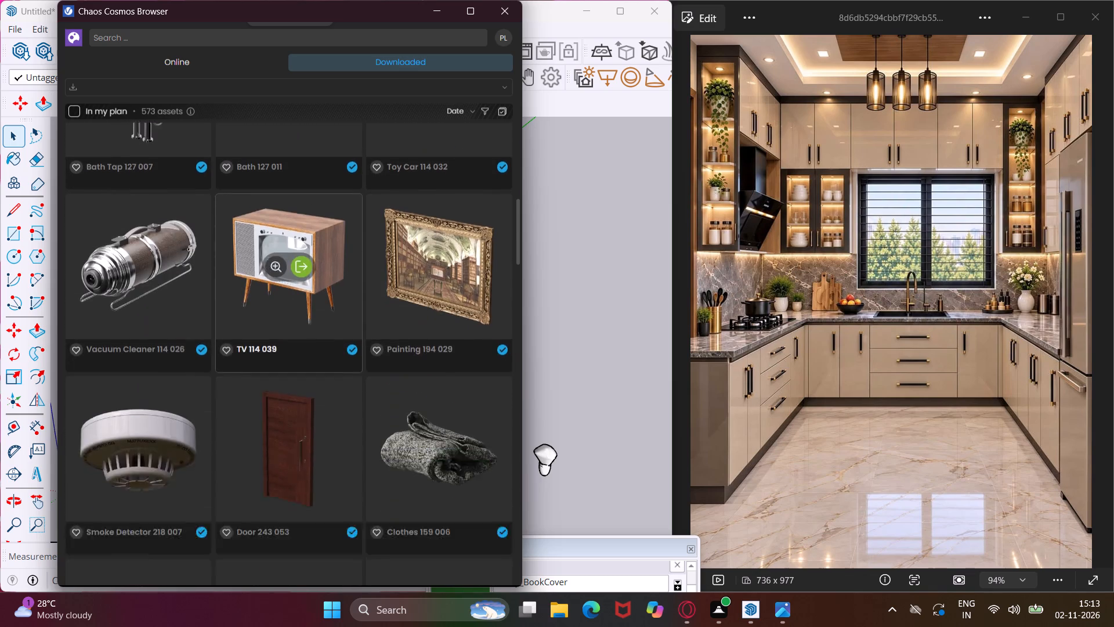
scroll(301, 463, "down", 8)
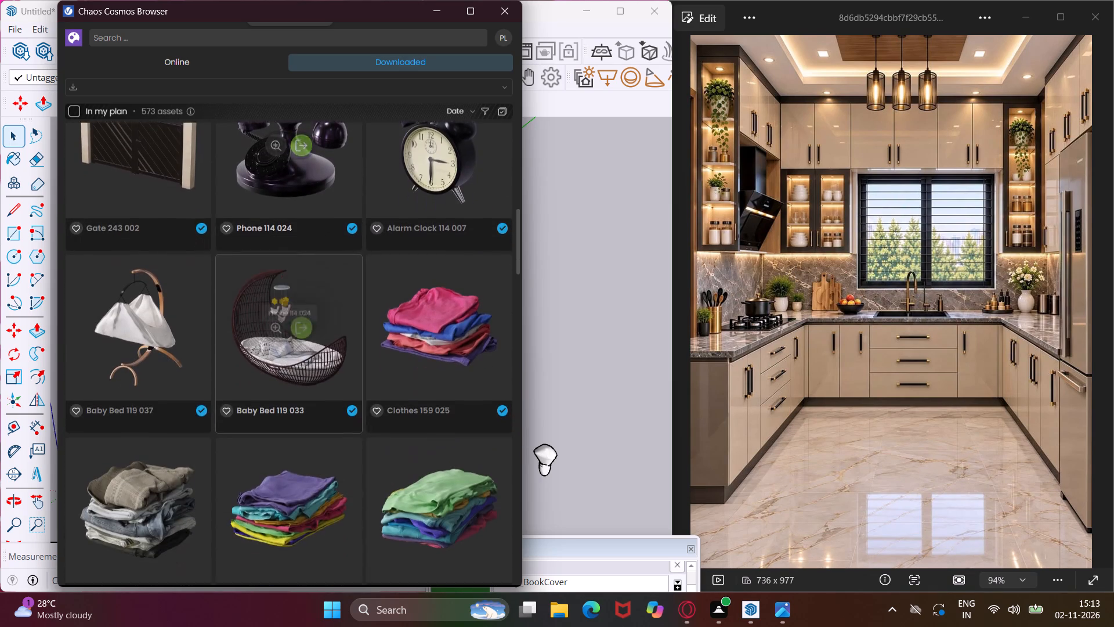
scroll(301, 463, "down", 14)
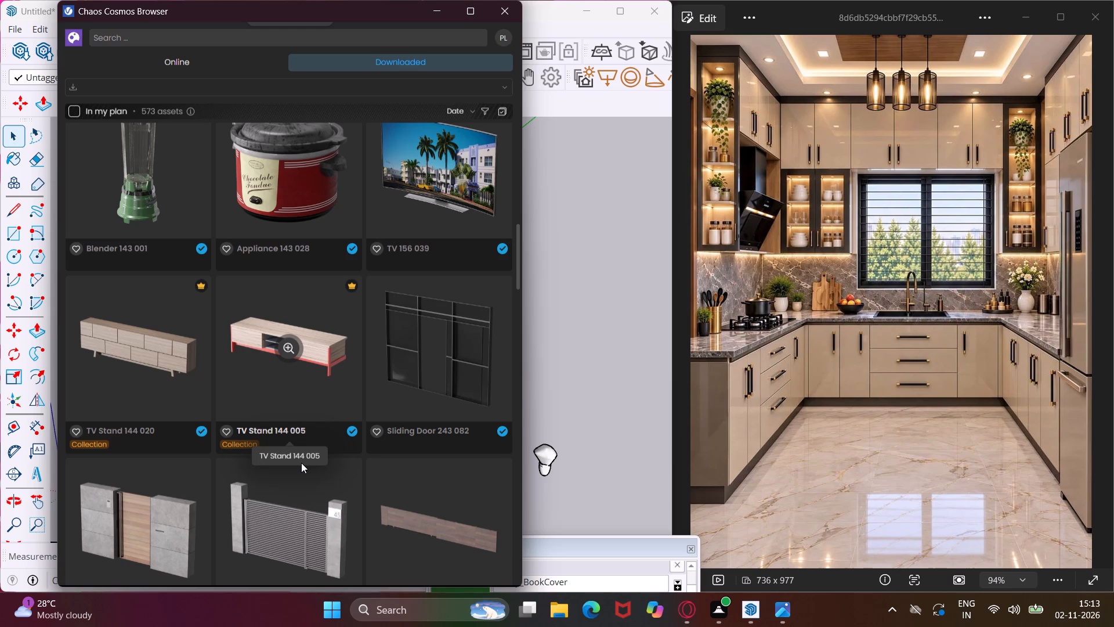
Import the Appliance 143 028 cooking pot and place it outside the room, near the potted plant by the right wall's front end.
scroll(301, 463, "up", 3)
scroll(262, 351, "up", 3)
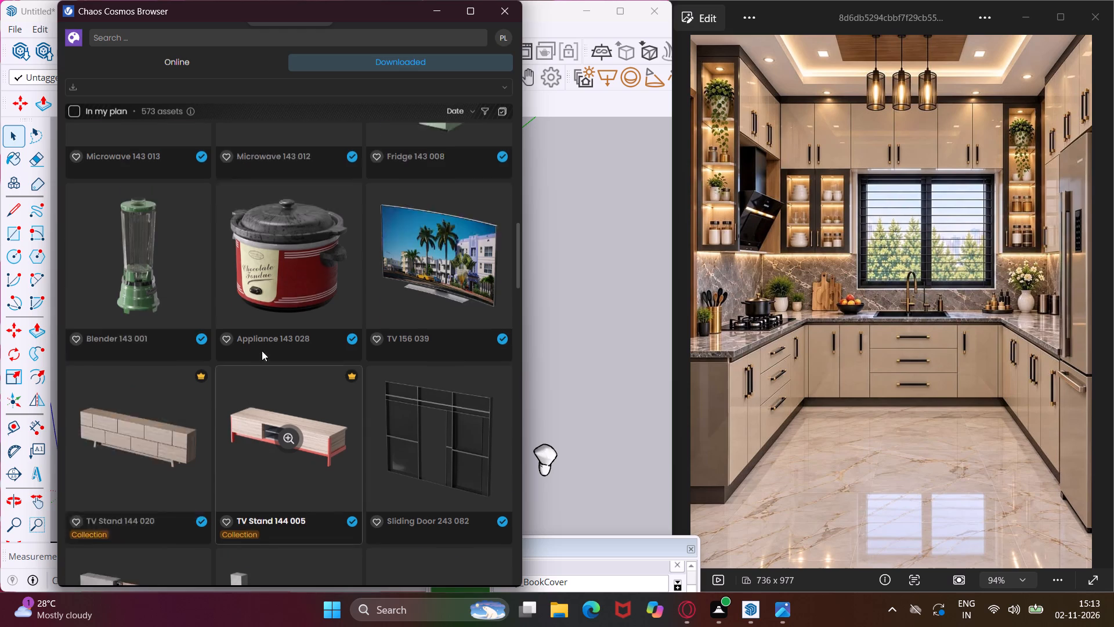
left_click(296, 379)
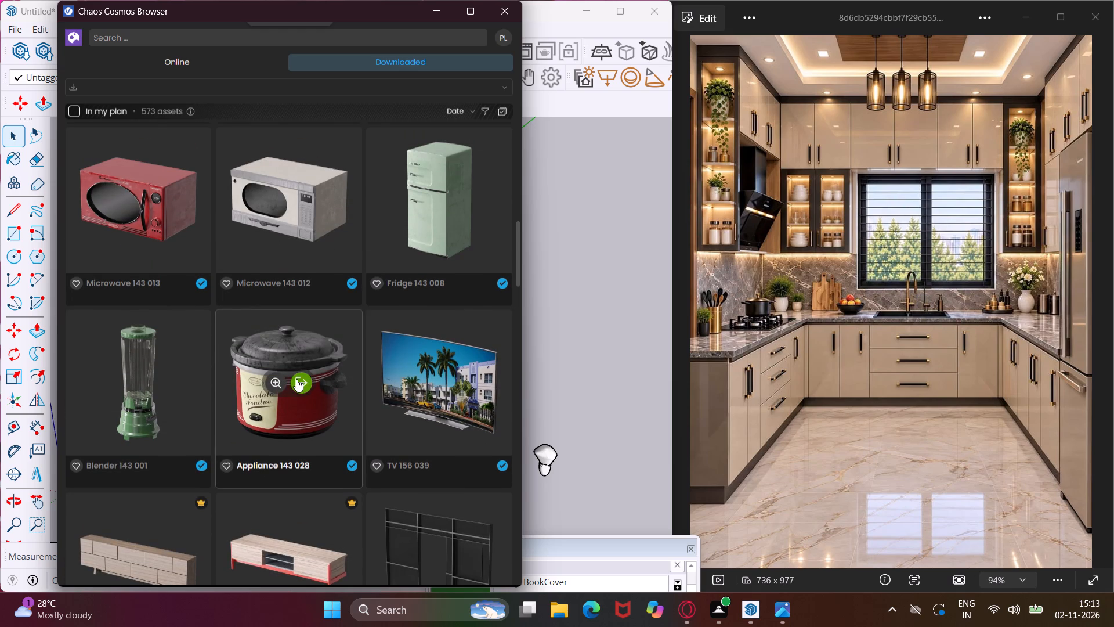
scroll(323, 387, "up", 5)
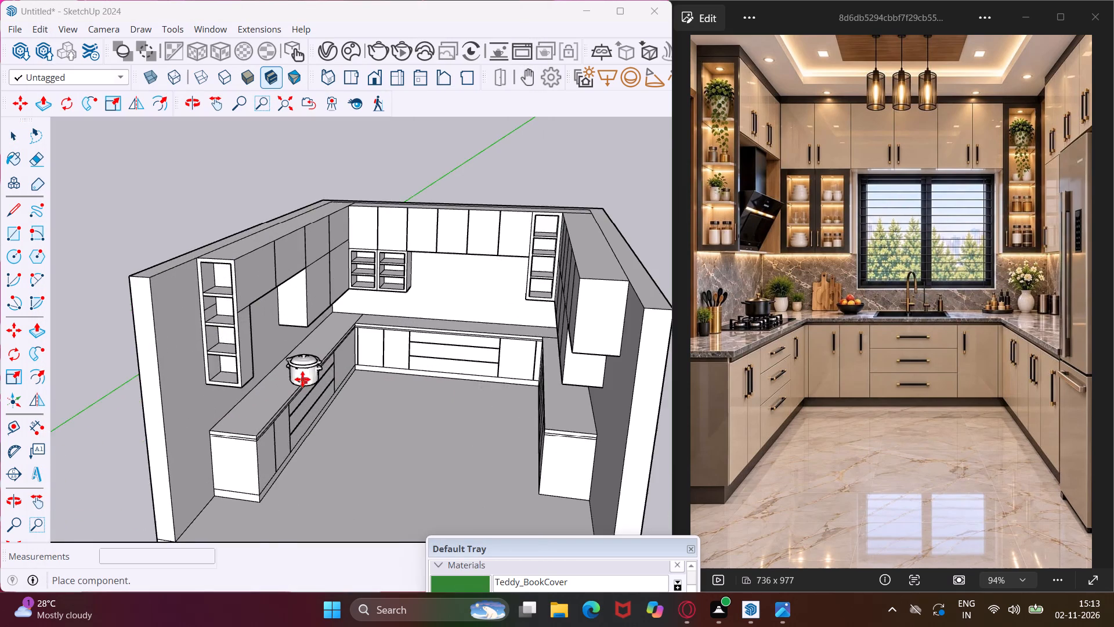
scroll(302, 379, "up", 7)
scroll(298, 374, "down", 10)
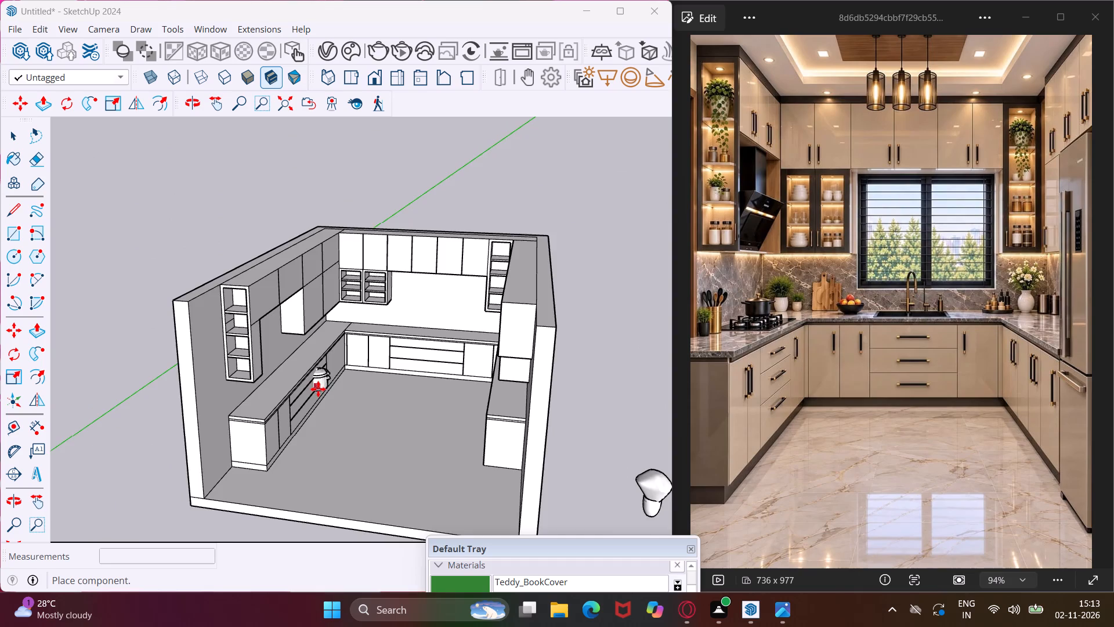
scroll(318, 389, "down", 3)
left_click(496, 515)
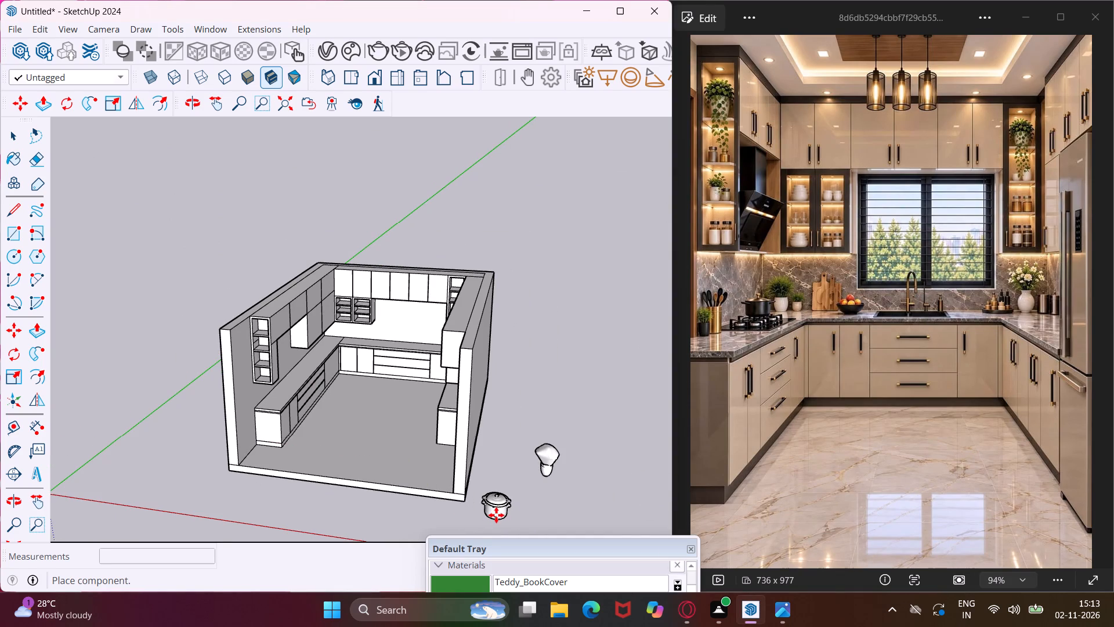
key("Escape")
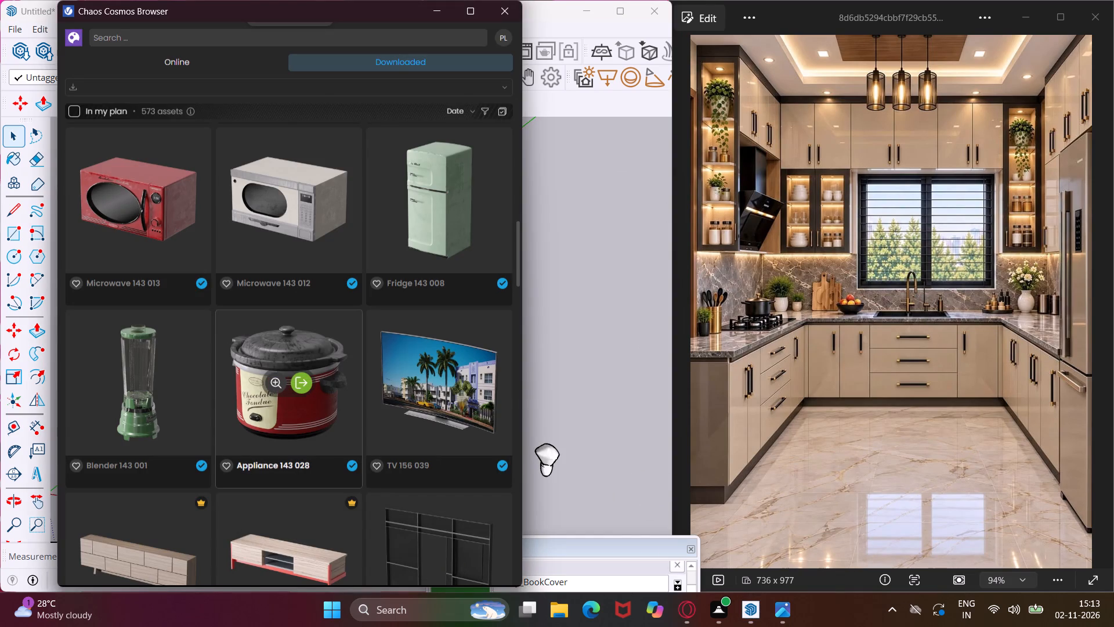
Look further through the downloaded 3D models for a sink and other kitchen fixtures.
scroll(277, 408, "down", 5)
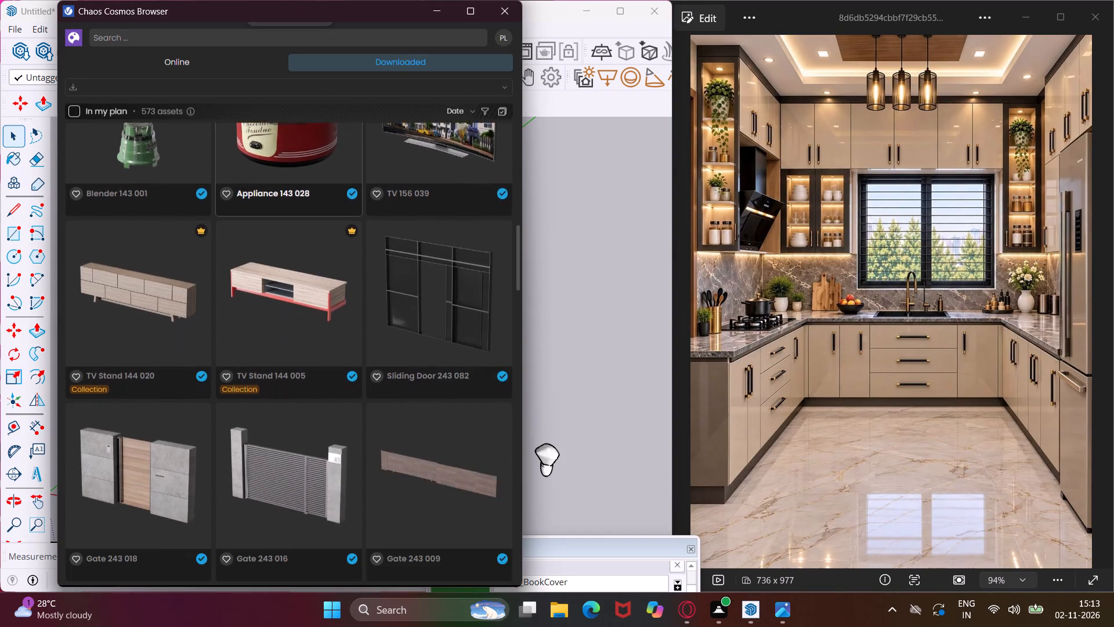
scroll(277, 408, "down", 12)
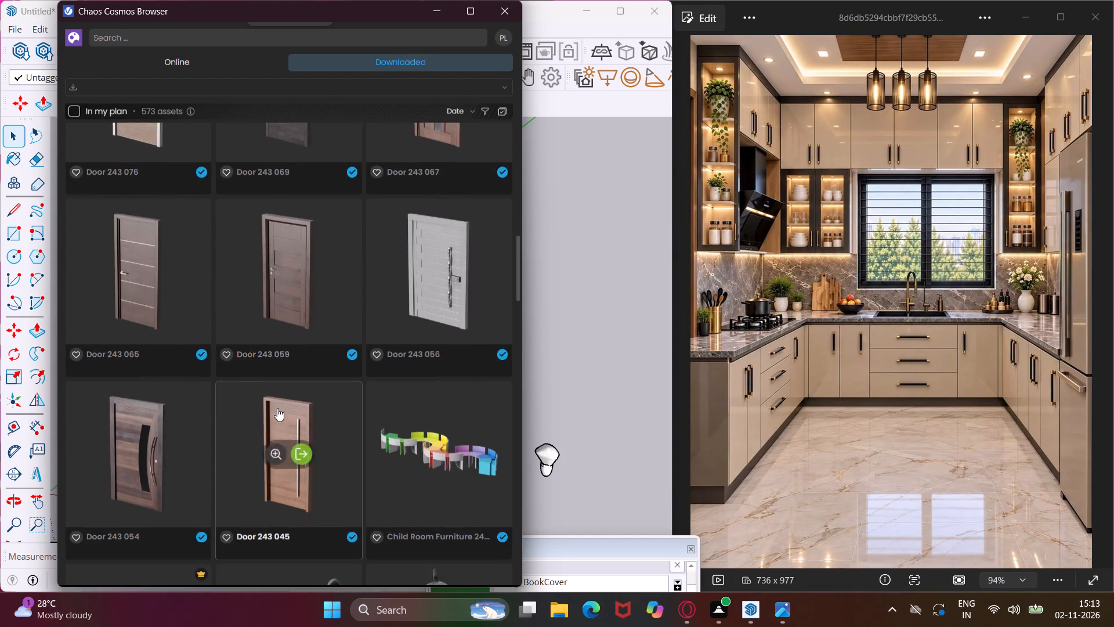
scroll(277, 408, "down", 7)
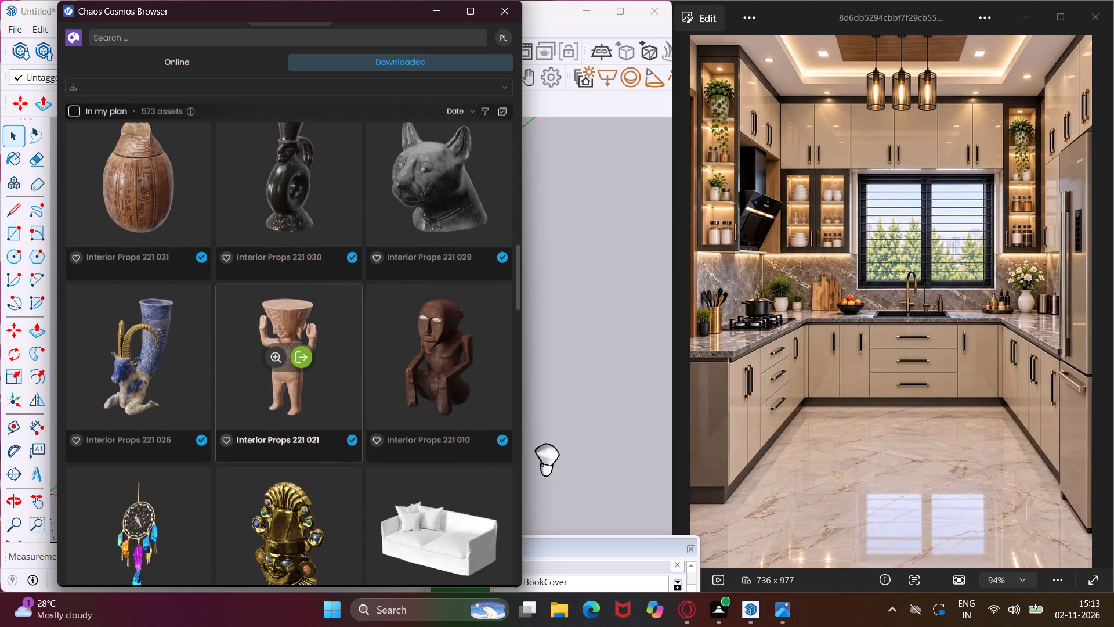
scroll(277, 408, "down", 11)
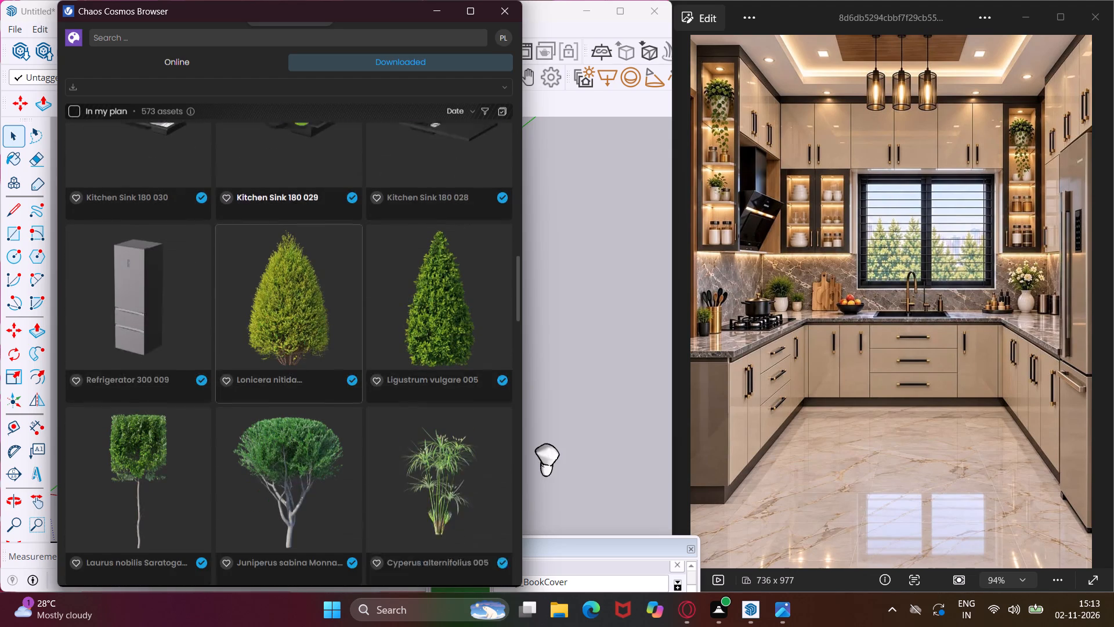
Import Kitchen Sink 180 028 and place it outside the right wall, just behind the potted plant.
scroll(277, 408, "up", 3)
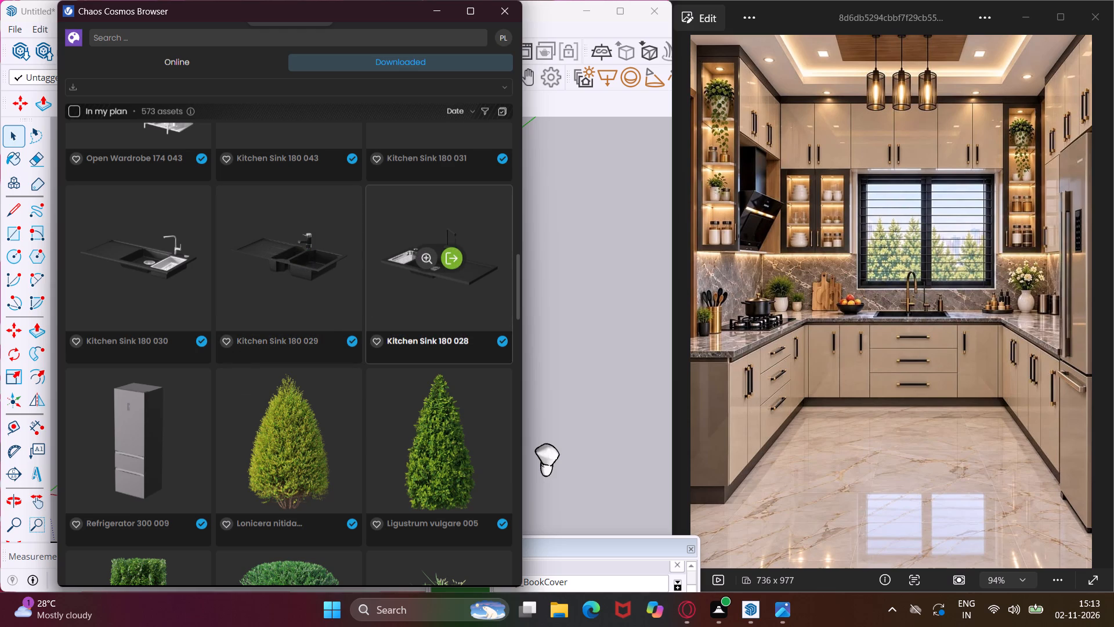
left_click(457, 255)
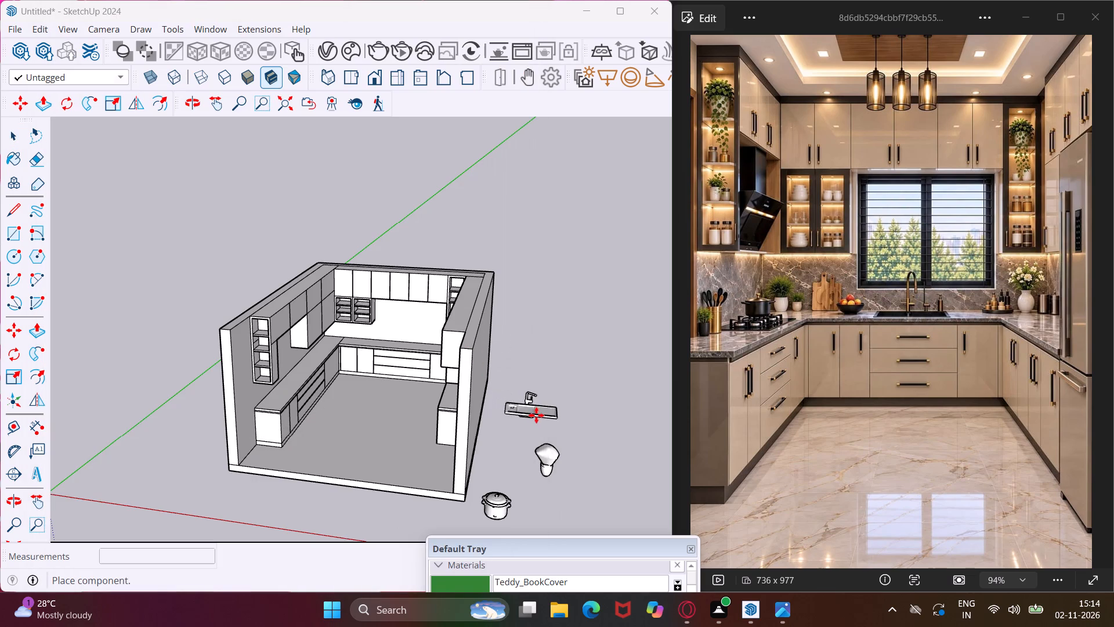
scroll(550, 417, "up", 3)
left_click(550, 417)
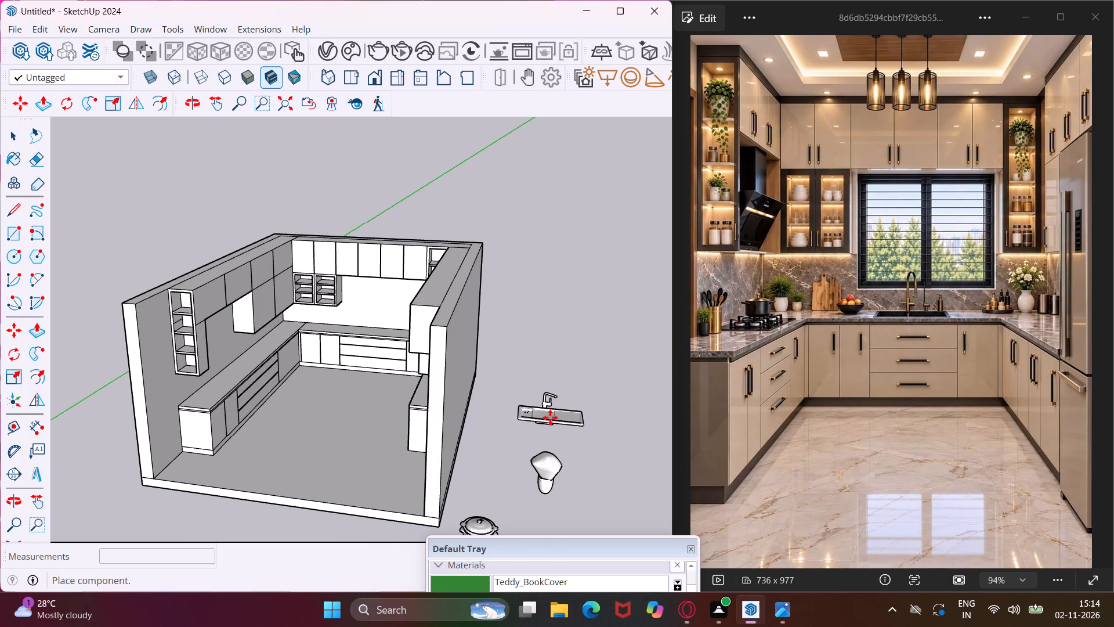
key("Escape")
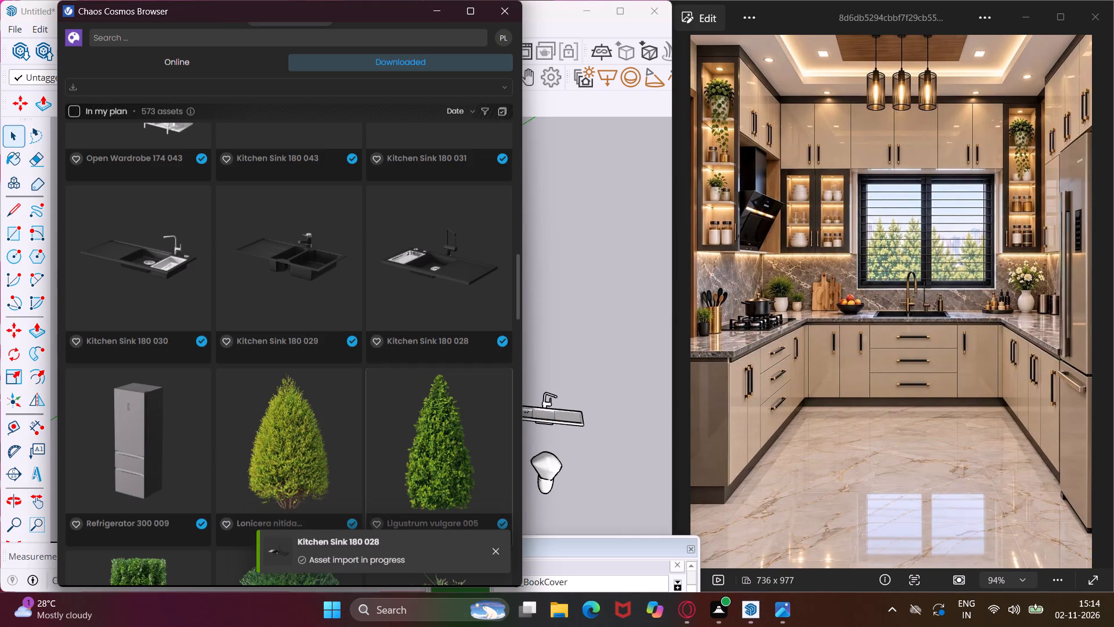
Import Refrigerator 300 009 and place it outside the room, beside the sink and potted plant.
scroll(279, 419, "down", 2)
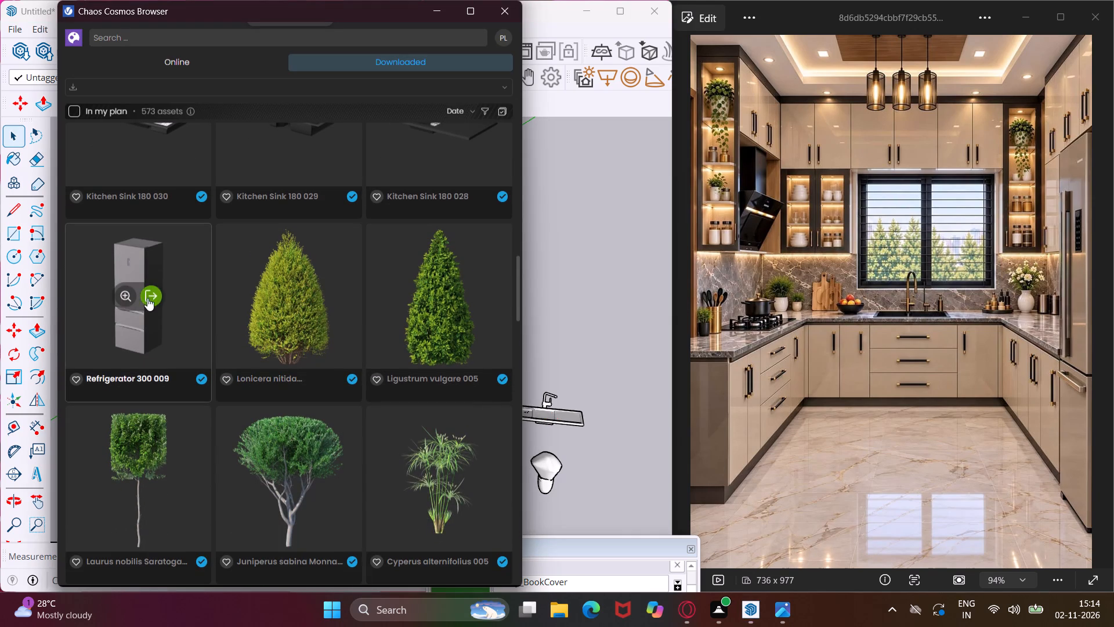
left_click(147, 293)
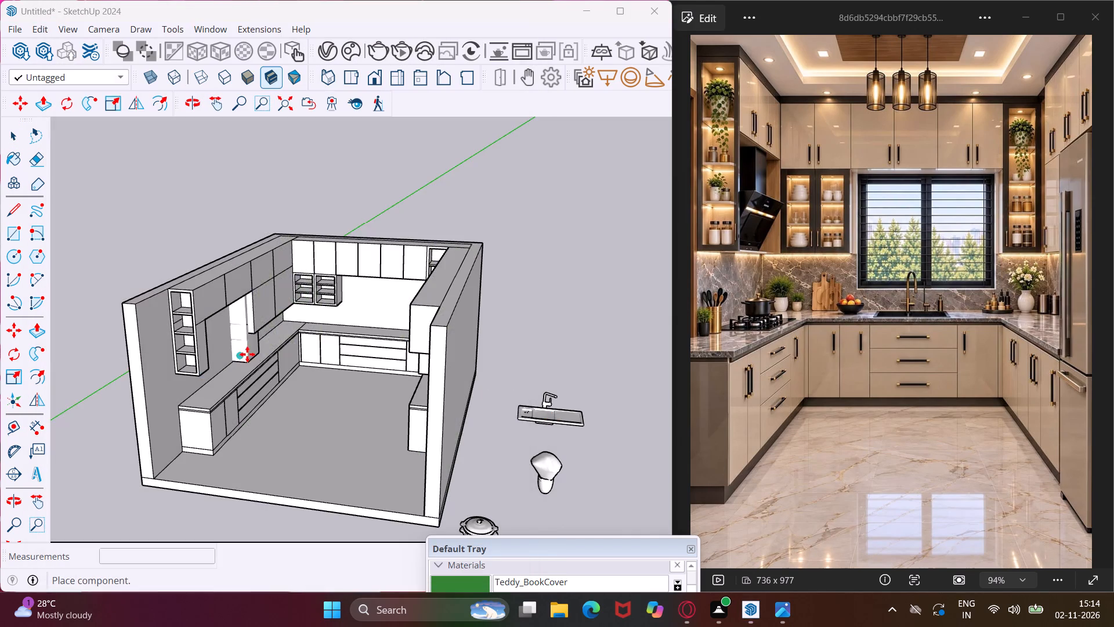
scroll(271, 375, "down", 3)
left_click(487, 507)
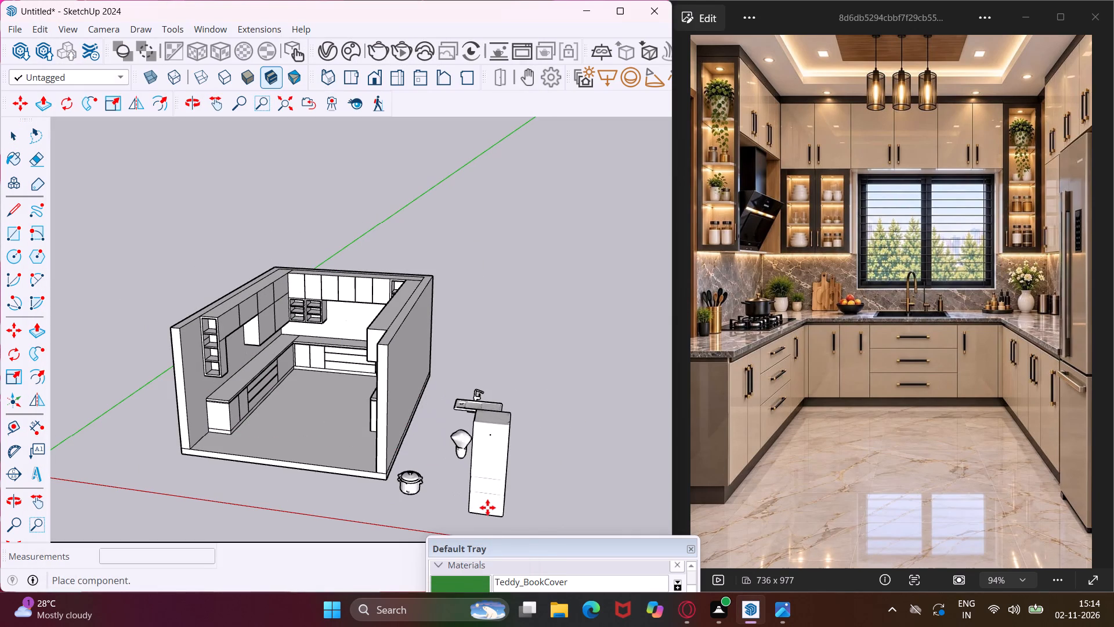
key("Escape")
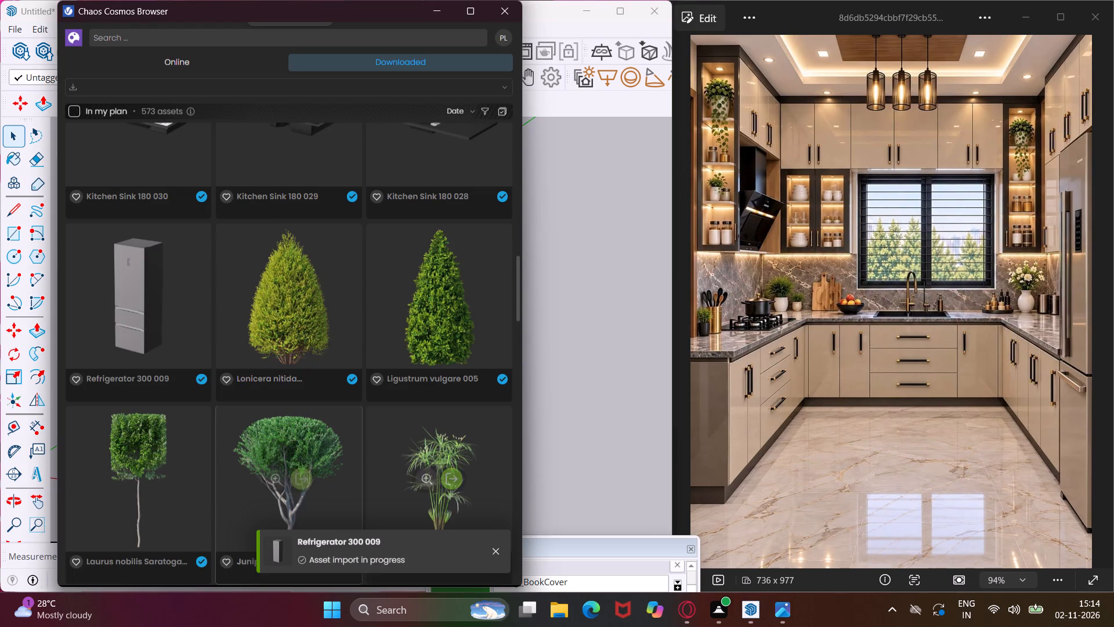
Find the Pendant 16-22 three-lamp light among the downloaded models and place it outside the room, beyond the refrigerator.
scroll(303, 428, "down", 11)
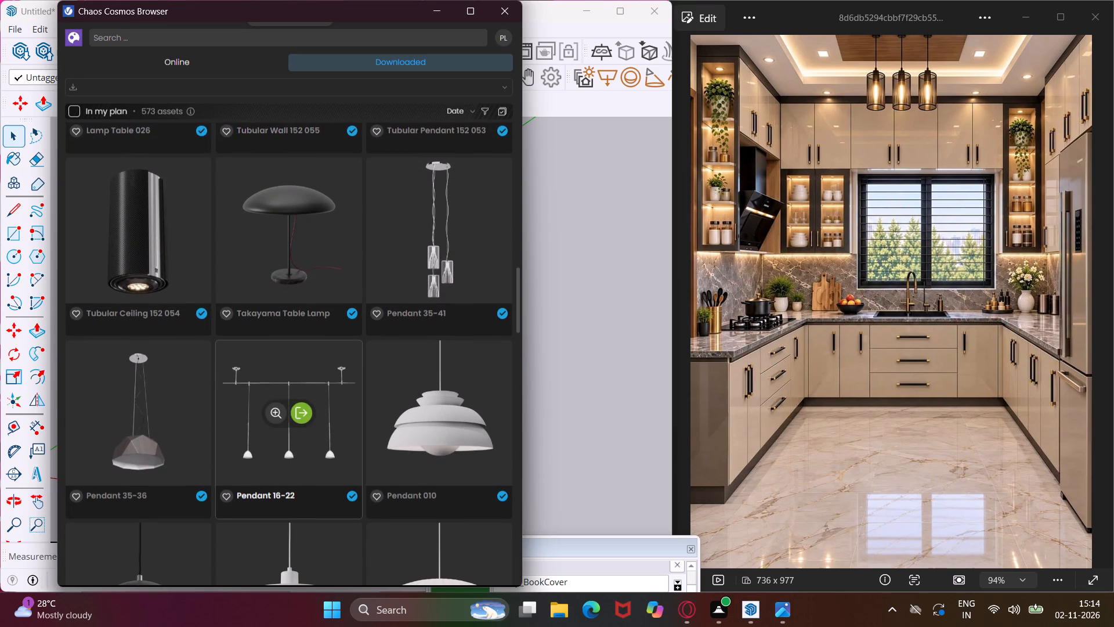
scroll(303, 428, "down", 6)
scroll(303, 428, "up", 1)
scroll(303, 428, "down", 4)
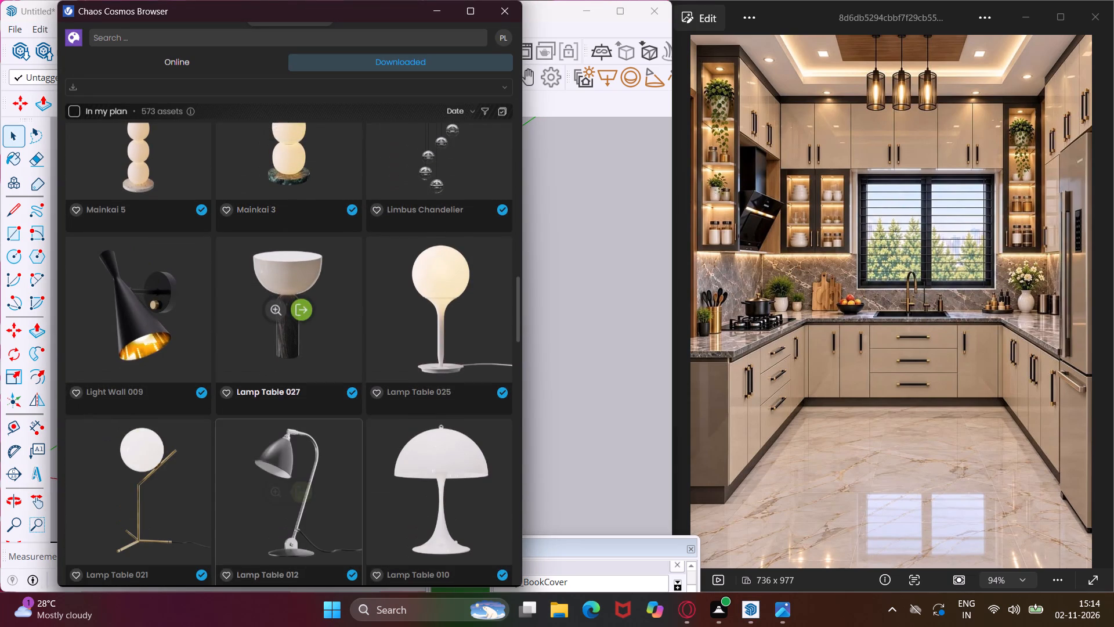
scroll(303, 428, "up", 7)
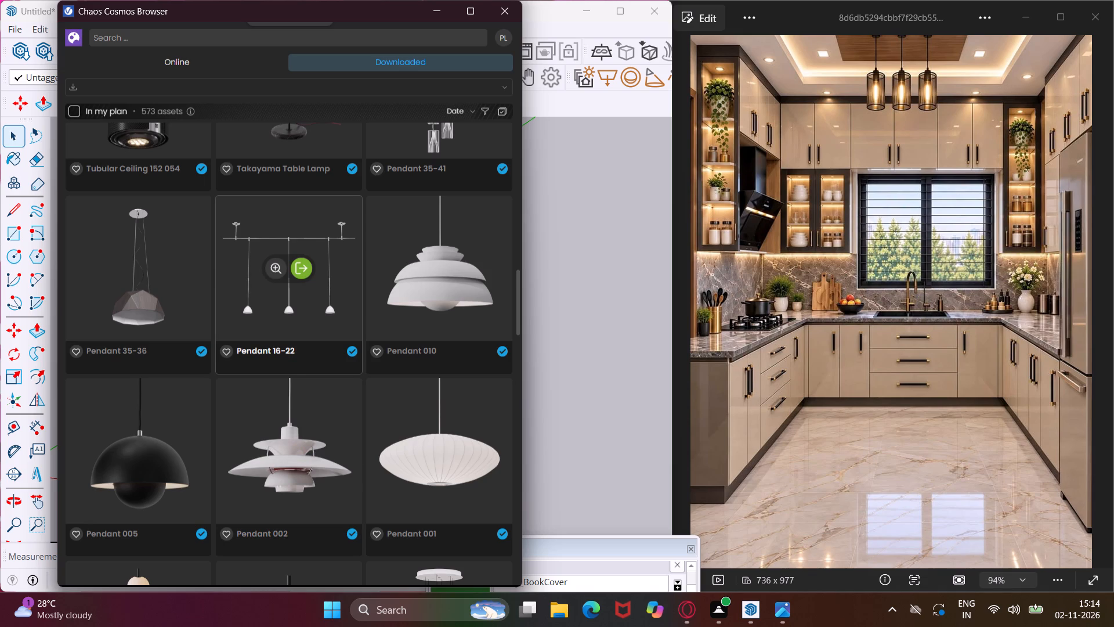
left_click(298, 268)
scroll(359, 336, "down", 2)
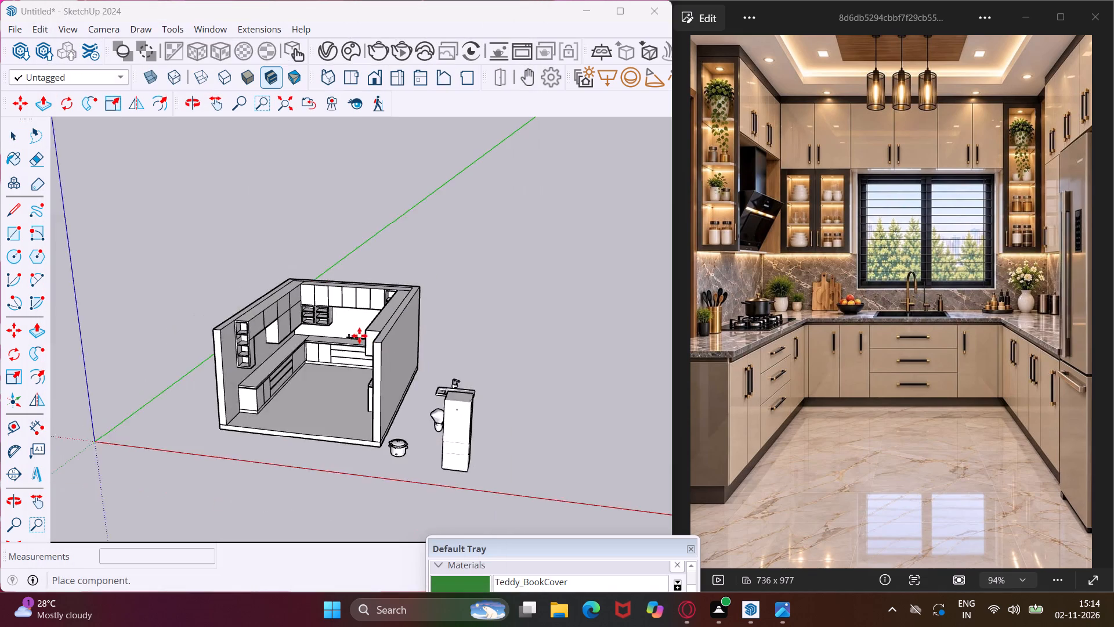
scroll(359, 336, "down", 2)
left_click(484, 416)
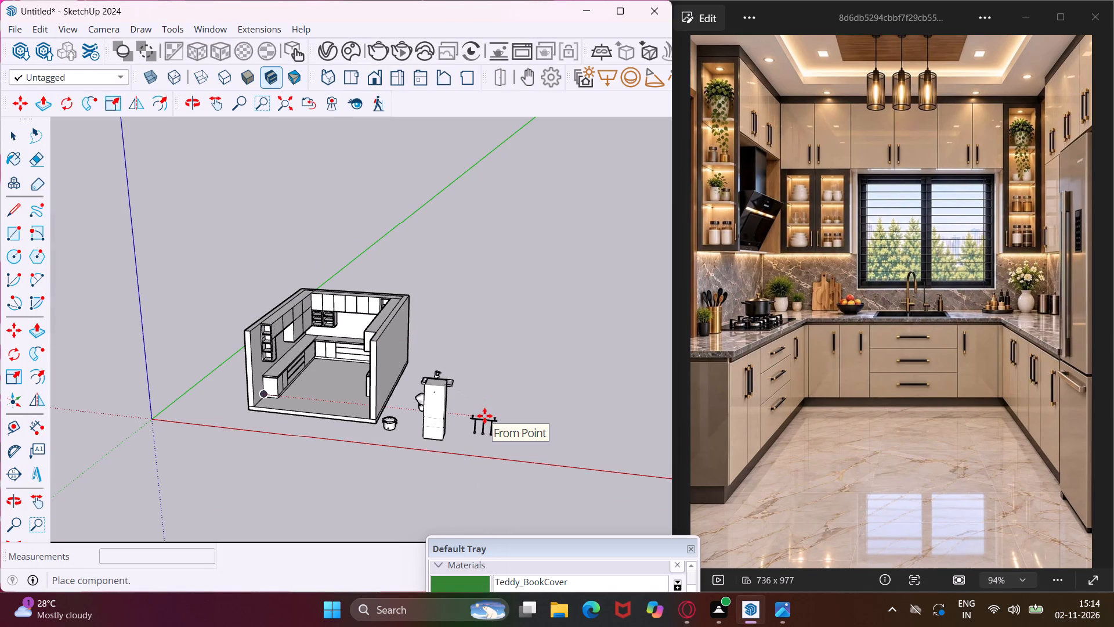
key("Escape")
Find Vase 014 among the downloaded models and place it in the bottom-left compartment of the back wall's small double shelf cabinet.
scroll(281, 409, "down", 5)
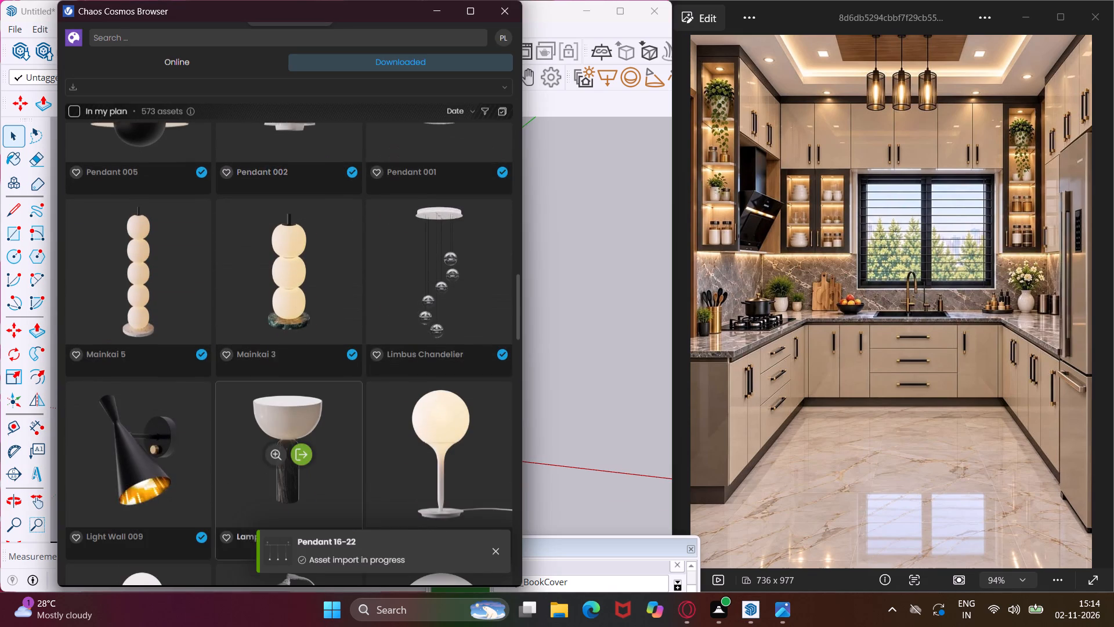
scroll(281, 409, "down", 10)
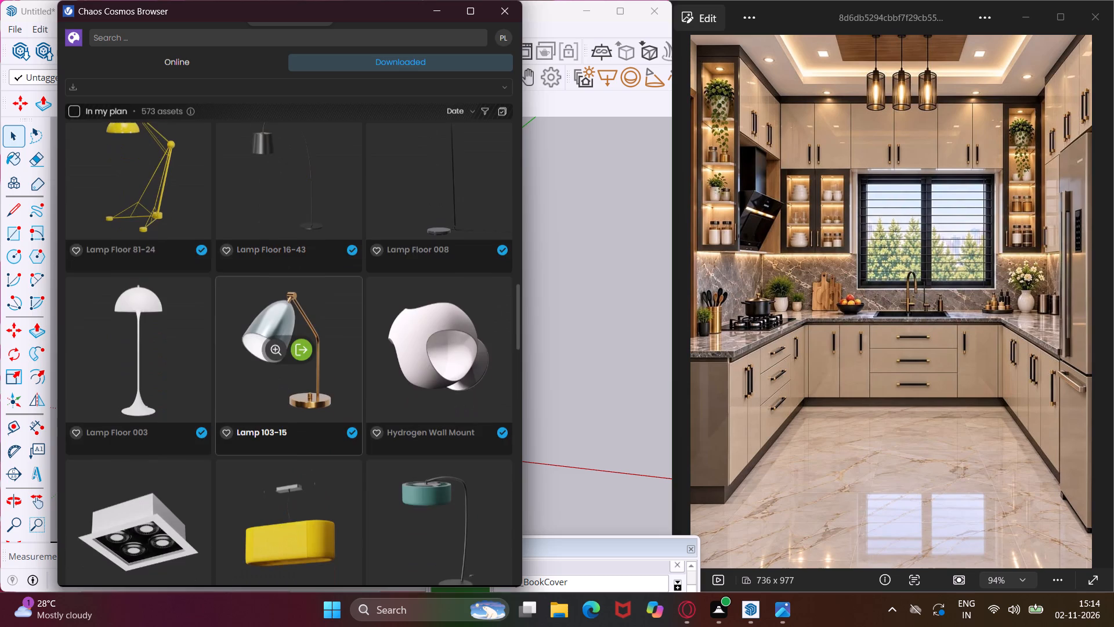
scroll(281, 409, "down", 12)
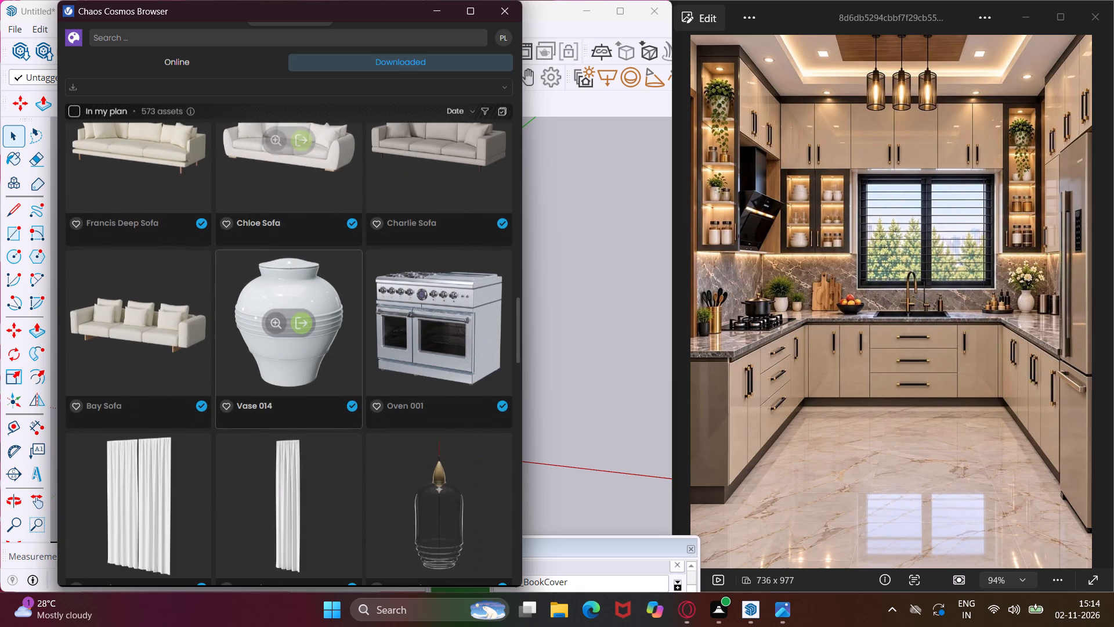
scroll(281, 409, "down", 3)
scroll(281, 409, "up", 2)
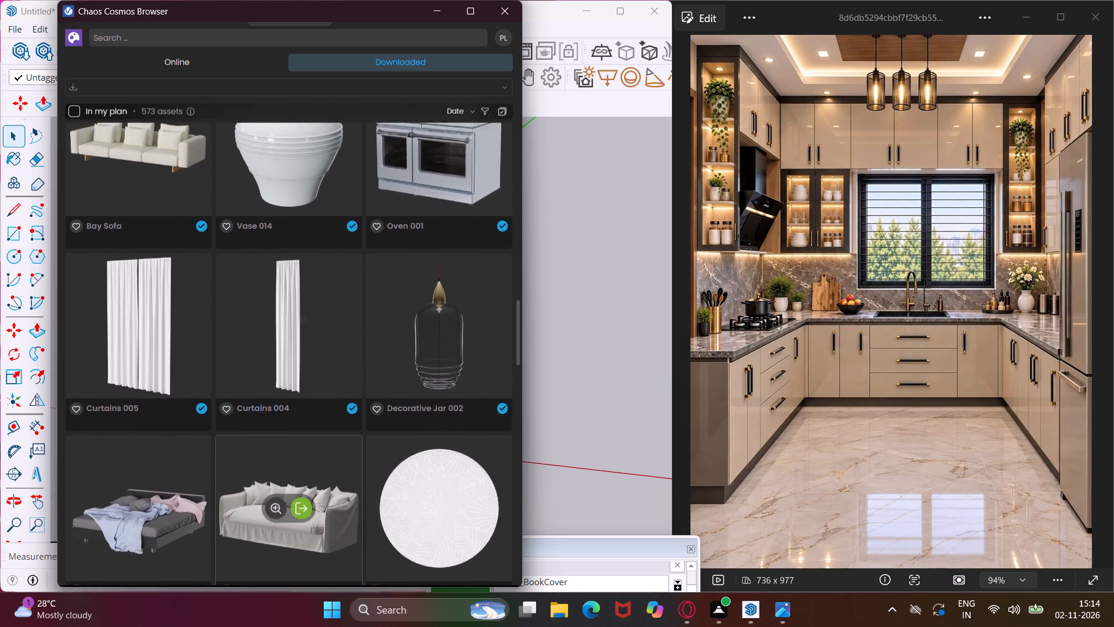
scroll(281, 409, "up", 3)
left_click(297, 466)
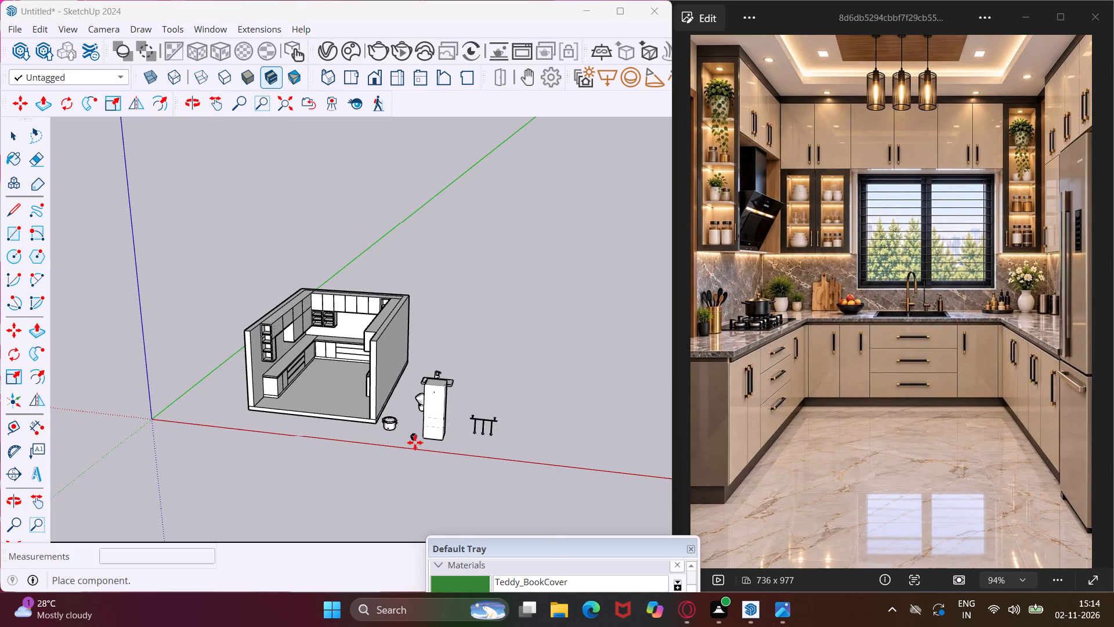
scroll(415, 442, "up", 3)
scroll(294, 291, "up", 5)
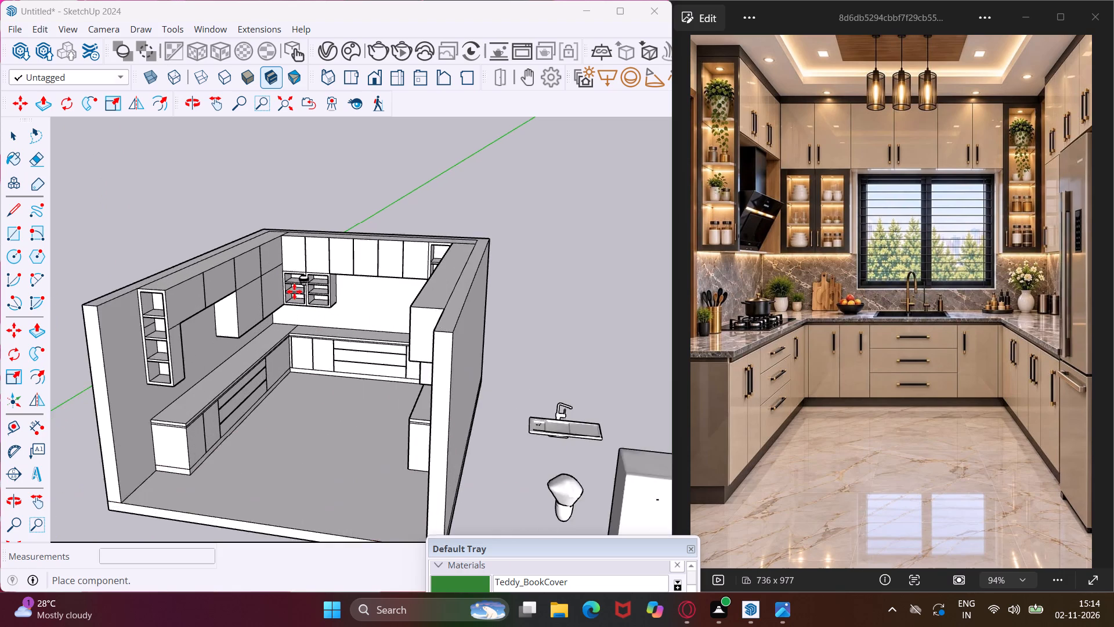
scroll(294, 291, "up", 13)
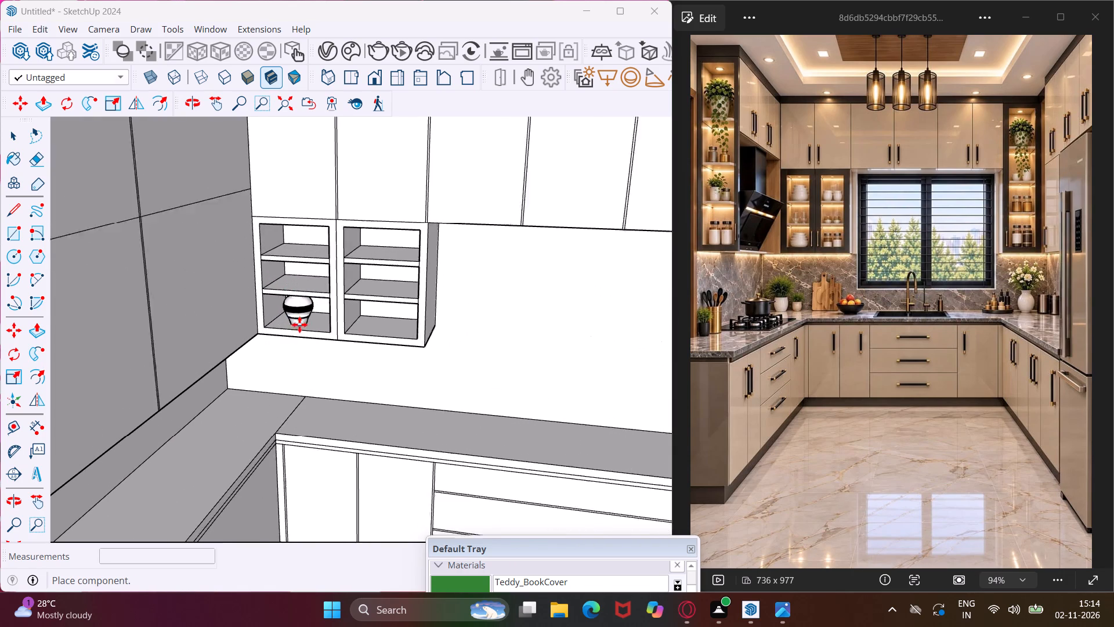
scroll(299, 325, "up", 2)
middle_click_drag(303, 325, 336, 273)
scroll(332, 308, "up", 4)
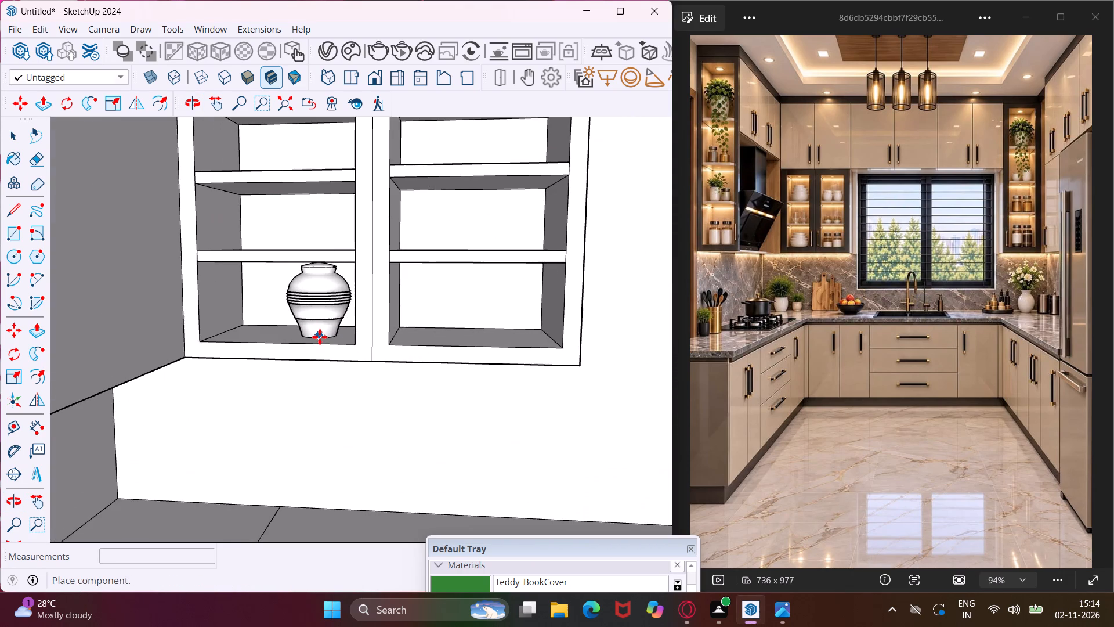
left_click(319, 337)
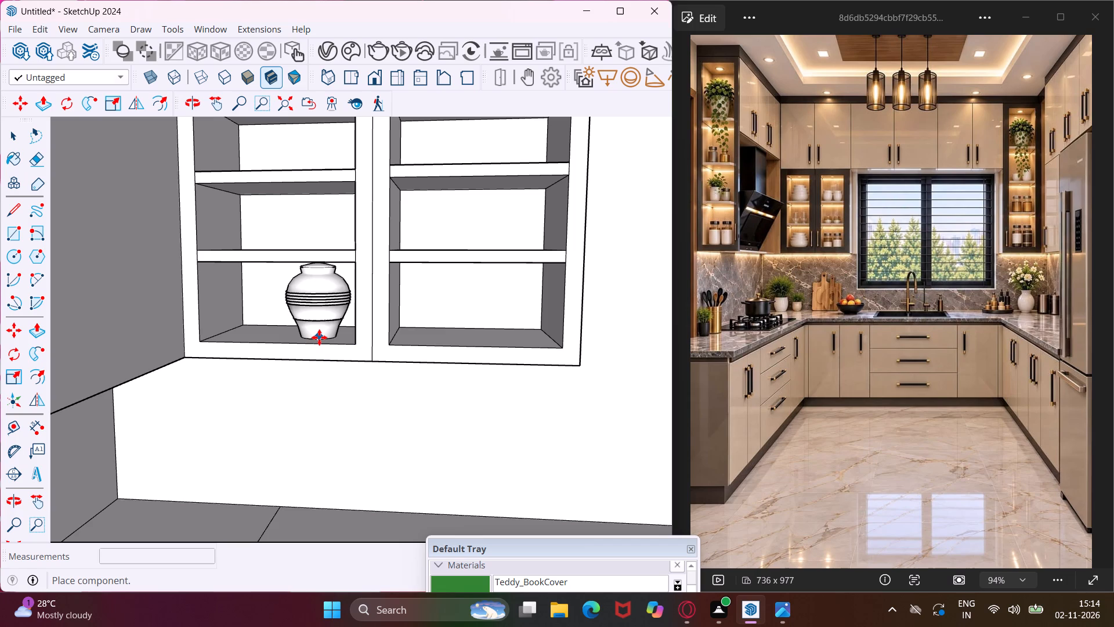
key("Escape")
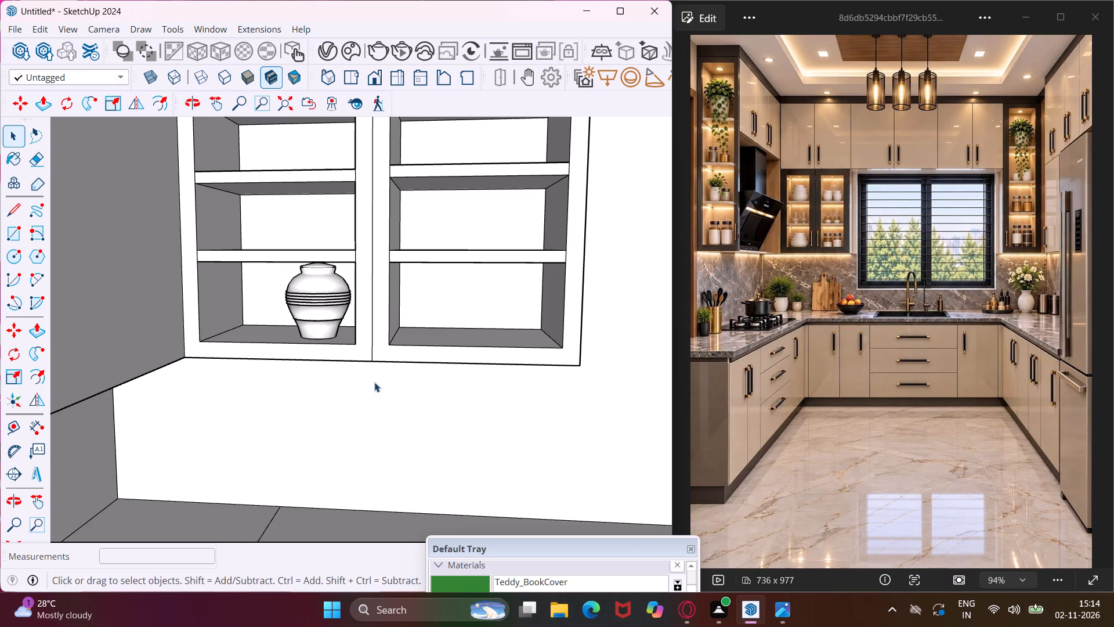
Import Vase 017 and place it in the bottom compartment of the tall open shelf unit at the back wall's right end.
left_click(349, 56)
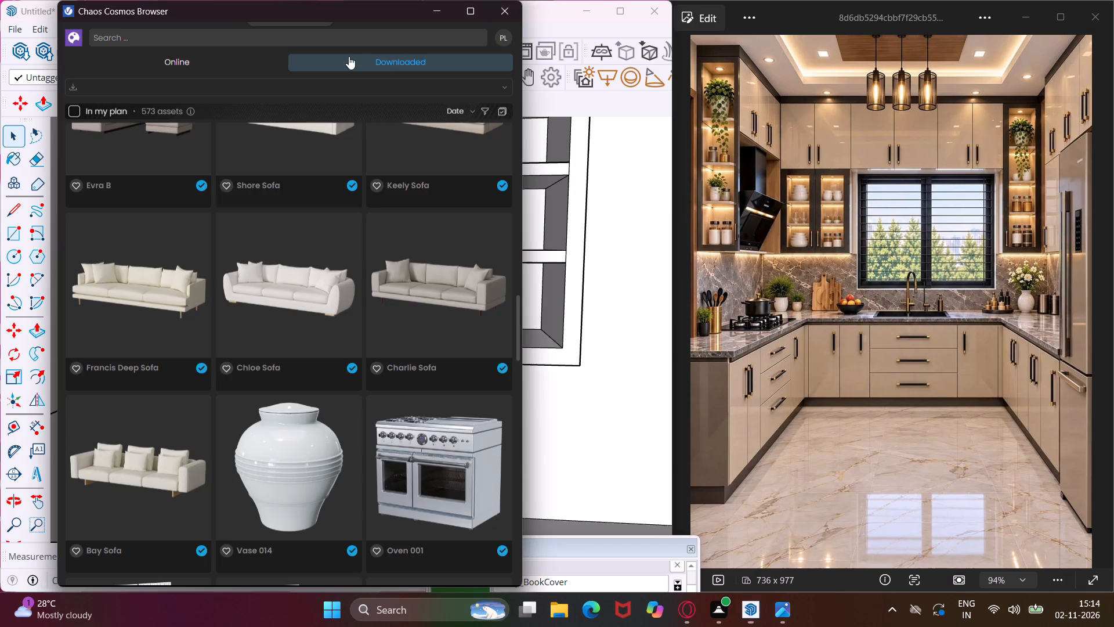
scroll(284, 363, "down", 8)
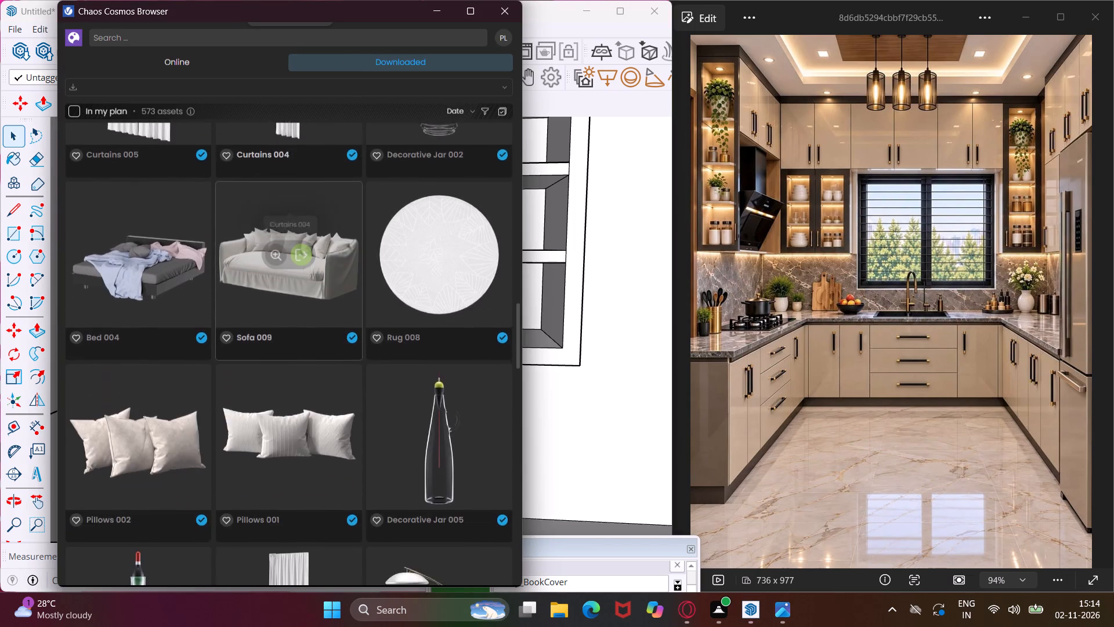
scroll(284, 367, "down", 11)
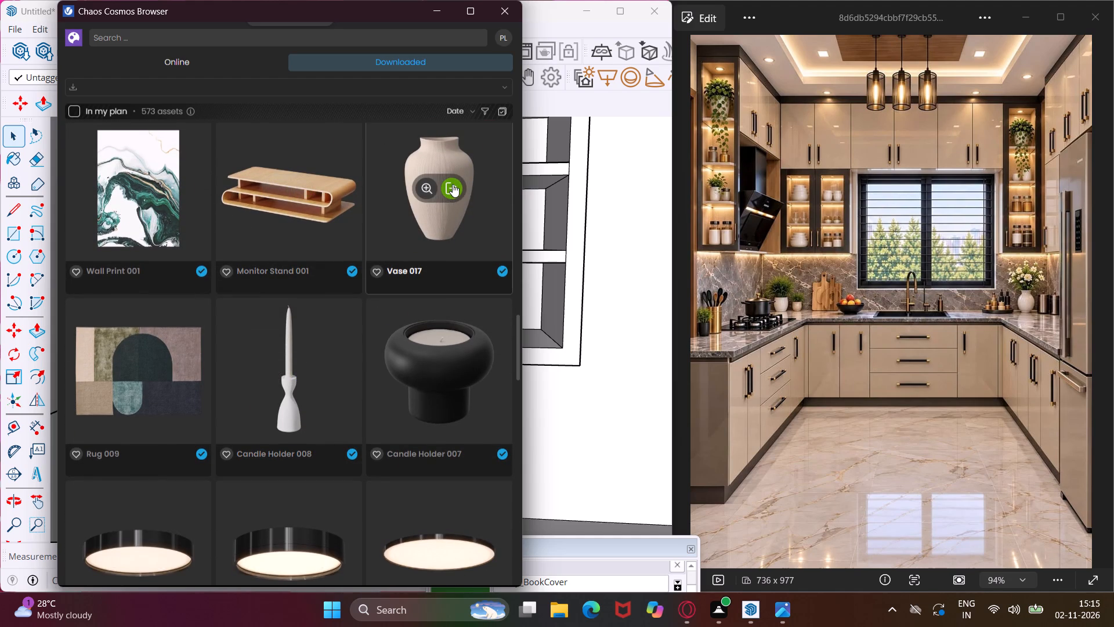
left_click(453, 184)
scroll(399, 272, "down", 10)
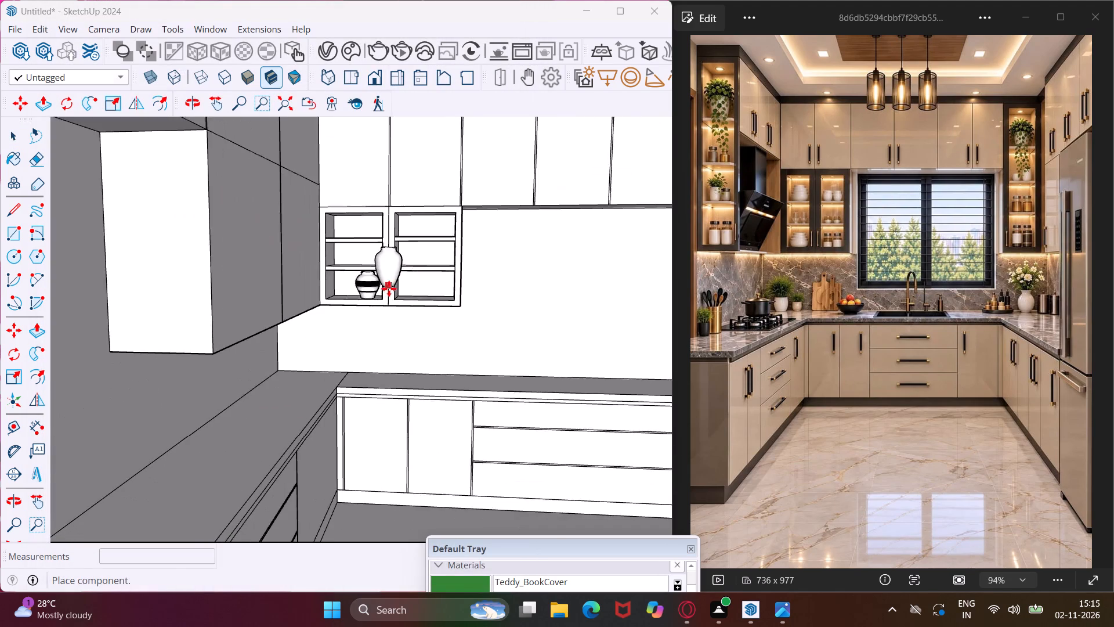
scroll(379, 300, "down", 3)
middle_click_drag(363, 331, 349, 372)
scroll(343, 362, "down", 2)
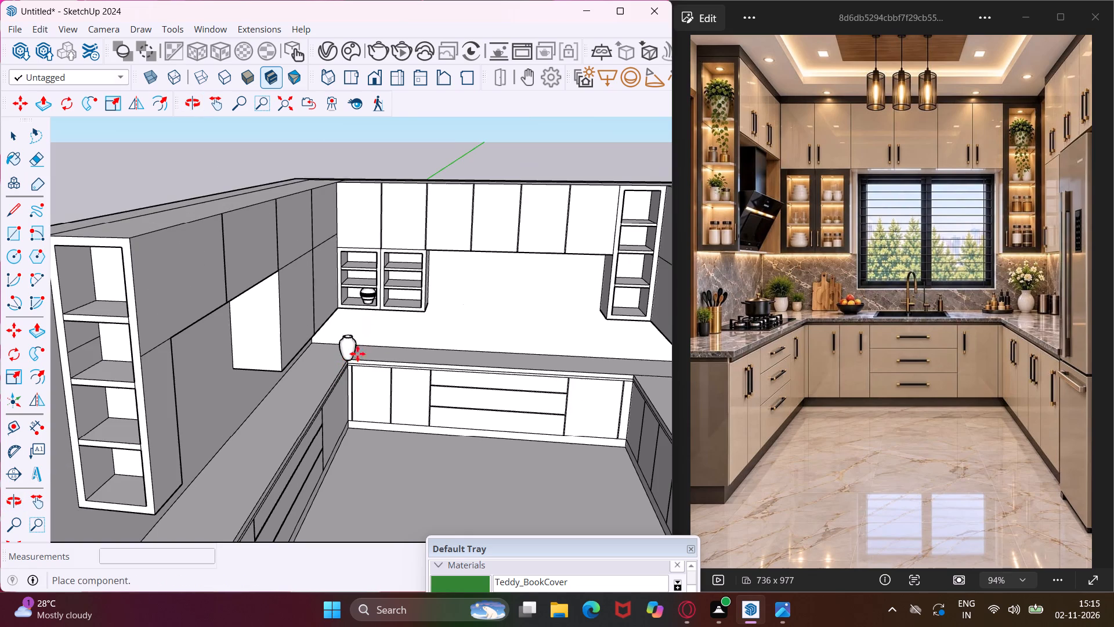
scroll(620, 327, "up", 4)
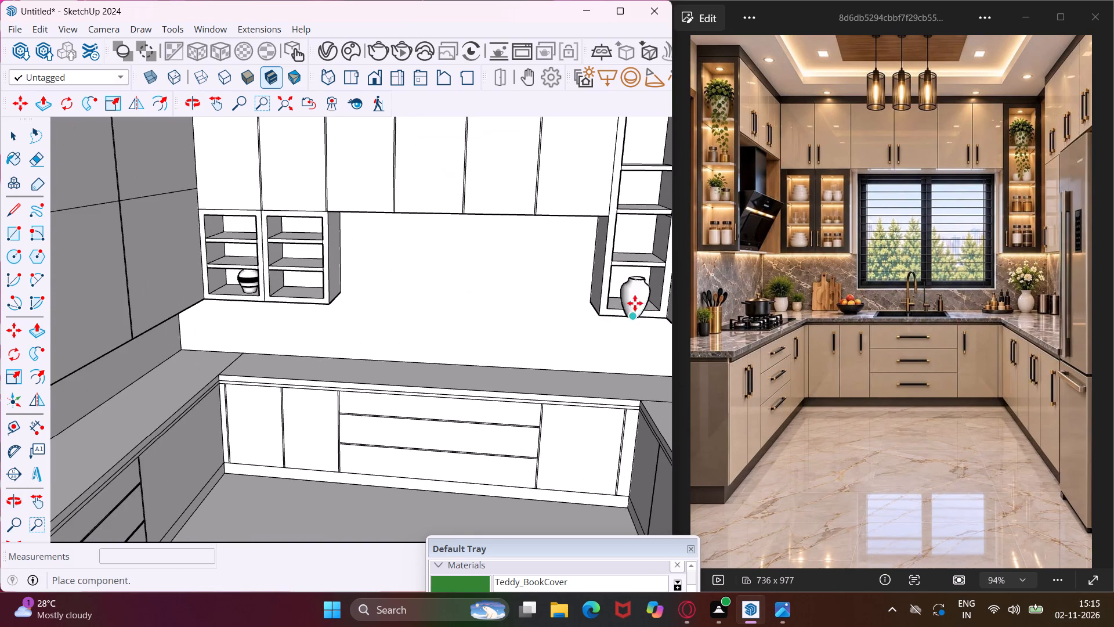
scroll(635, 302, "up", 7)
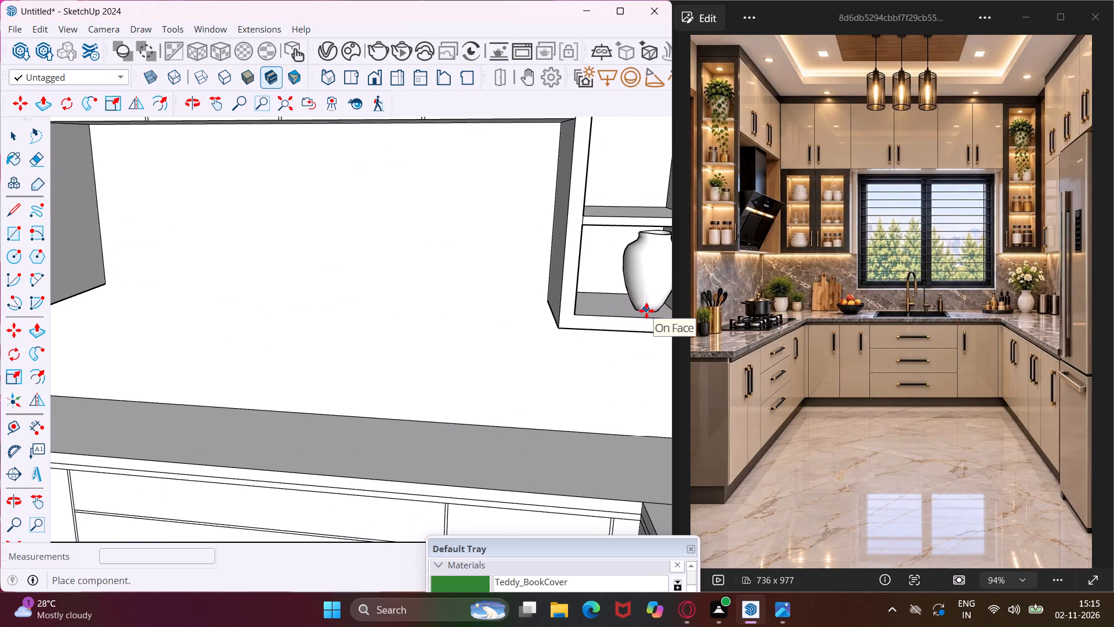
left_click(646, 311)
key("Escape")
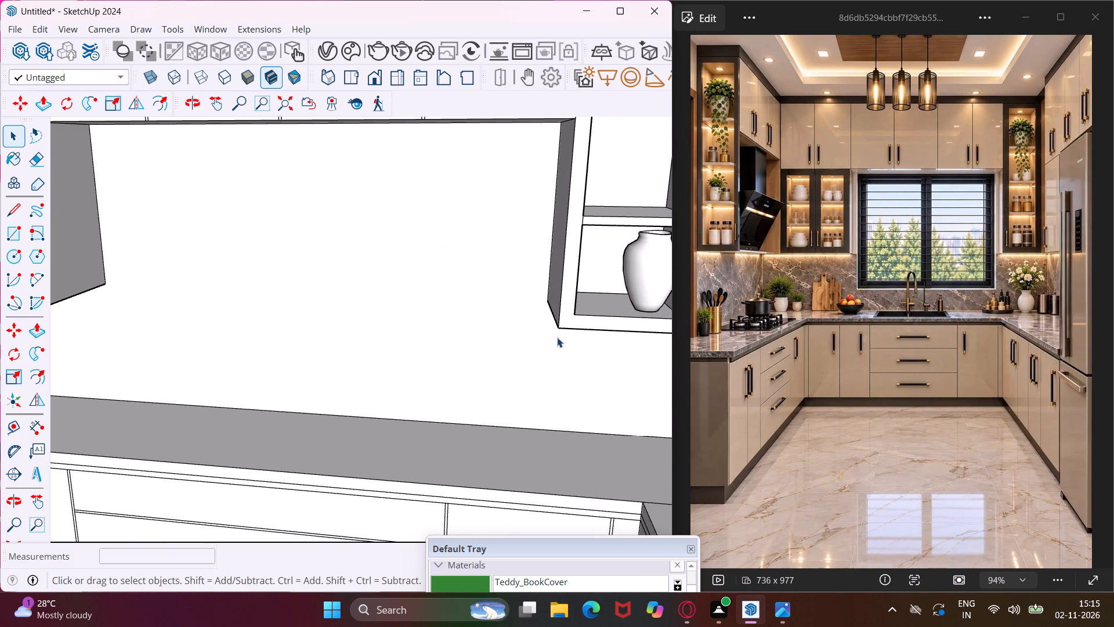
Import the trailing plant Peperomia 450 001 and place it in the top compartment of the left wall's tall open shelf unit.
left_click(355, 55)
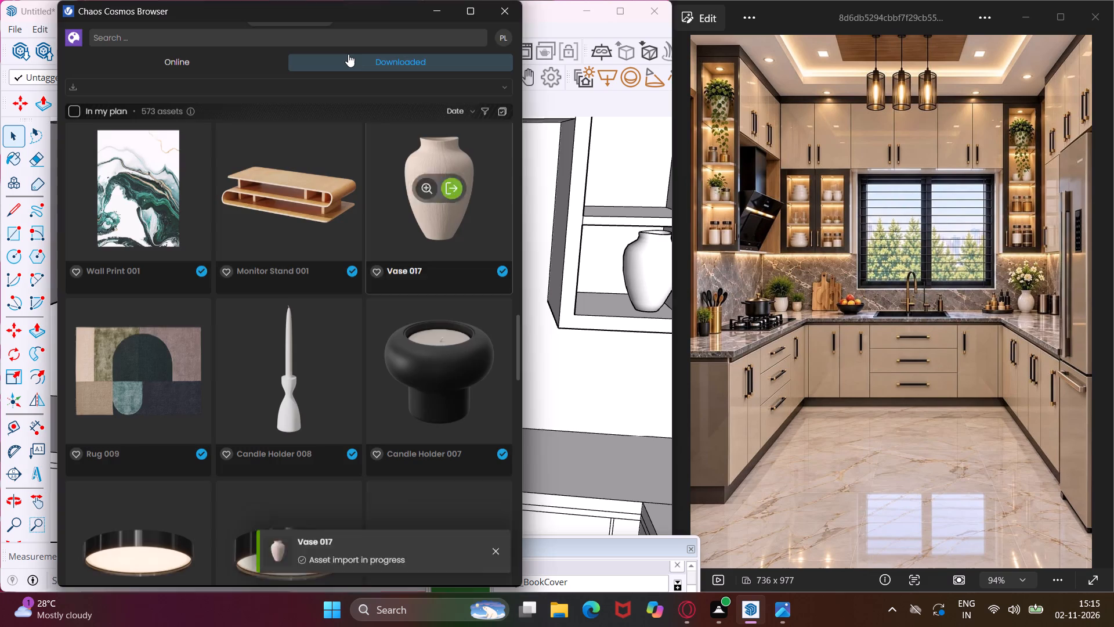
scroll(299, 360, "down", 3)
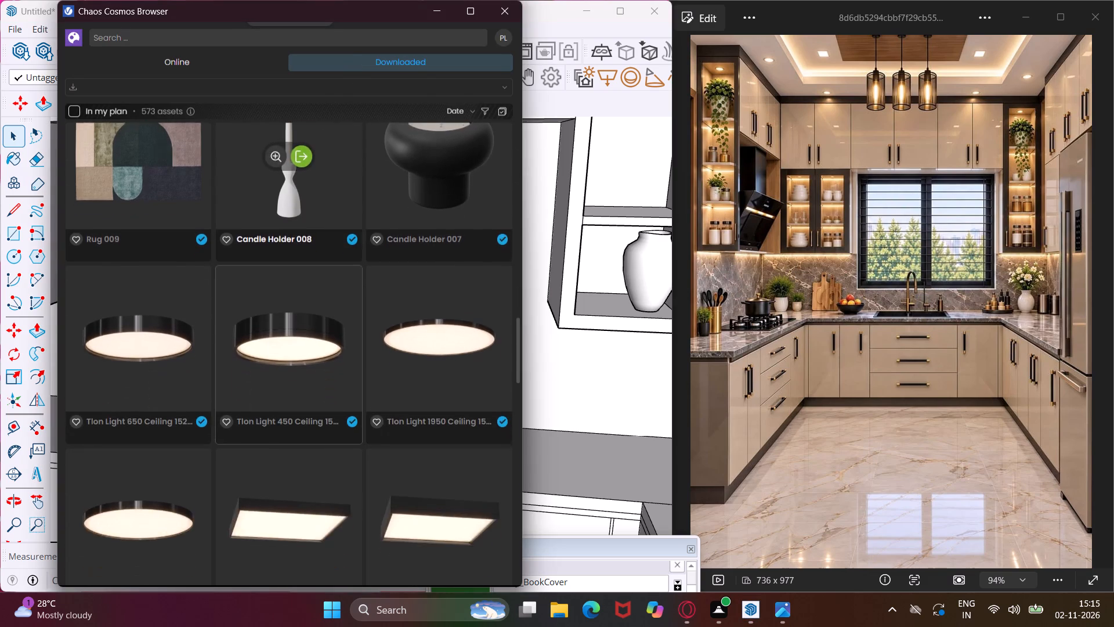
scroll(296, 354, "down", 8)
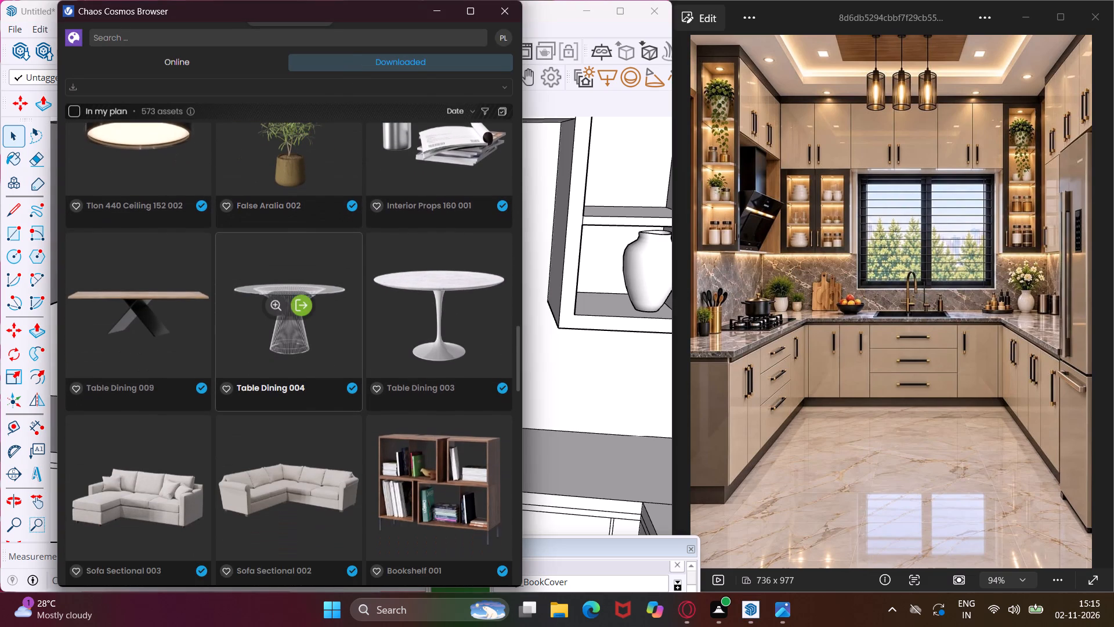
scroll(295, 351, "down", 6)
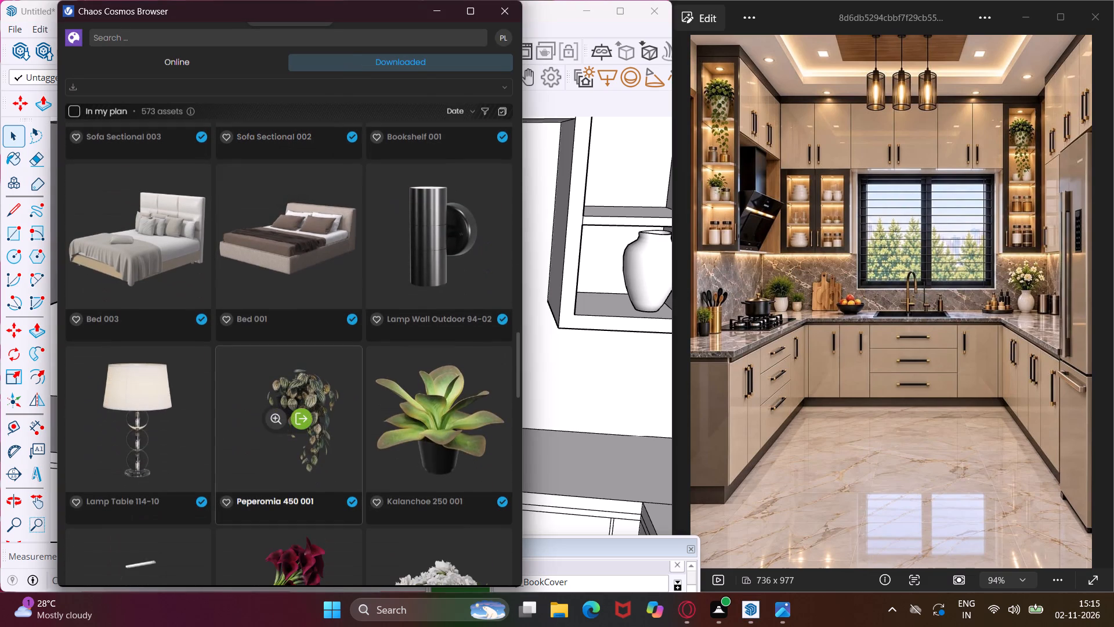
scroll(295, 351, "down", 2)
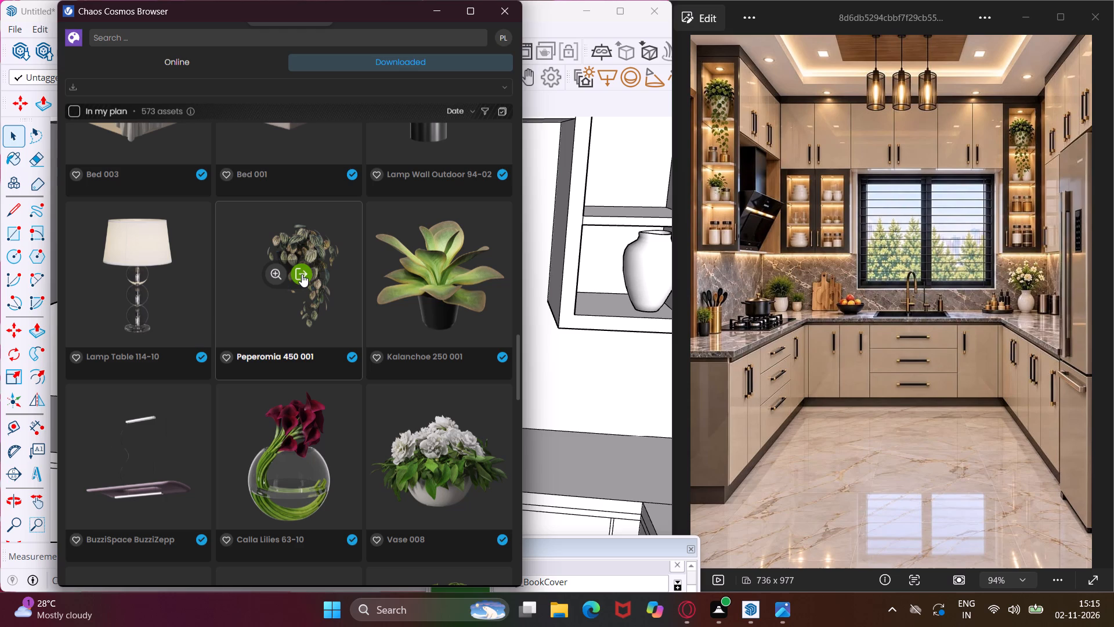
left_click(302, 274)
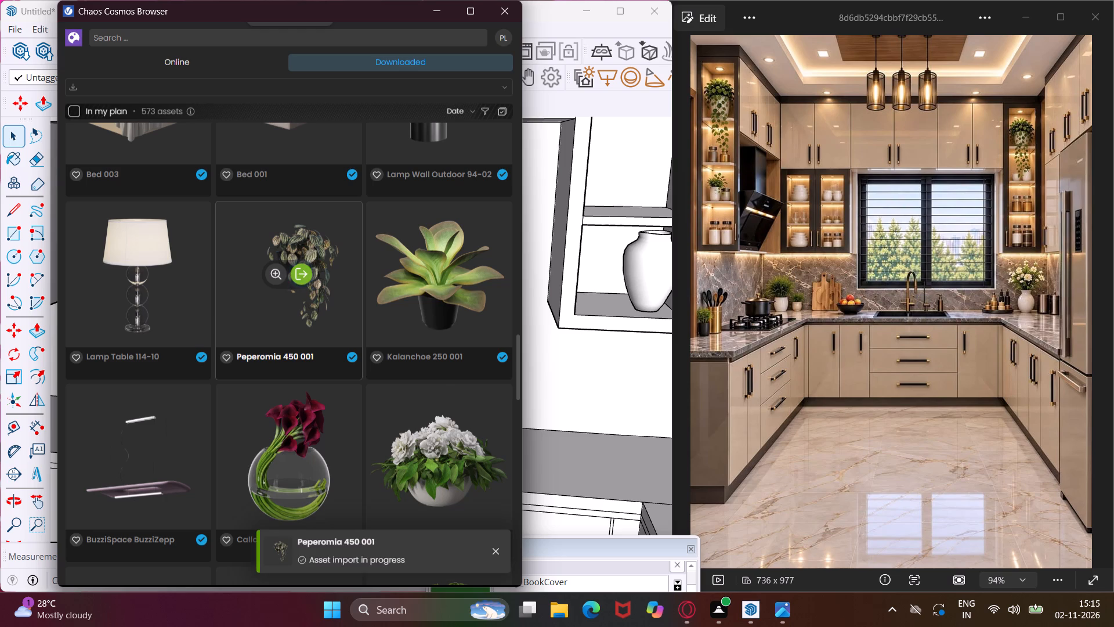
scroll(325, 297, "down", 14)
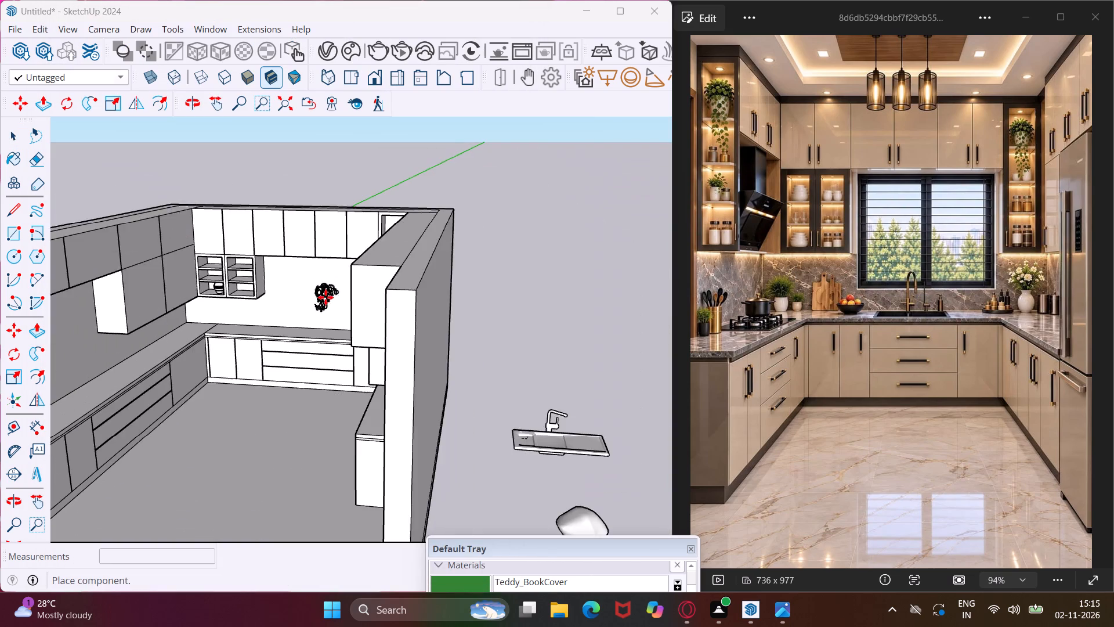
scroll(325, 297, "down", 5)
scroll(159, 293, "up", 4)
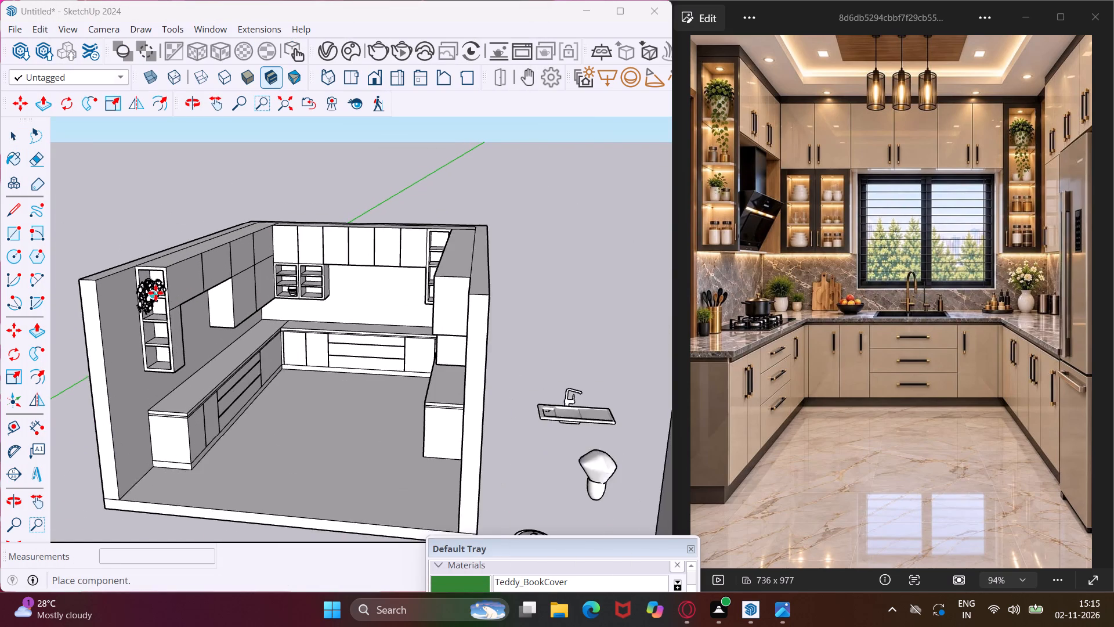
scroll(155, 293, "up", 16)
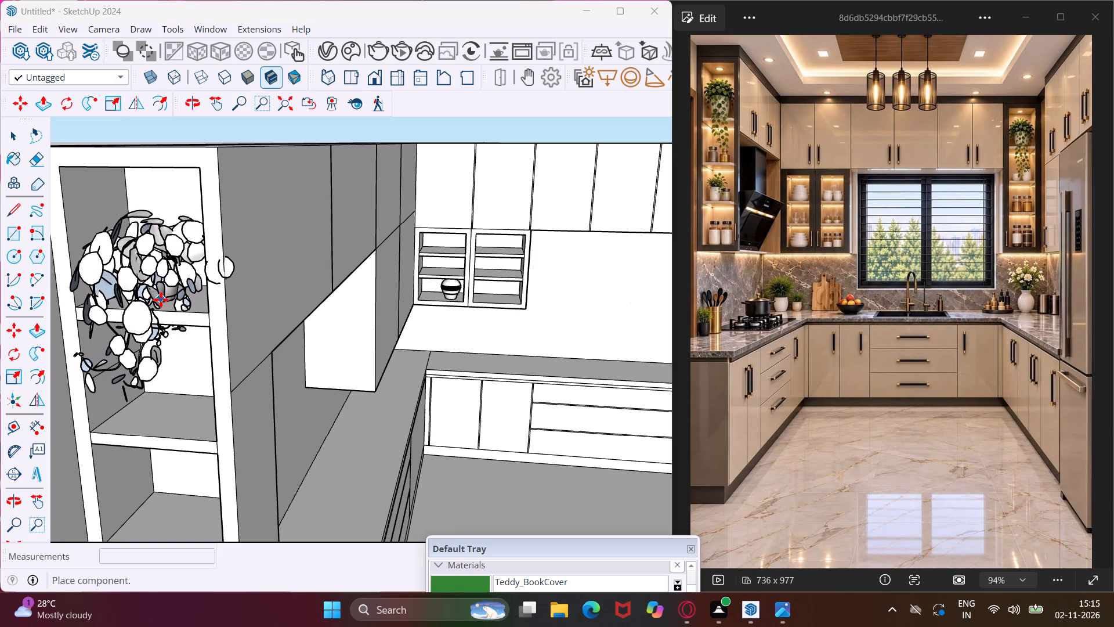
left_click(161, 299)
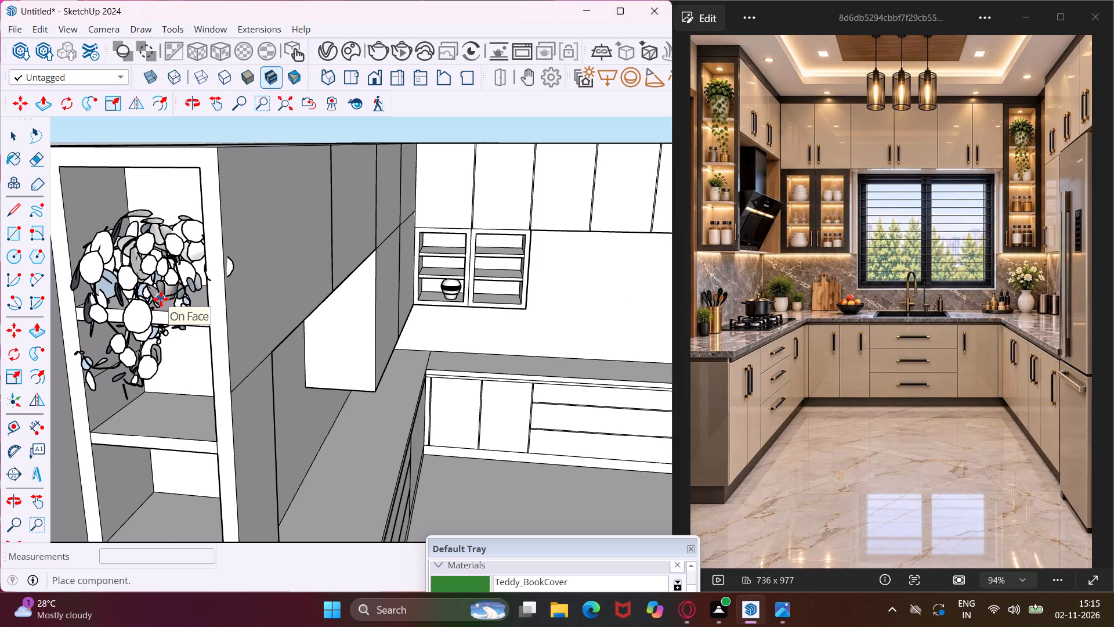
key("Escape")
Import the white-flower Vase 008 and place it on the countertop's back right corner, below the tall shelf unit.
scroll(272, 320, "down", 2)
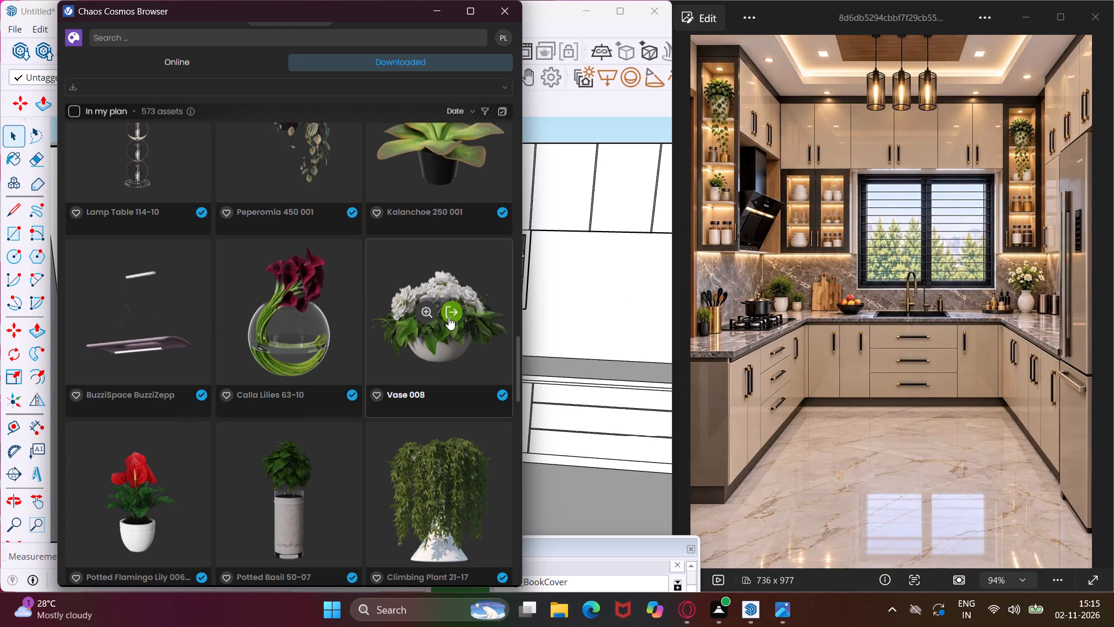
left_click(446, 307)
scroll(172, 382, "down", 3)
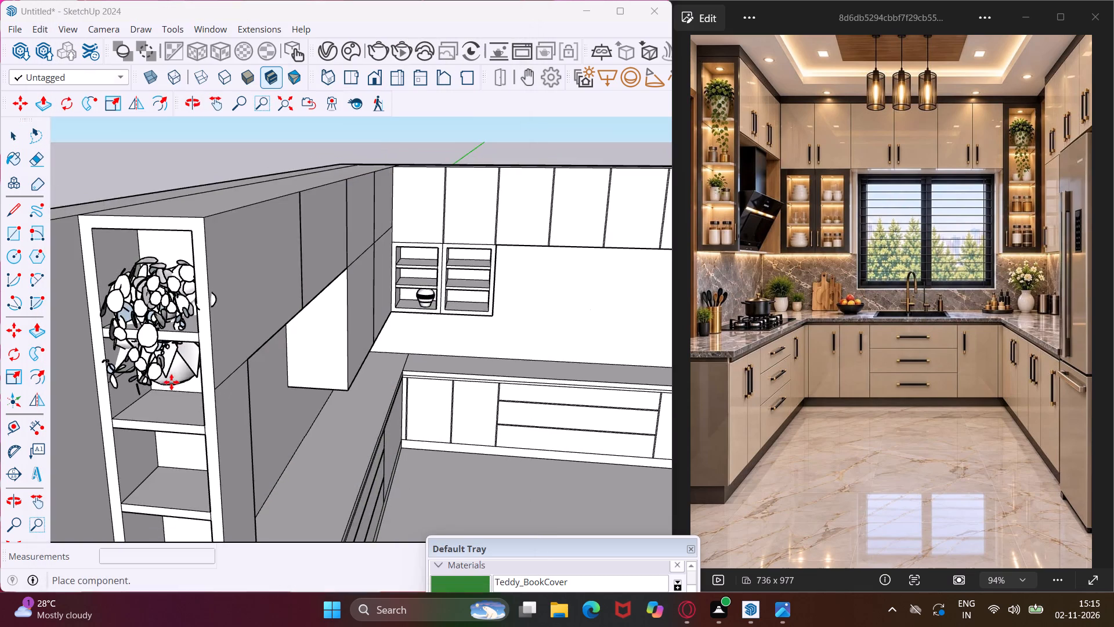
scroll(169, 382, "down", 5)
middle_click_drag(167, 384, 220, 397)
scroll(541, 348, "up", 4)
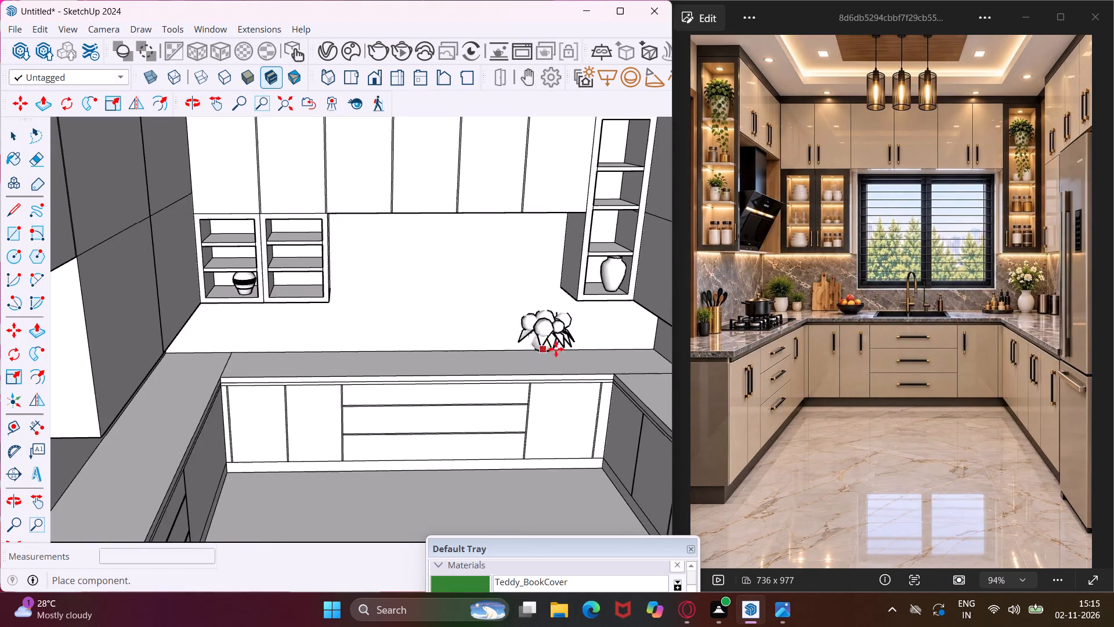
scroll(595, 341, "up", 3)
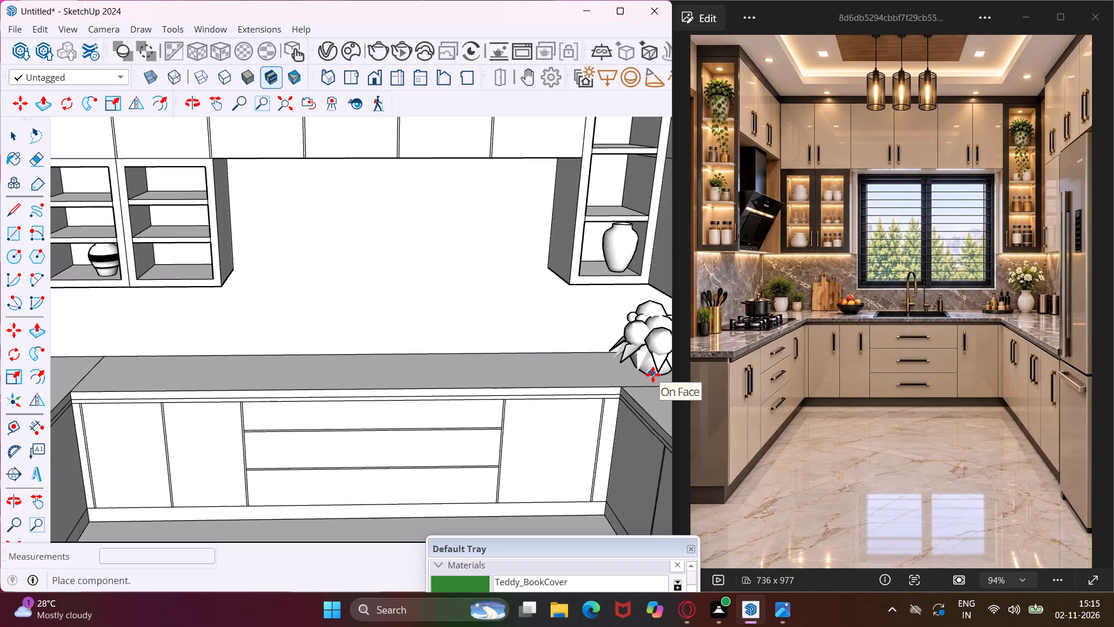
left_click(653, 379)
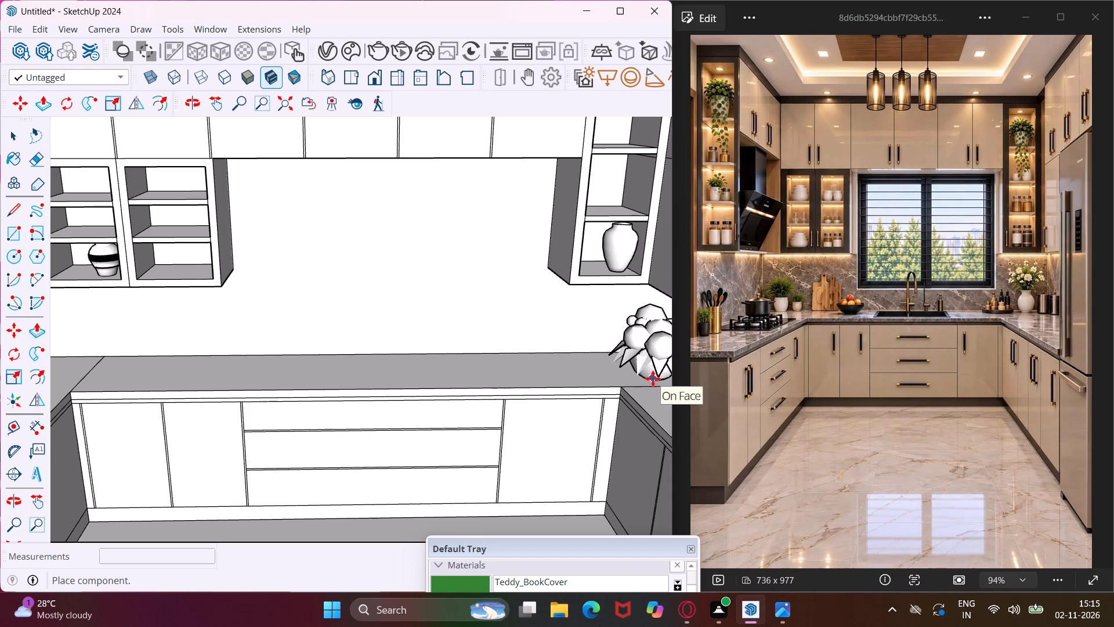
key("Escape")
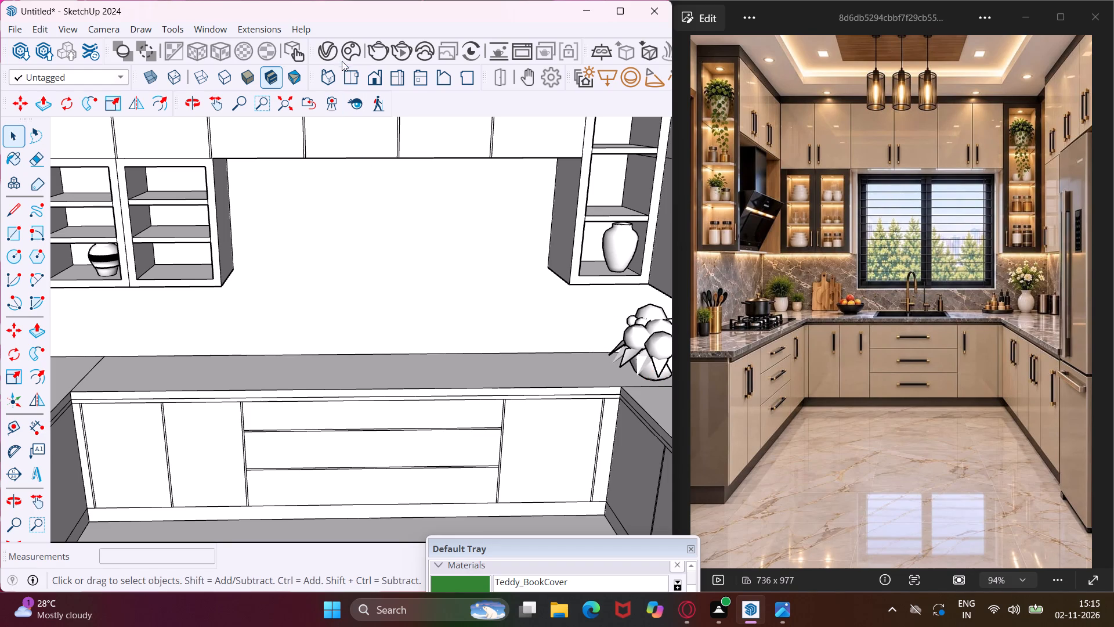
Import Potted Plant 50-23 from the downloaded models and place it on the countertop's back left corner.
left_click(344, 52)
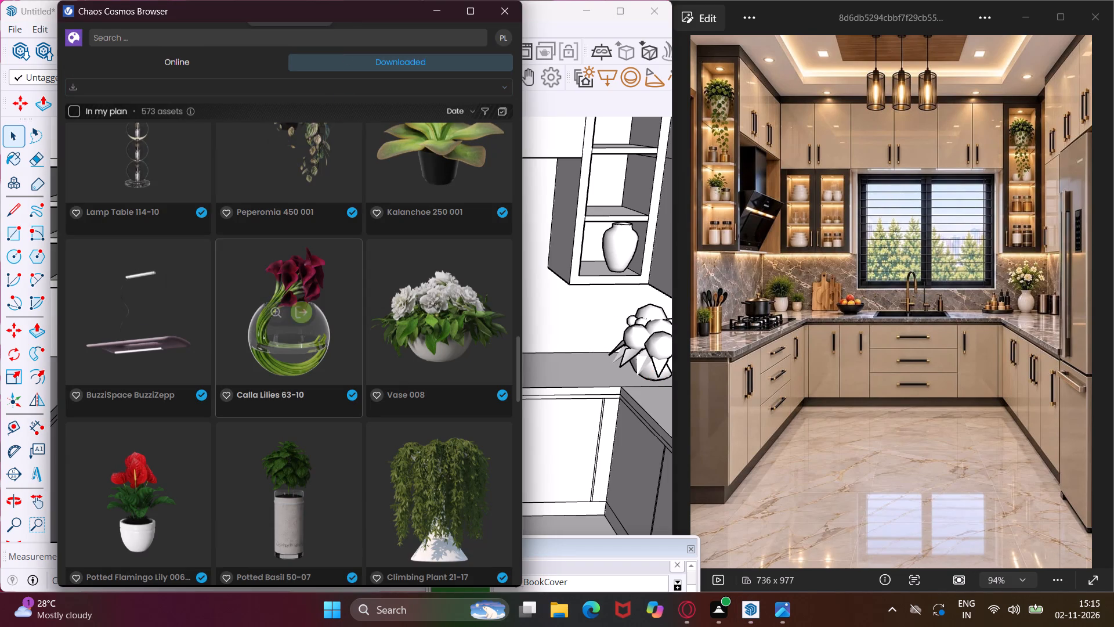
scroll(212, 325, "down", 7)
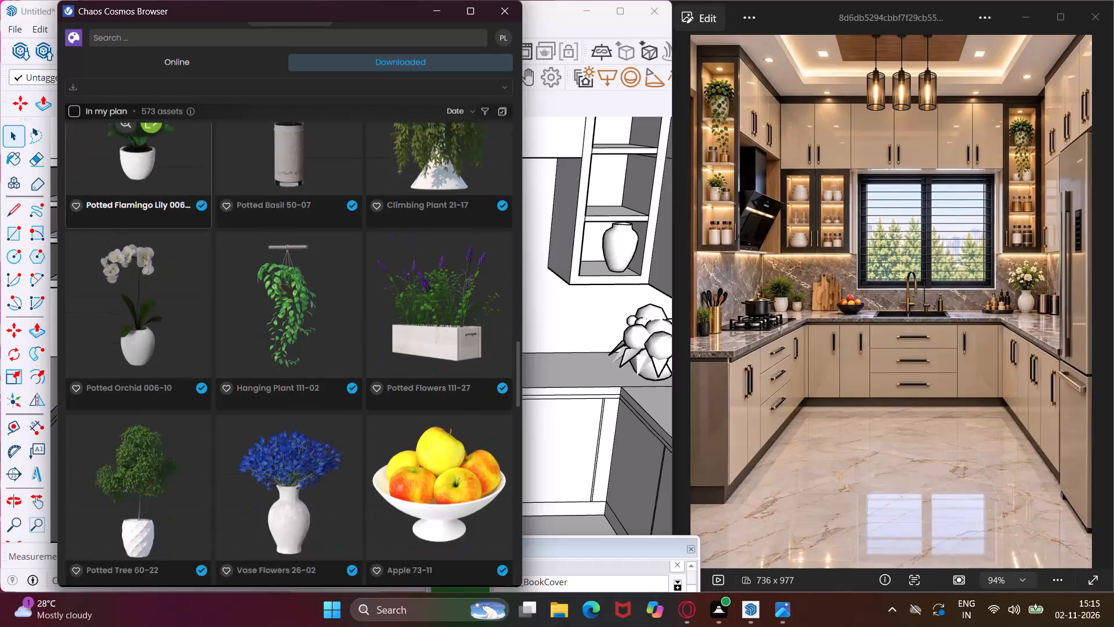
scroll(205, 327, "down", 5)
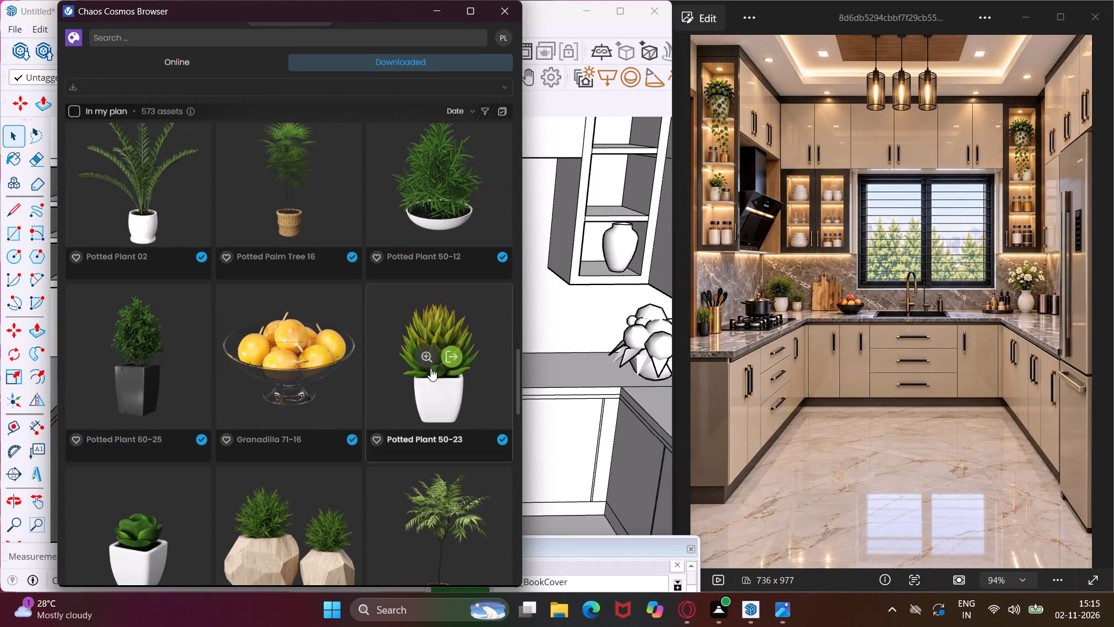
left_click(450, 351)
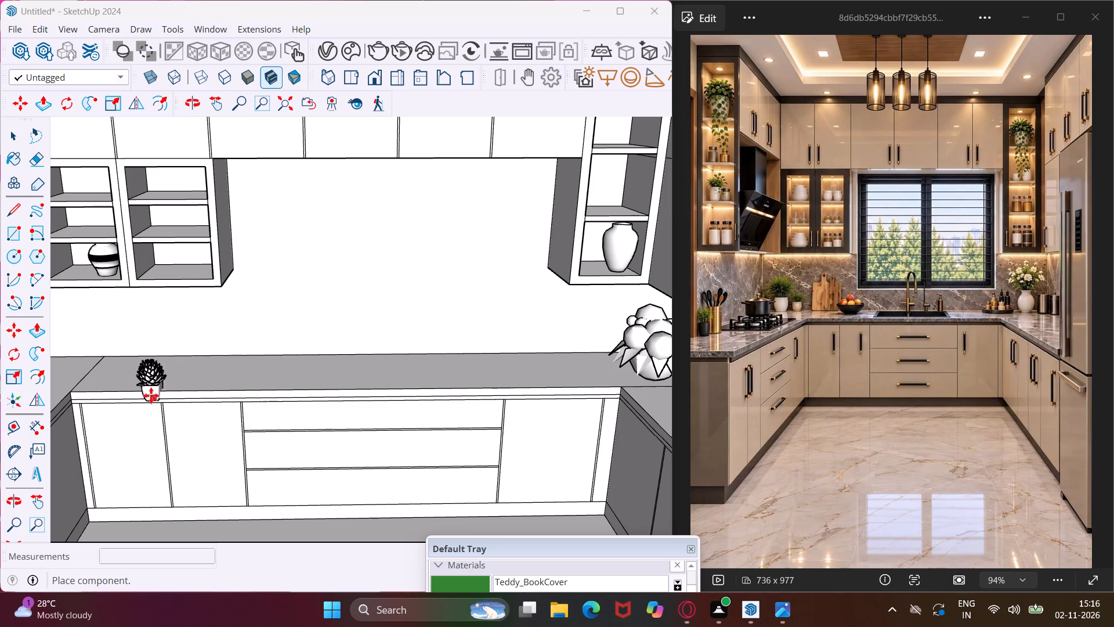
scroll(105, 380, "down", 3)
middle_click_drag(92, 372, 131, 373)
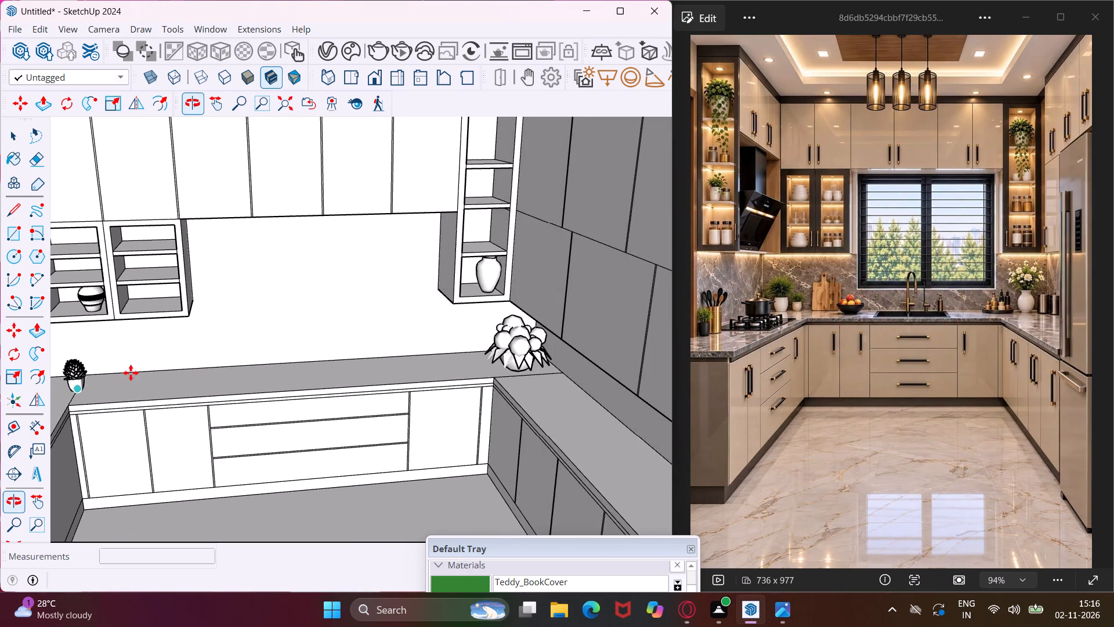
scroll(131, 372, "down", 3)
scroll(68, 386, "up", 3)
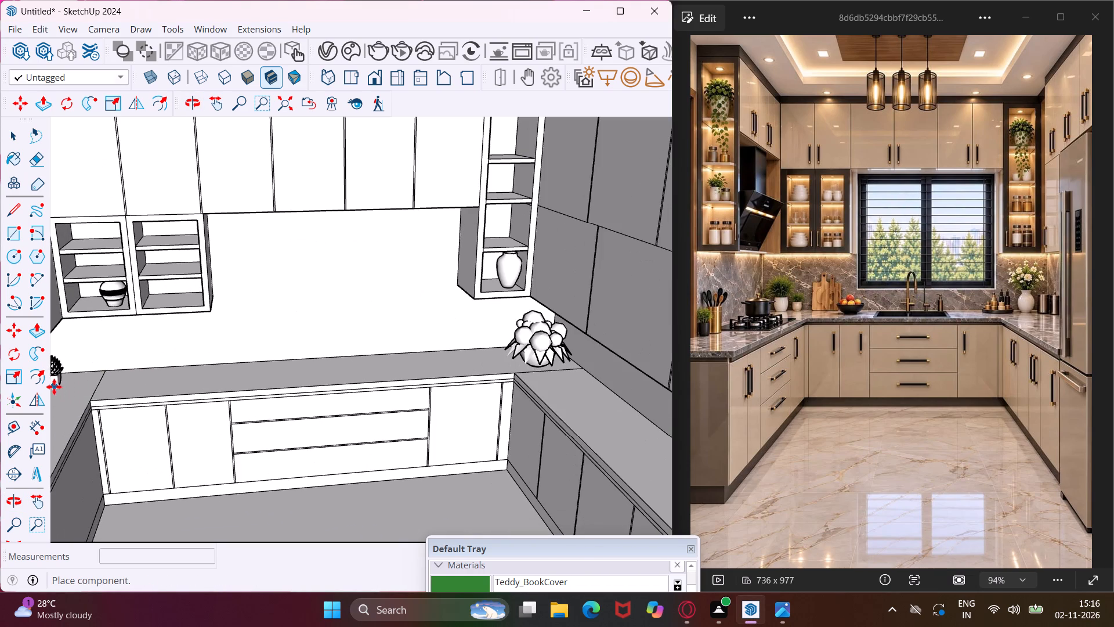
scroll(54, 387, "down", 4)
left_click(54, 387)
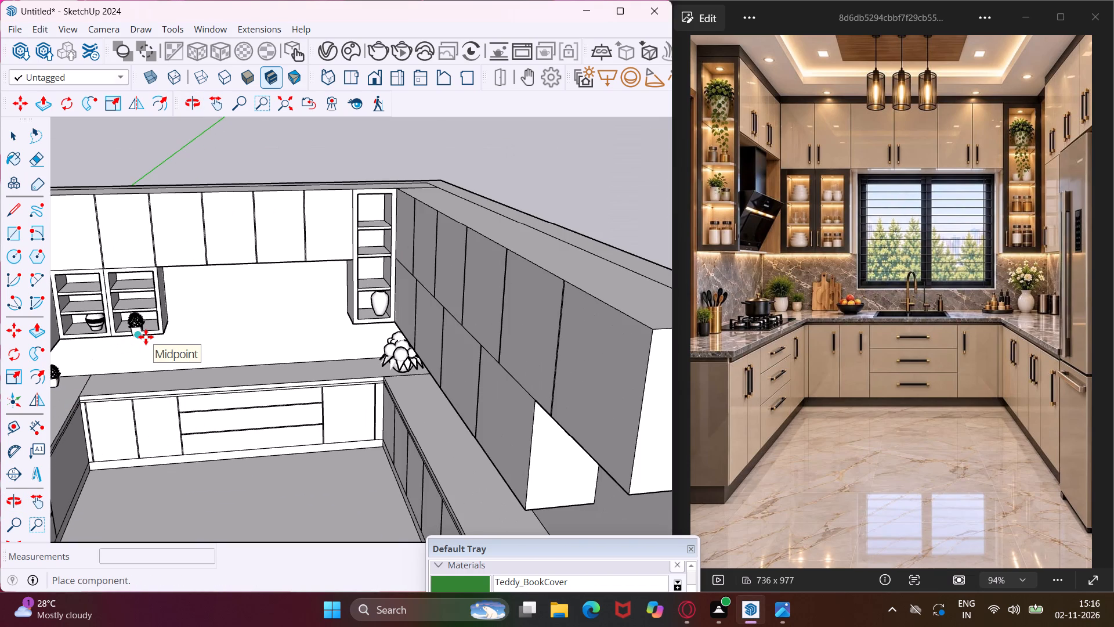
Place another Potted Plant 50-23 in the third compartment from the top of the left wall's tall open shelf unit.
scroll(274, 289, "down", 6)
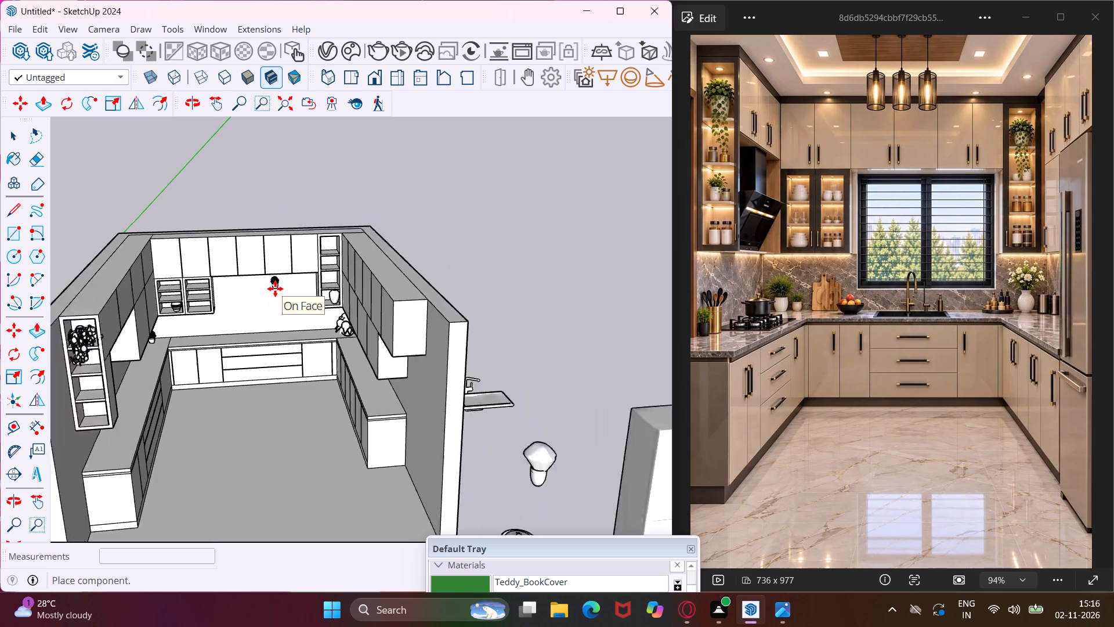
scroll(275, 289, "down", 2)
scroll(132, 370, "up", 7)
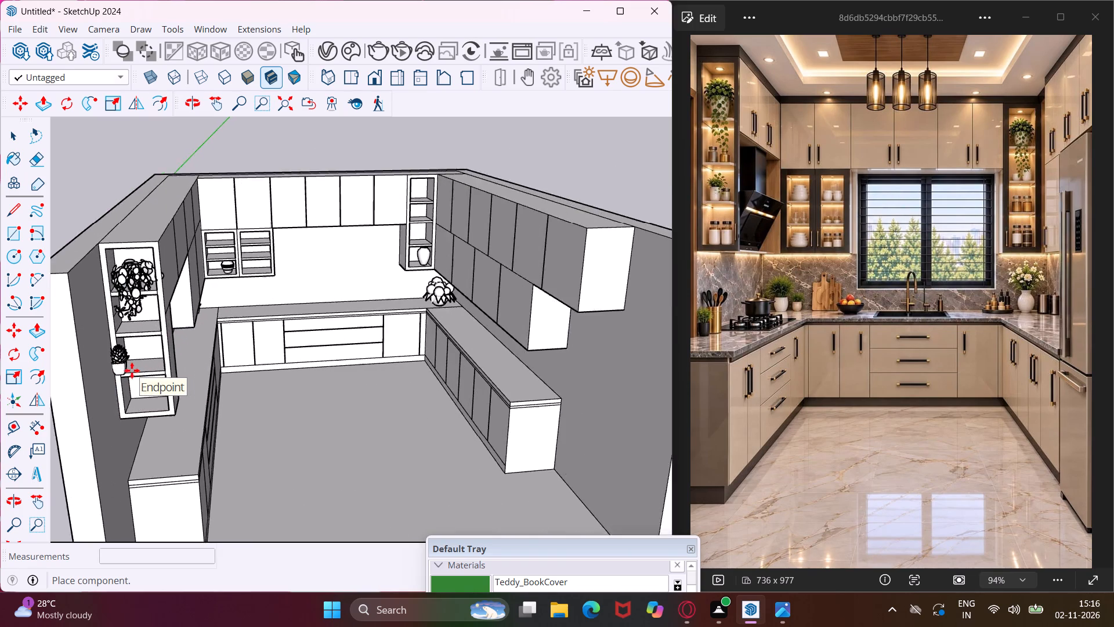
scroll(132, 370, "up", 6)
left_click(136, 365)
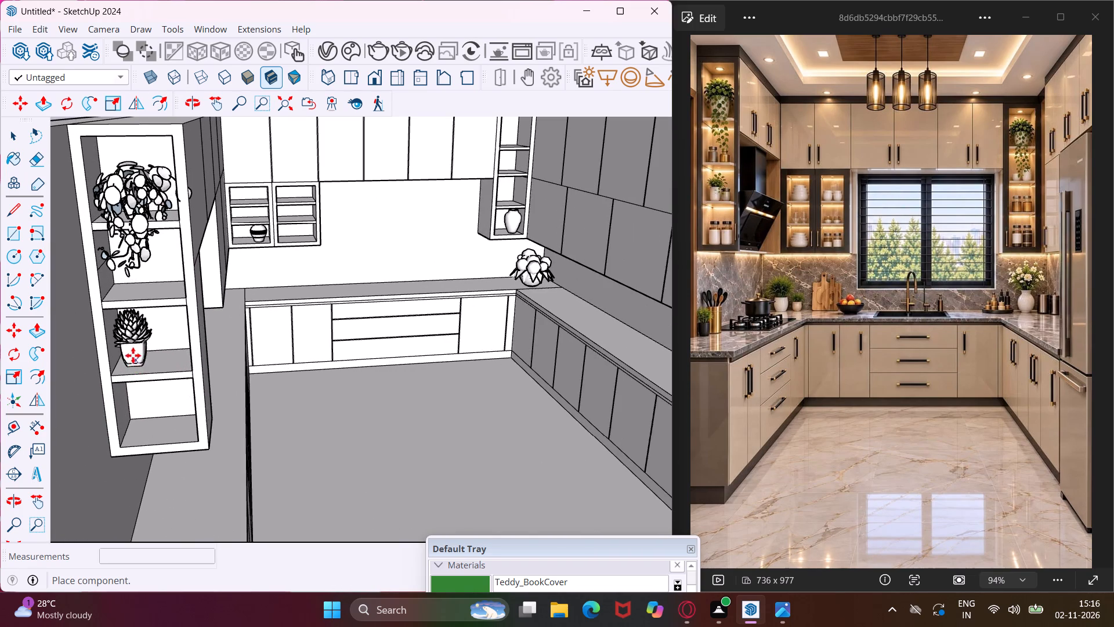
Place another Potted Plant 50-23 on the left countertop's front end, below the tall open shelf unit.
scroll(132, 355, "down", 5)
scroll(149, 464, "up", 4)
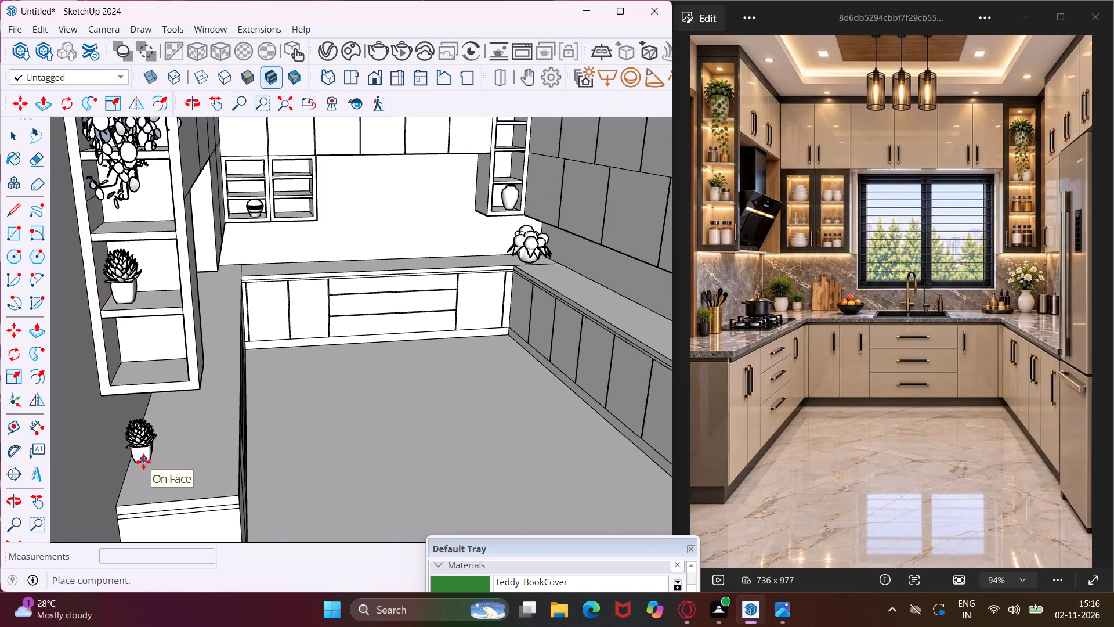
left_click(143, 462)
Place another Potted Plant 50-23 in the bottom-right compartment of the back wall's small double shelf cabinet.
scroll(154, 434, "down", 4)
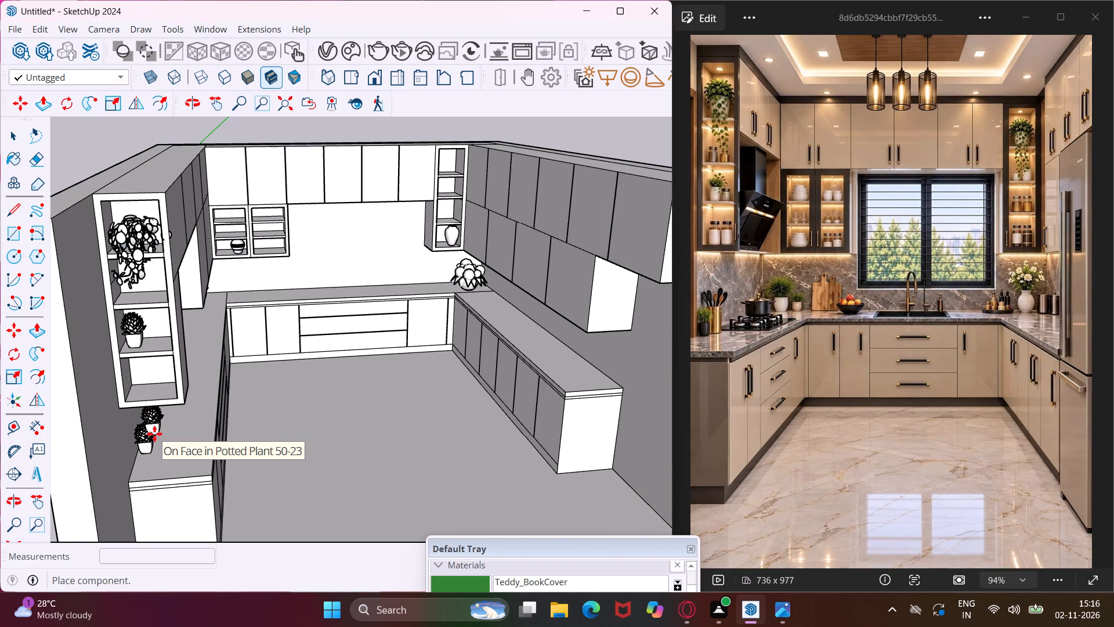
scroll(154, 434, "down", 2)
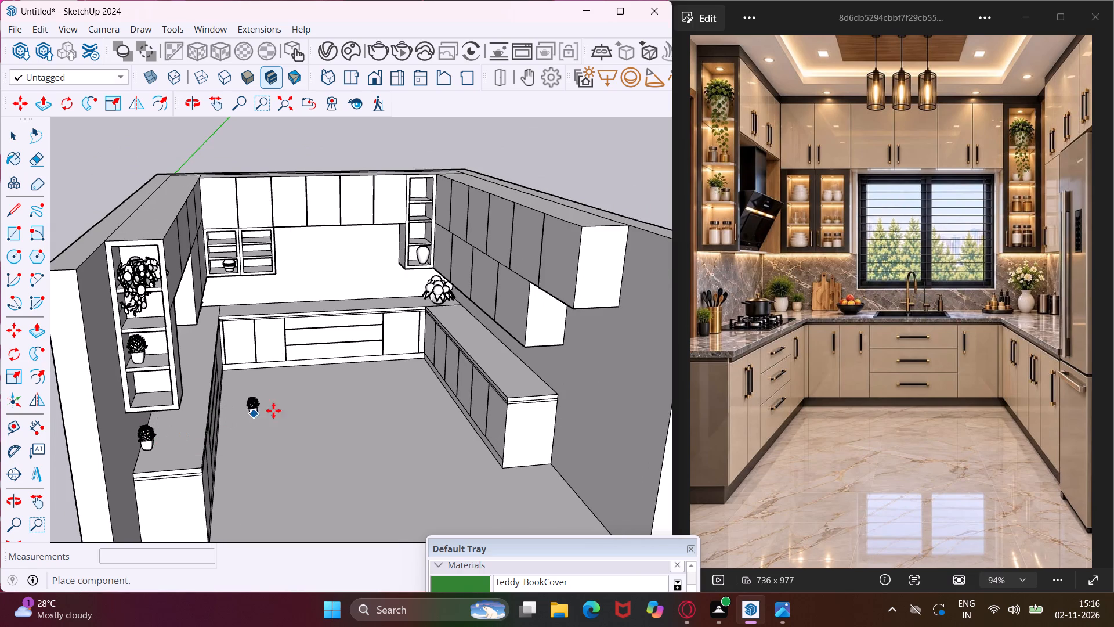
scroll(251, 273, "up", 6)
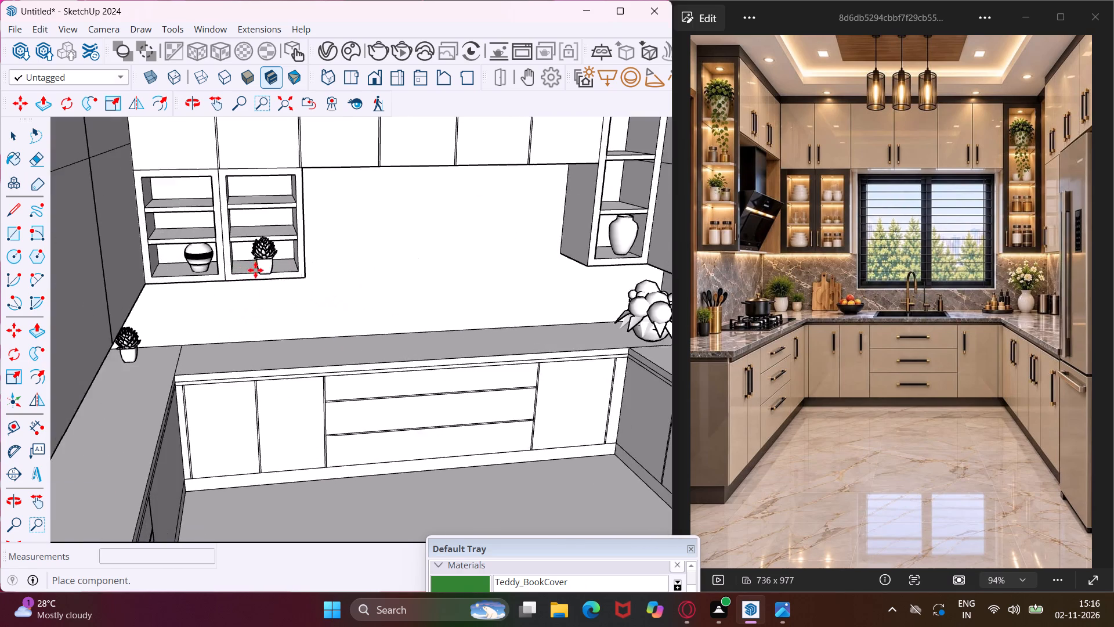
scroll(255, 270, "up", 12)
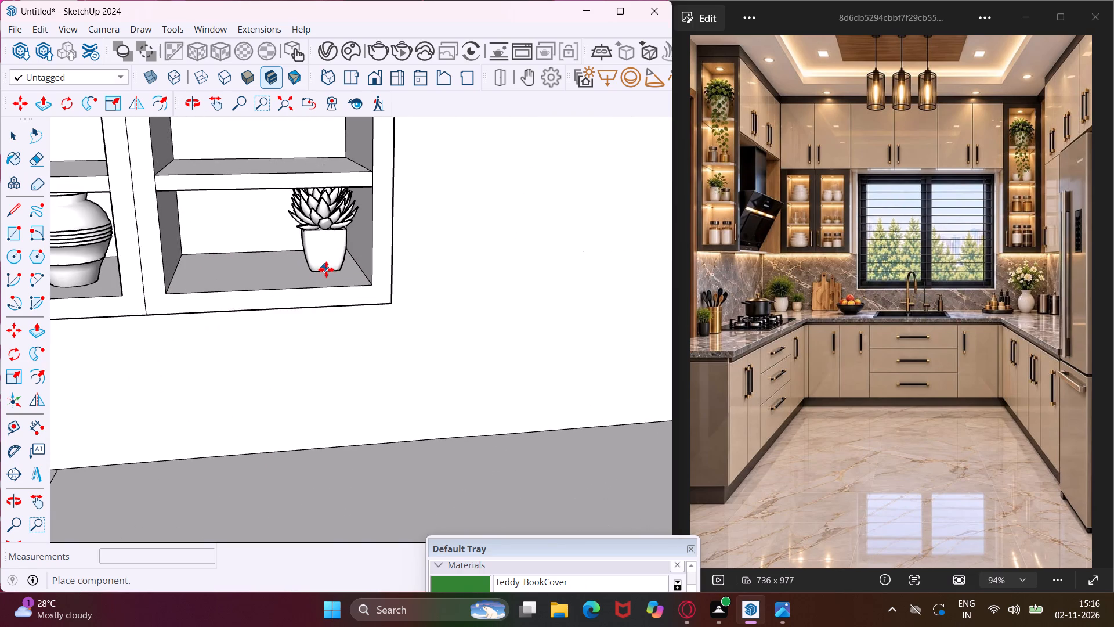
left_click(322, 271)
Place a last Potted Plant 50-23 on the back countertop, just left of the white-flower vase, and end the placement.
scroll(305, 283, "down", 7)
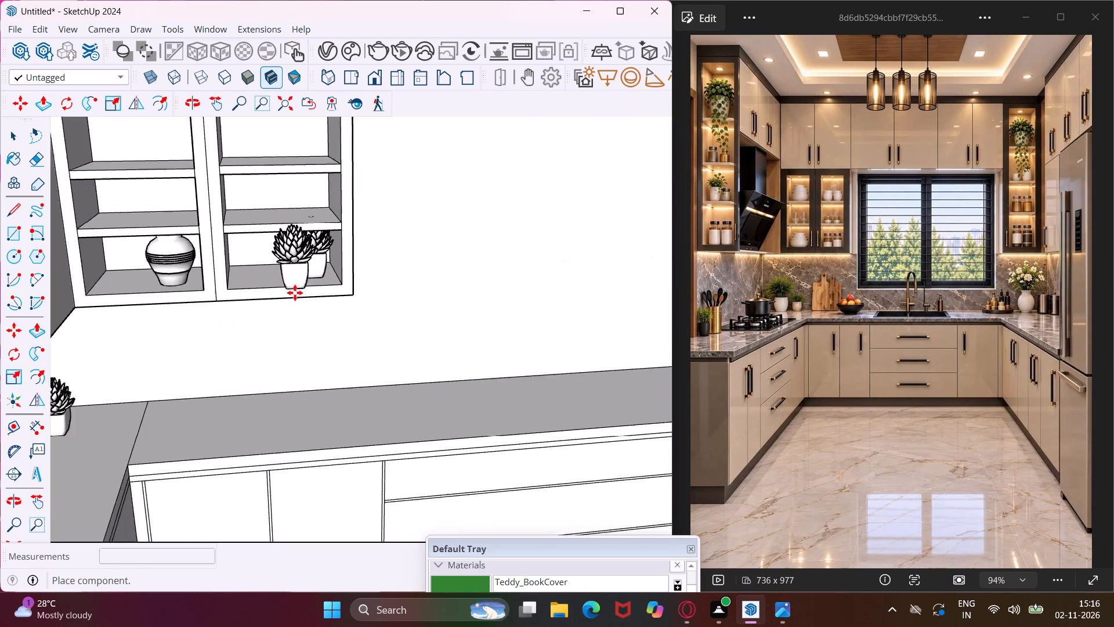
scroll(295, 293, "down", 3)
scroll(254, 323, "down", 4)
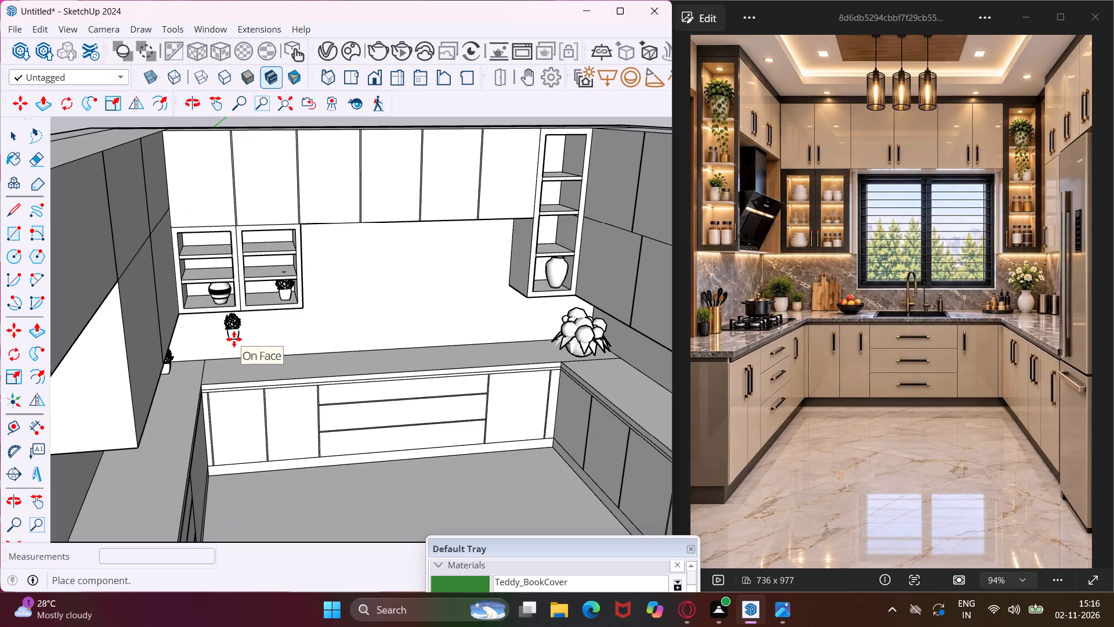
scroll(555, 347, "up", 7)
left_click(534, 354)
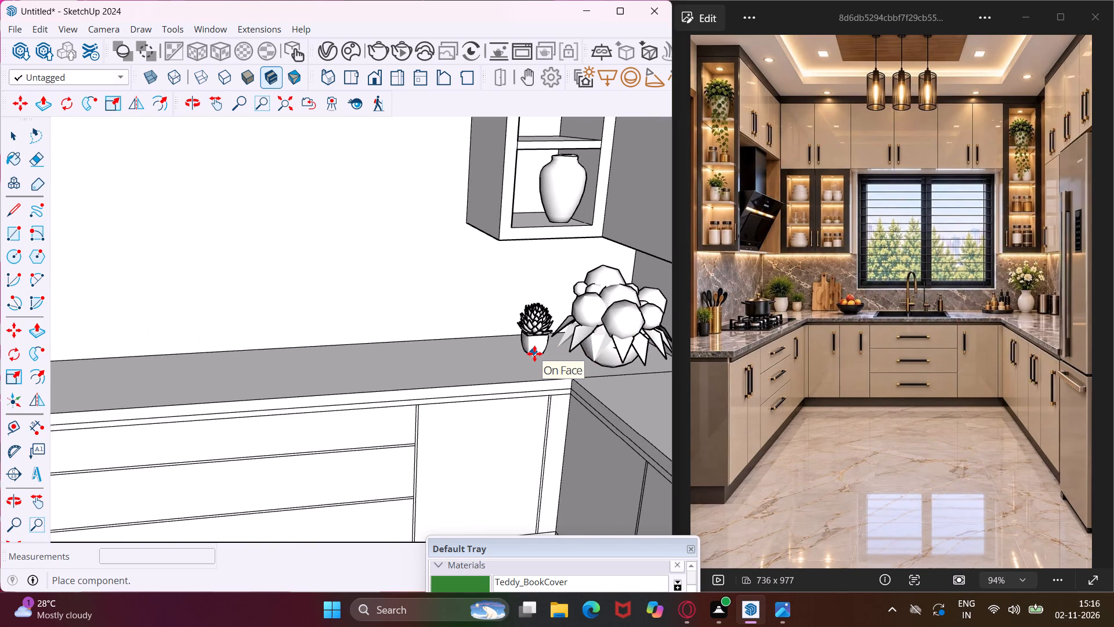
key("Escape")
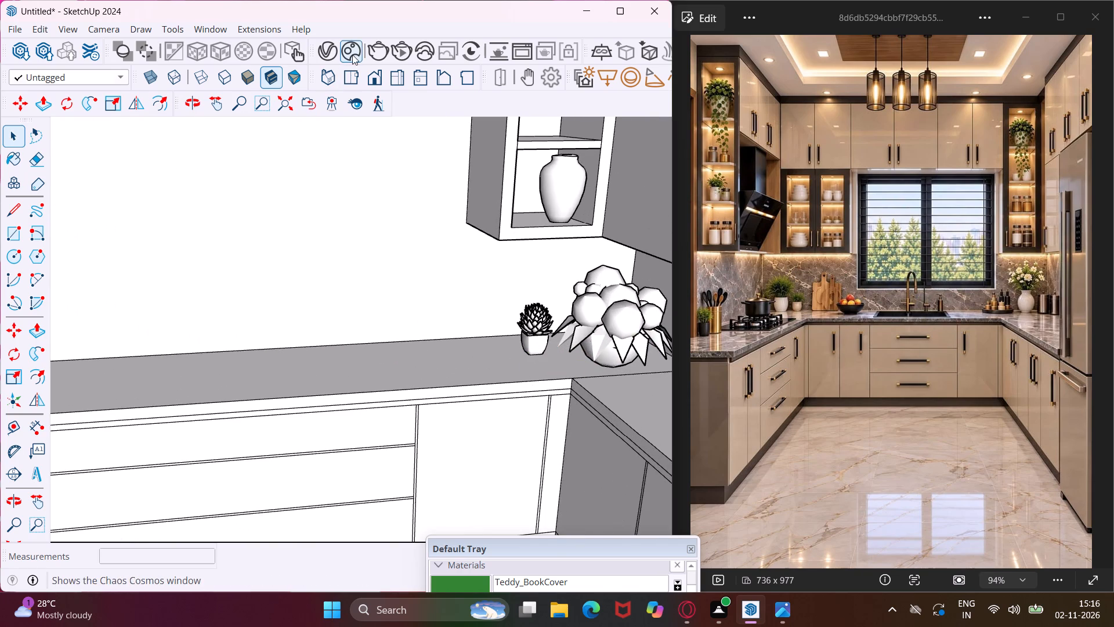
Import Potted Plant 50-24 and place it on the countertop's back left corner, beside the Potted Plant 50-23 there.
left_click(353, 51)
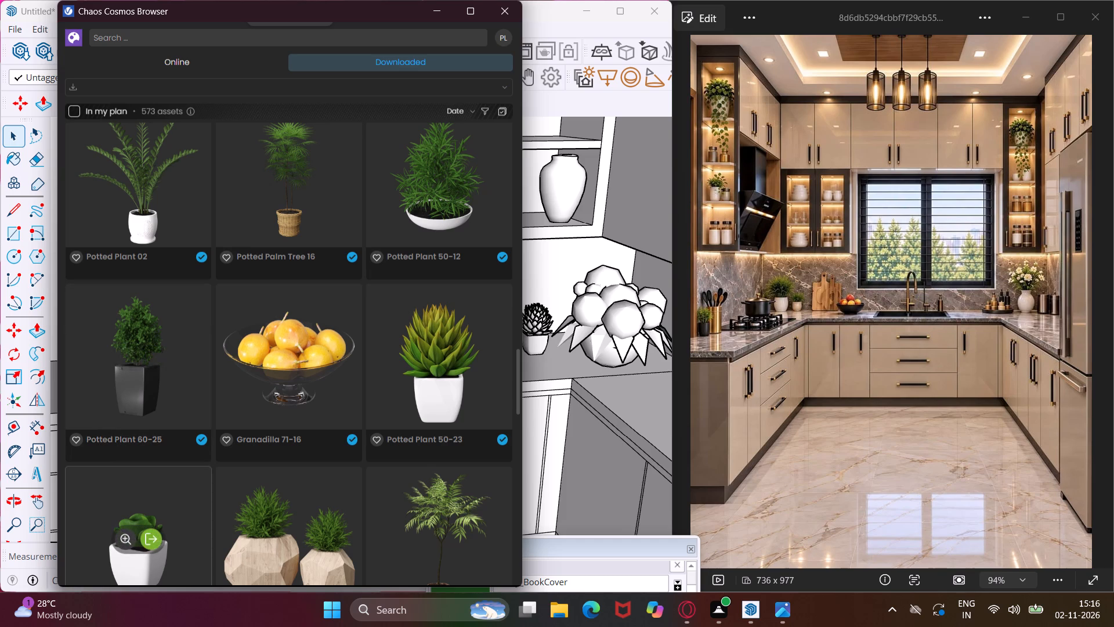
left_click(151, 540)
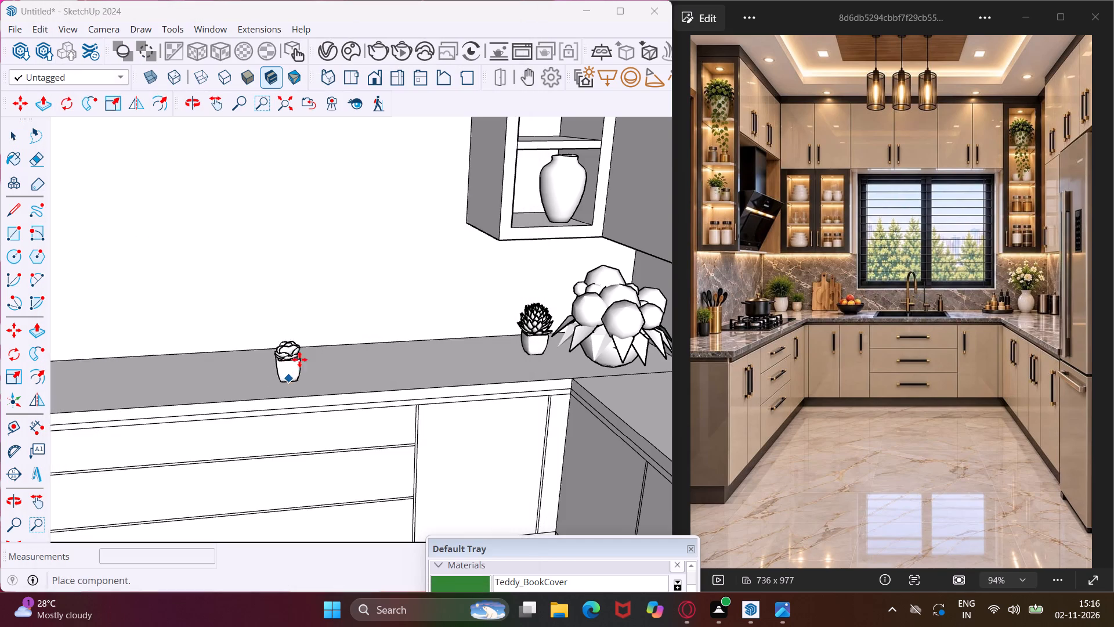
scroll(313, 332, "down", 16)
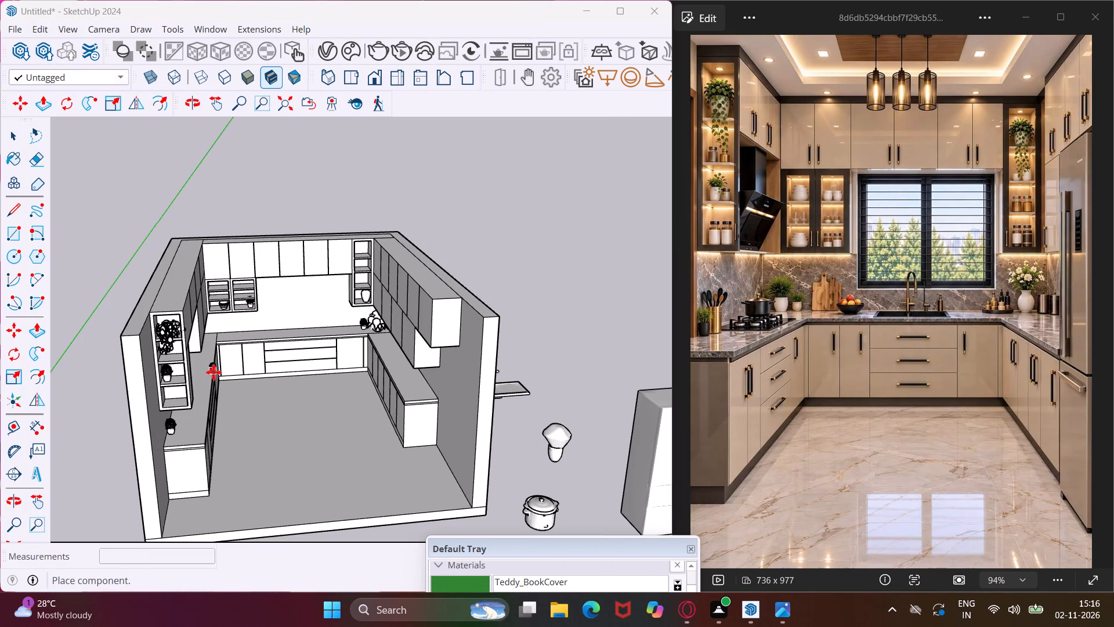
scroll(217, 366, "up", 5)
middle_click_drag(217, 366, 201, 358)
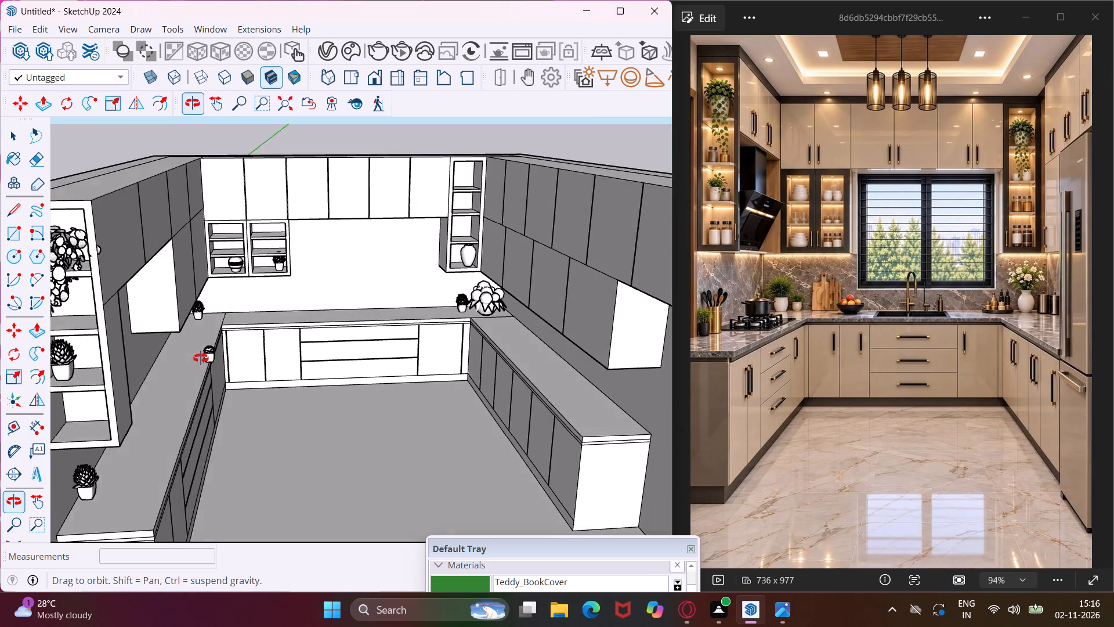
middle_click_drag(201, 358, 193, 344)
scroll(201, 329, "up", 7)
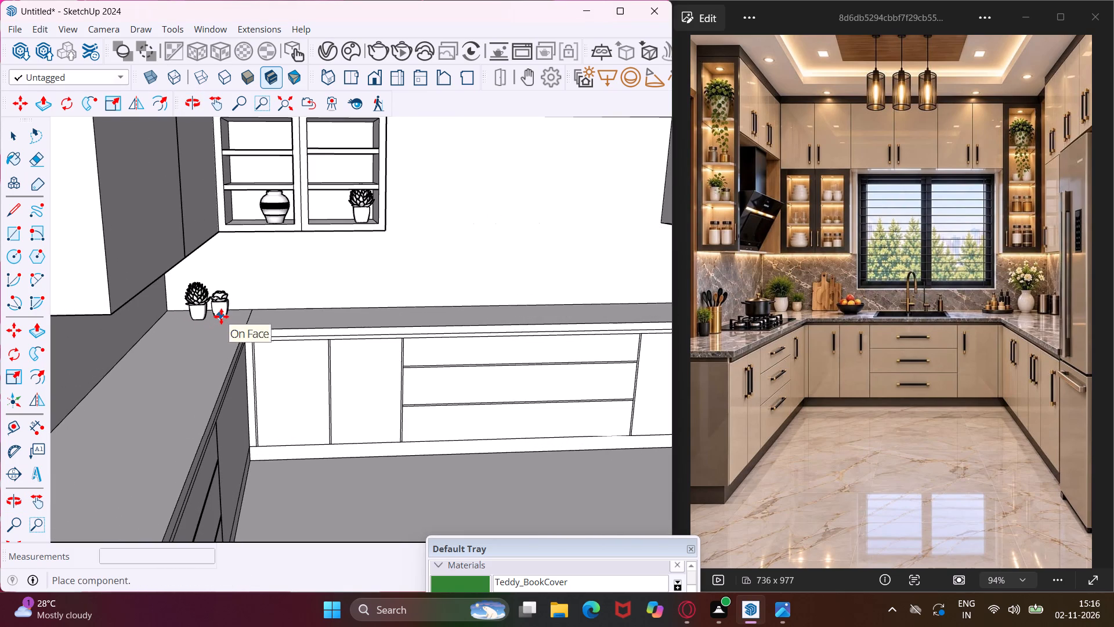
left_click(225, 315)
Place another Potted Plant 50-24 beside the vase in the bottom compartment of the back wall's tall open shelf unit.
scroll(214, 329, "down", 5)
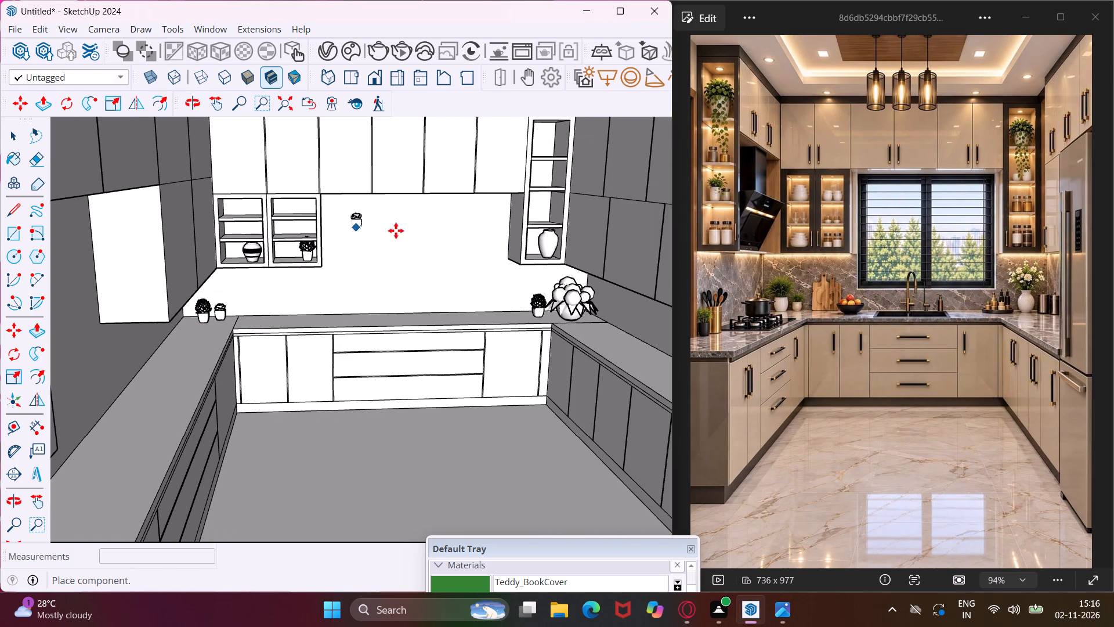
scroll(549, 248, "up", 3)
middle_click_drag(536, 217, 522, 269)
scroll(534, 235, "up", 5)
left_click(531, 261)
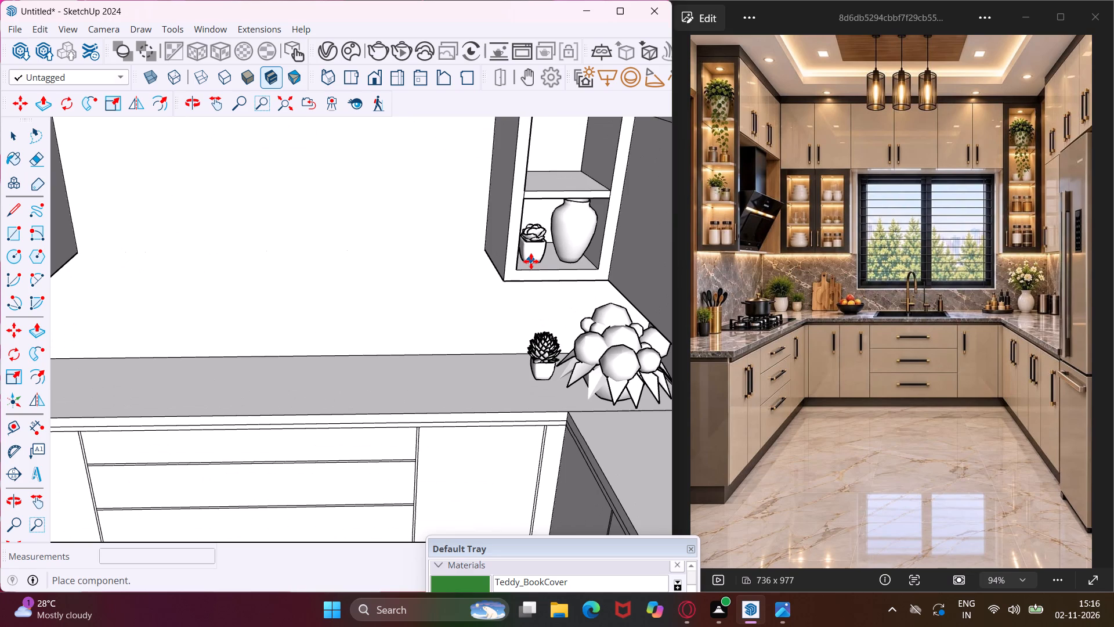
key("Escape")
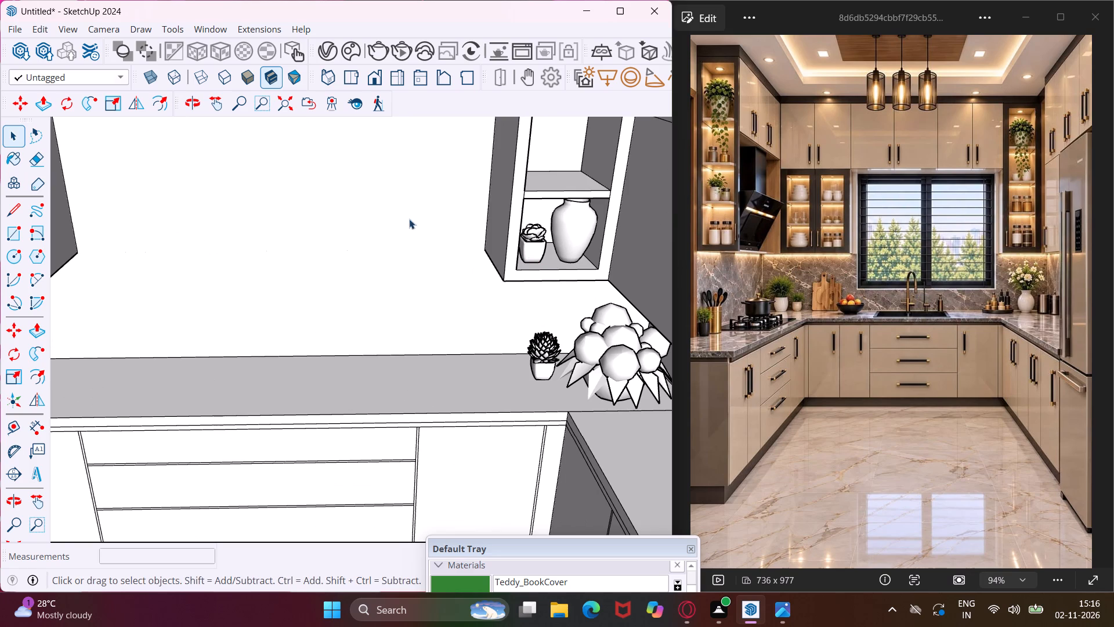
Import the fruit bowl Granadilla 71-16 and place it near the left end of the back countertop.
left_click(343, 47)
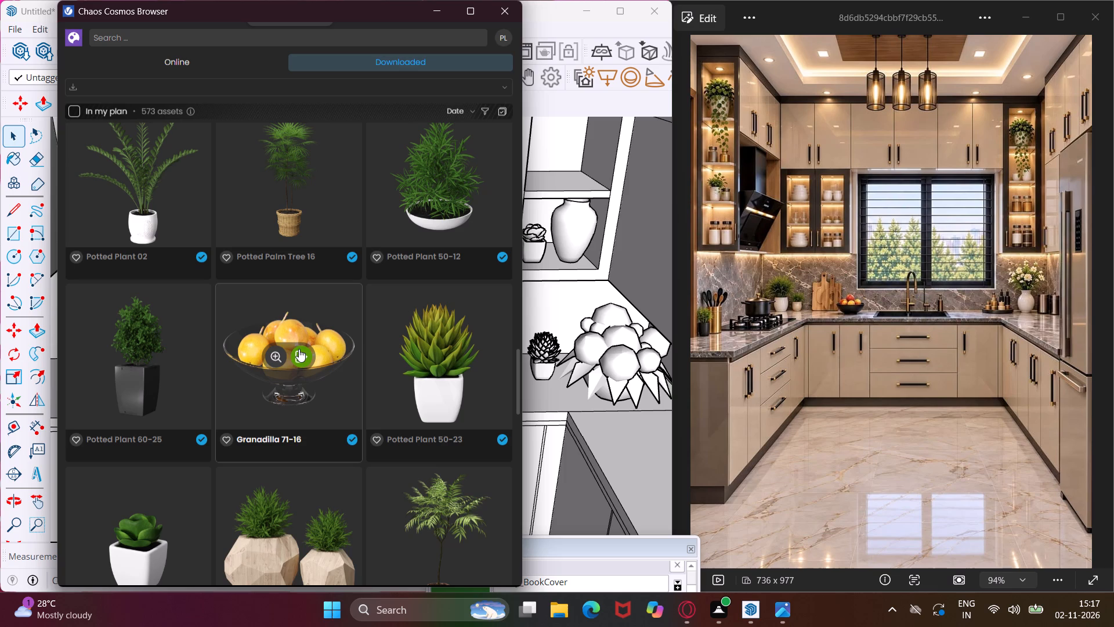
left_click(299, 349)
scroll(412, 400, "down", 7)
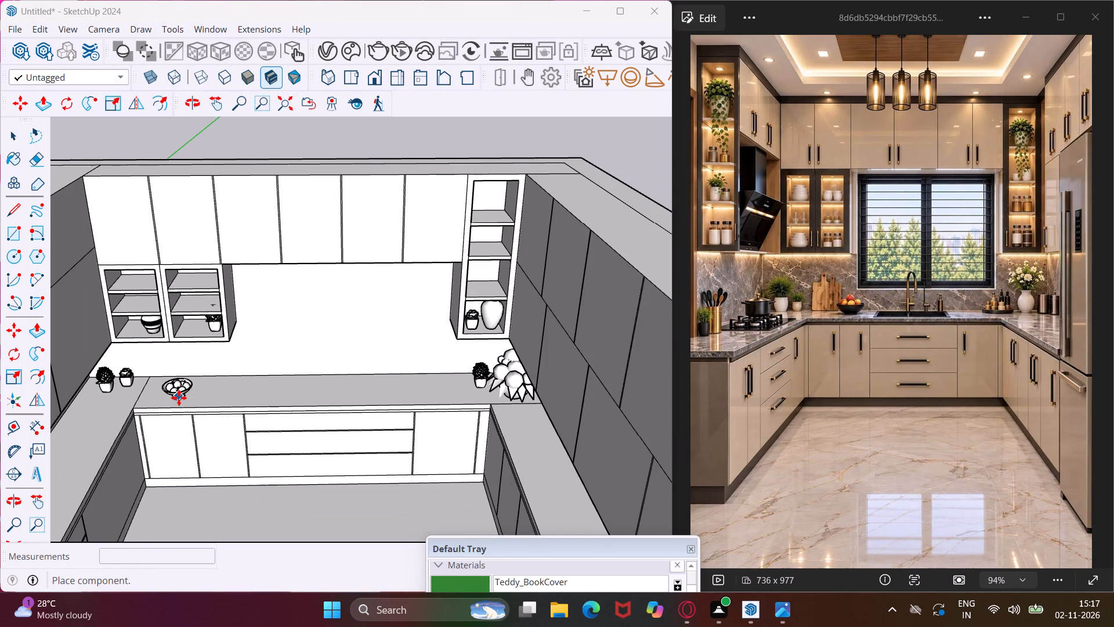
left_click(179, 398)
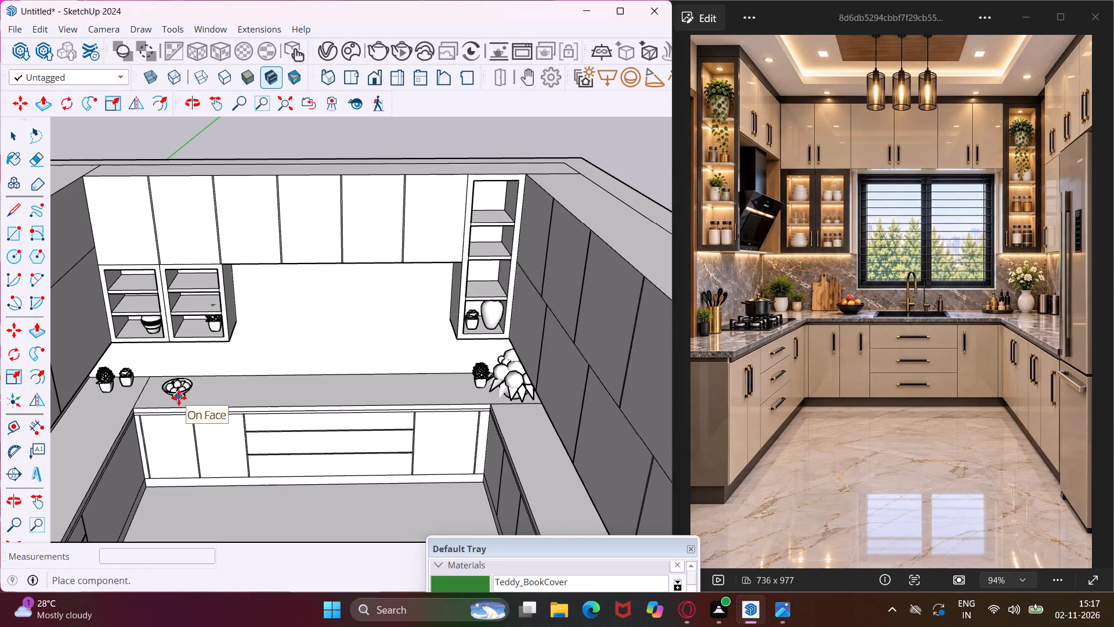
key("Escape")
Browse the downloaded Chaos Cosmos assets for more vases, plants and kitchen accessories that suit the open shelves.
scroll(212, 422, "down", 3)
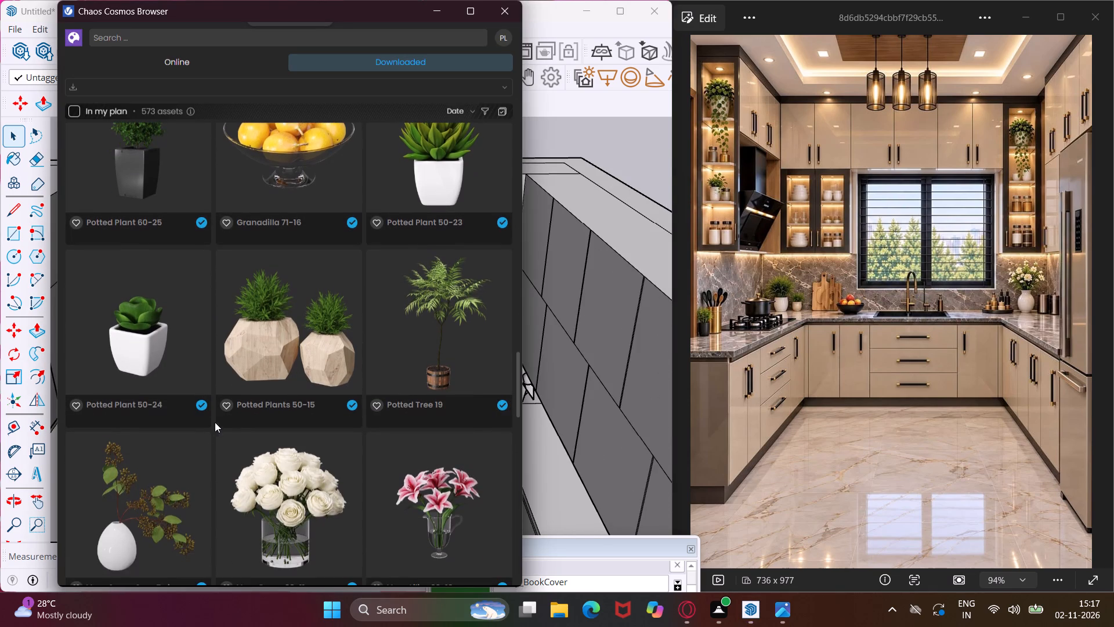
scroll(216, 421, "down", 5)
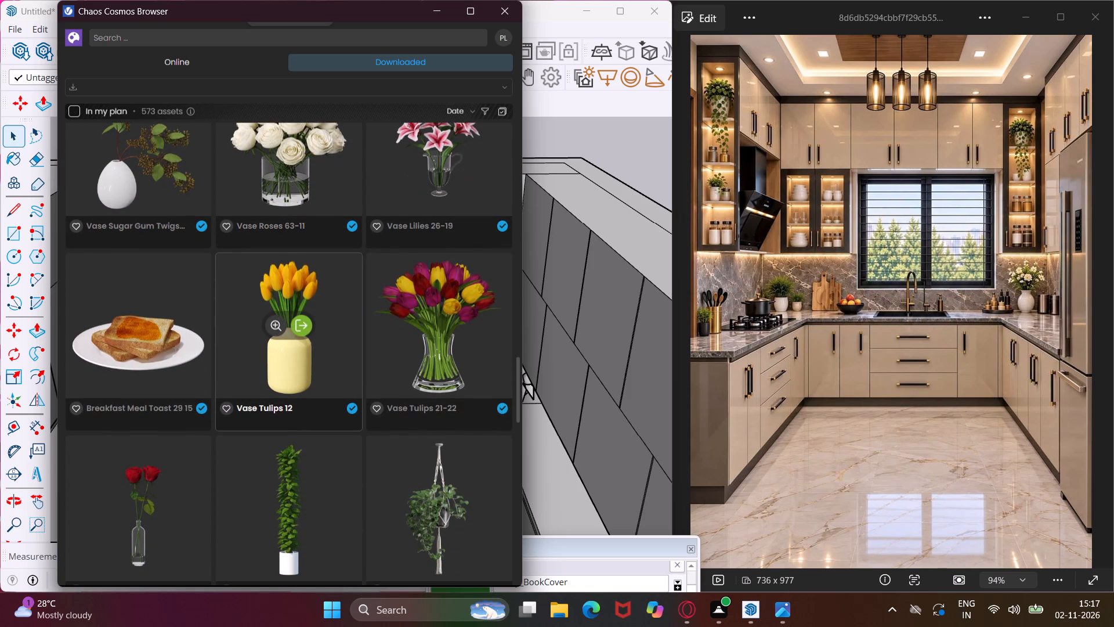
scroll(216, 421, "down", 6)
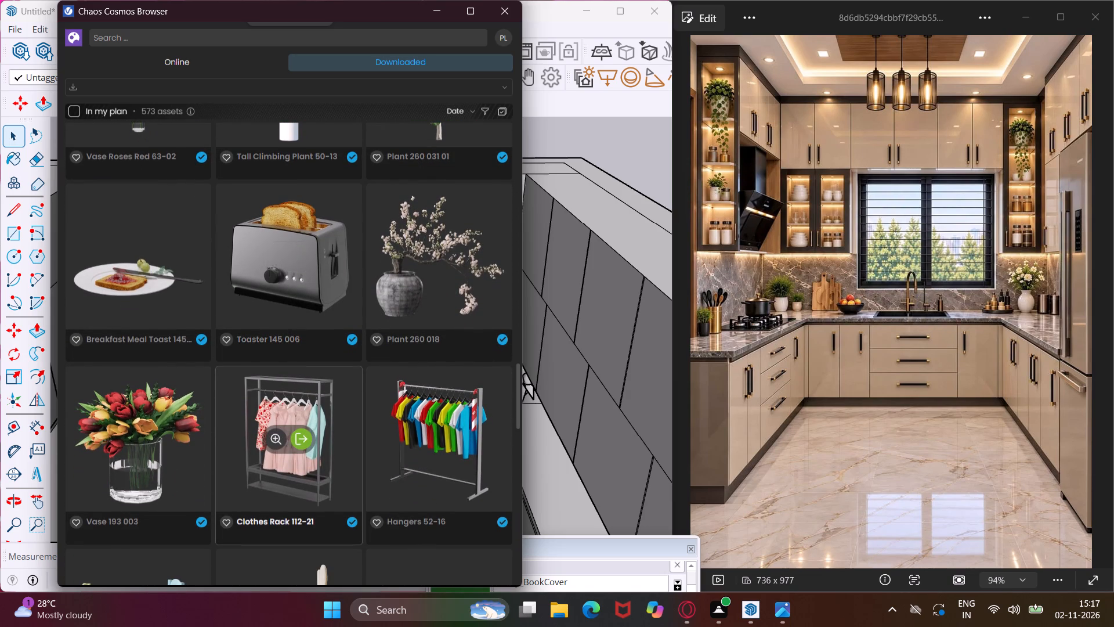
scroll(216, 421, "down", 3)
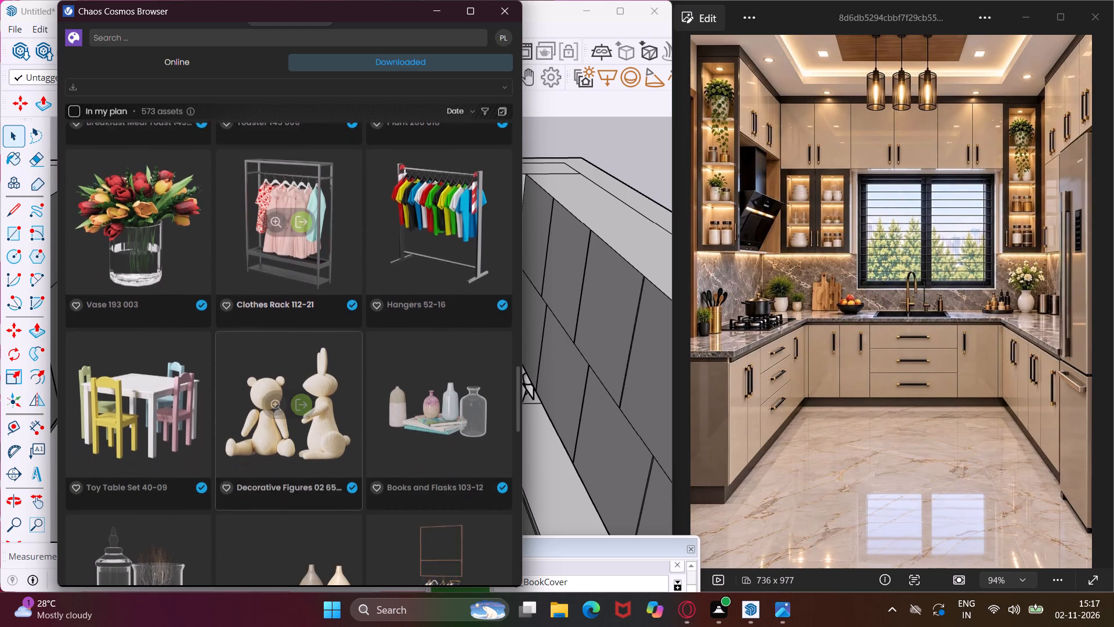
scroll(216, 421, "down", 9)
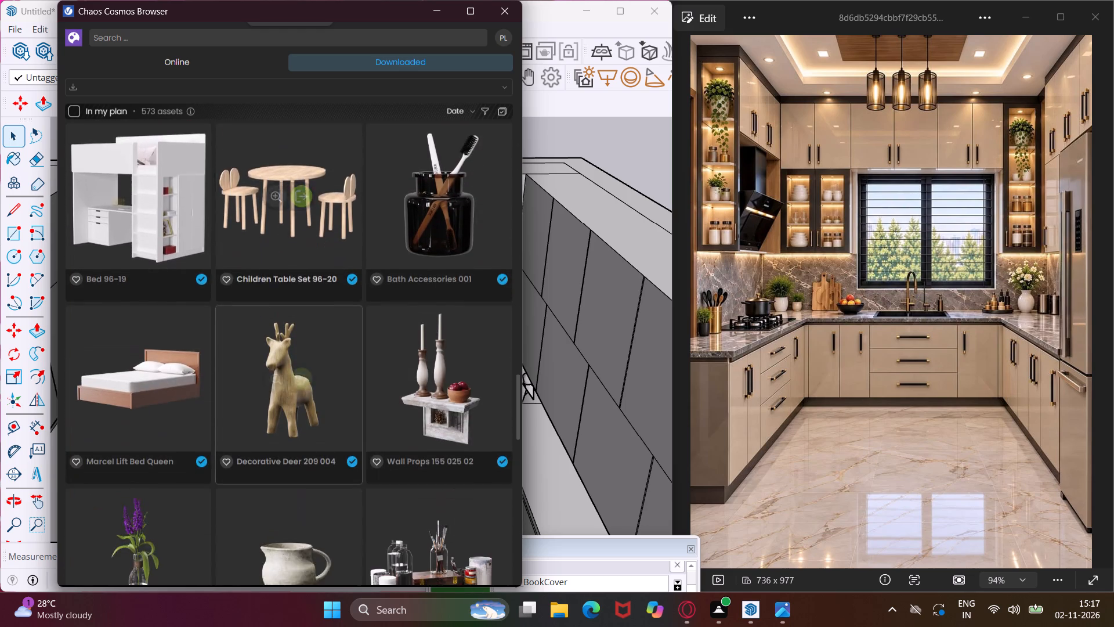
scroll(216, 421, "down", 6)
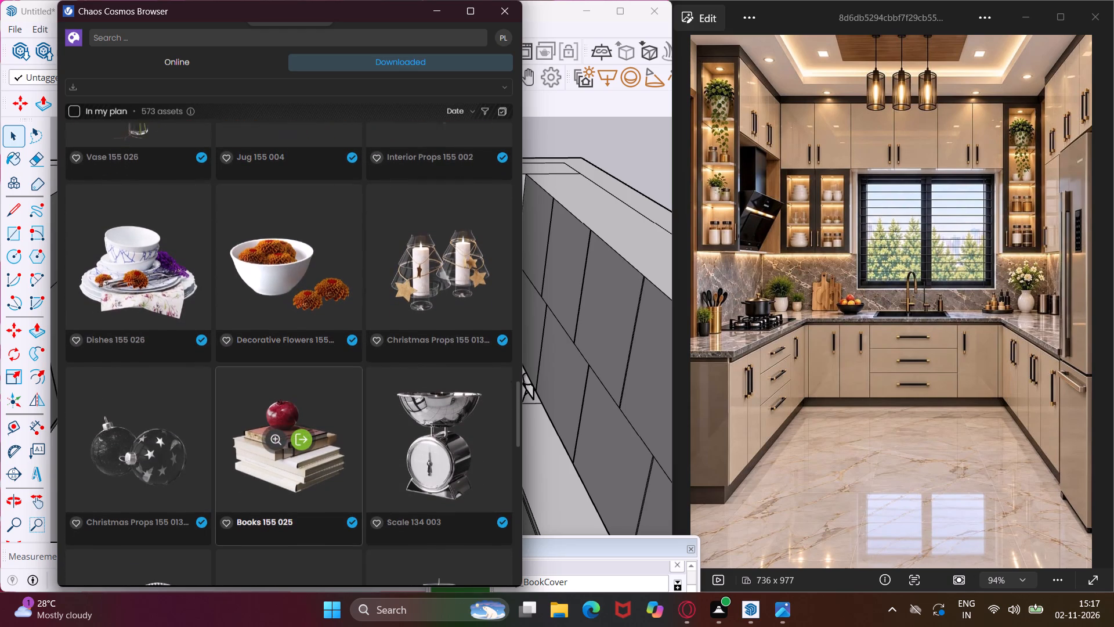
scroll(216, 421, "down", 4)
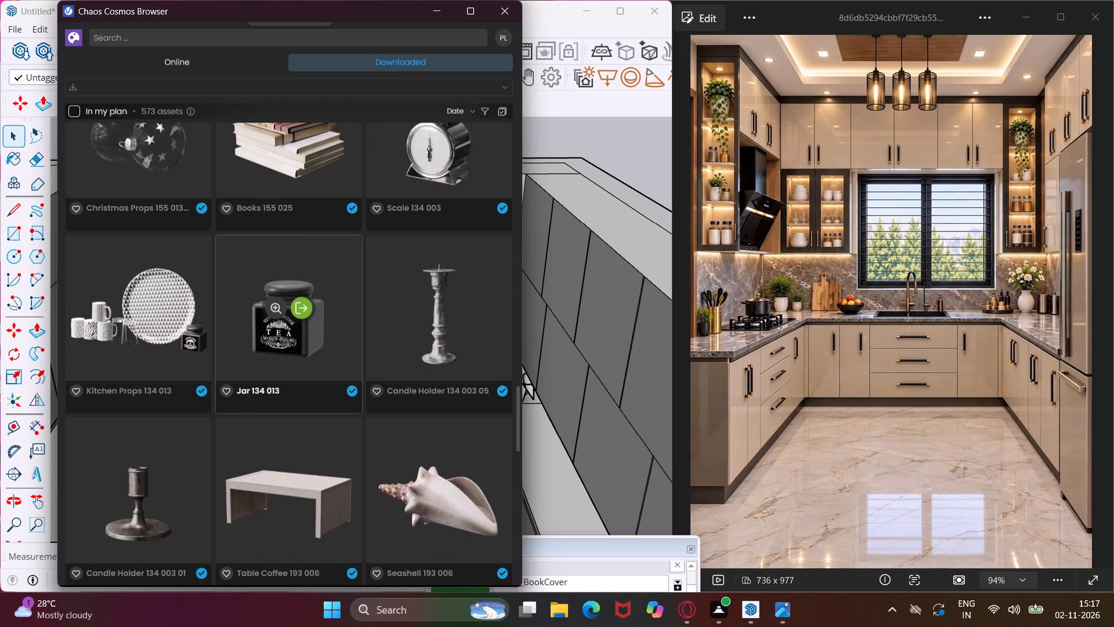
scroll(216, 421, "down", 9)
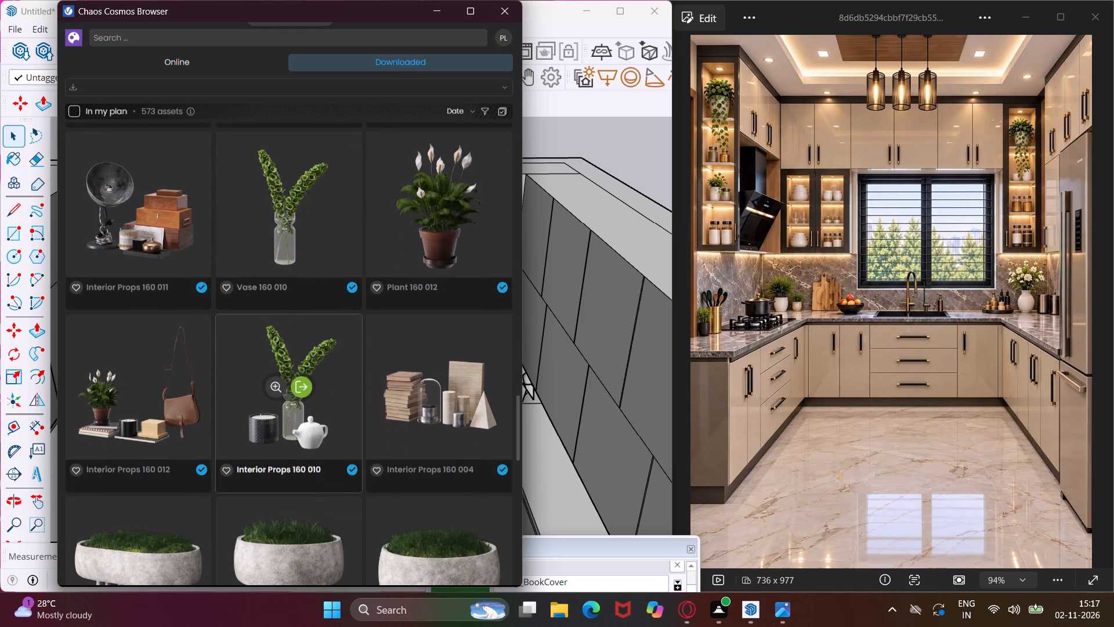
scroll(216, 421, "down", 8)
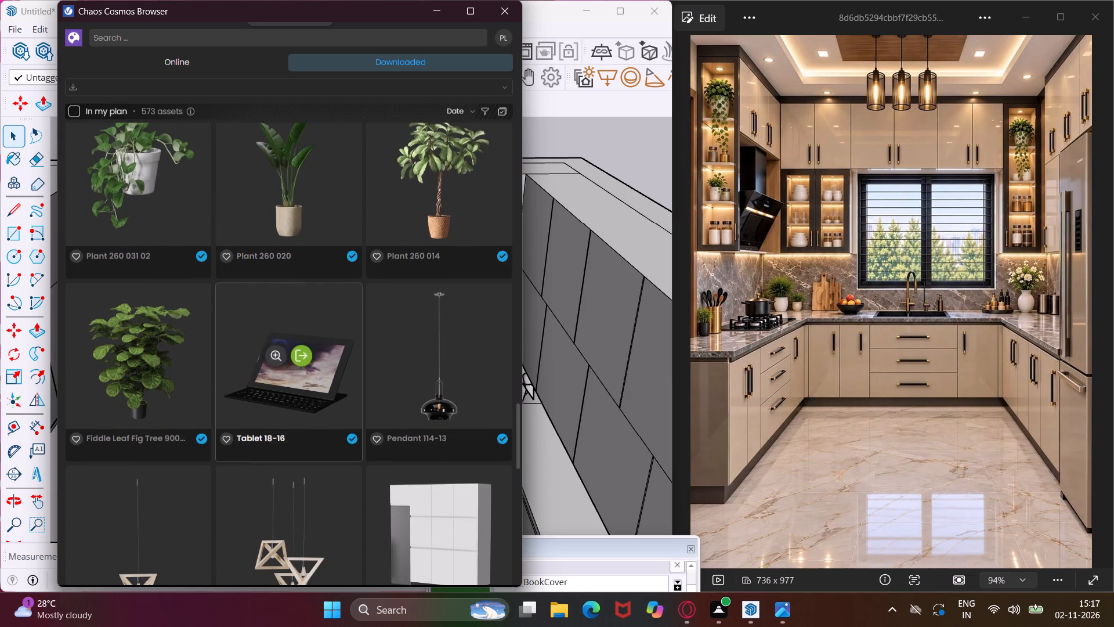
scroll(216, 421, "down", 11)
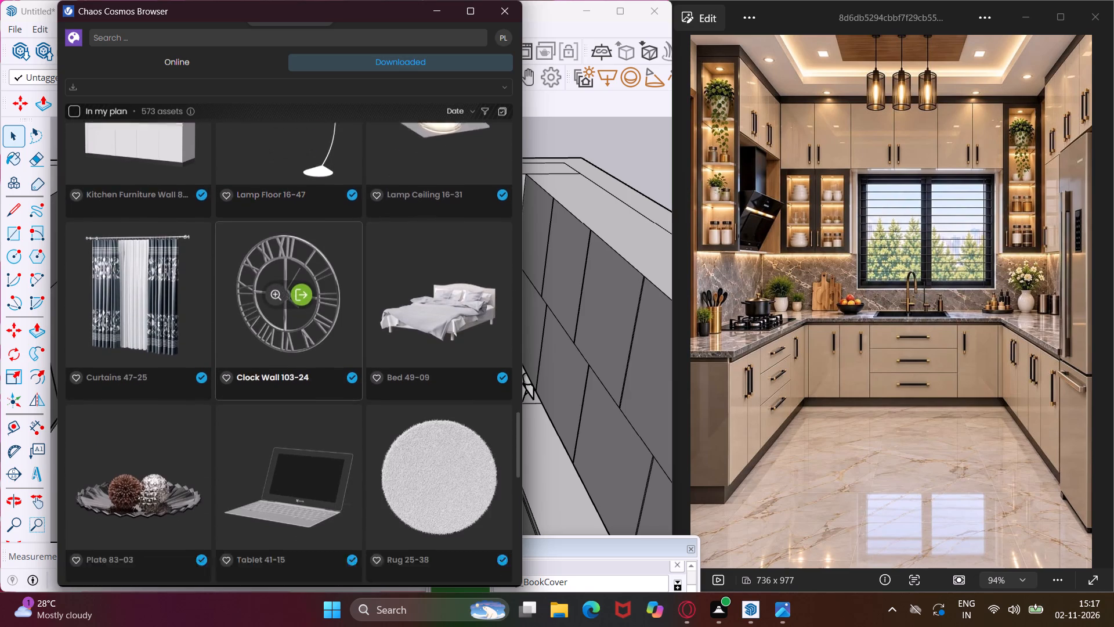
scroll(216, 421, "down", 4)
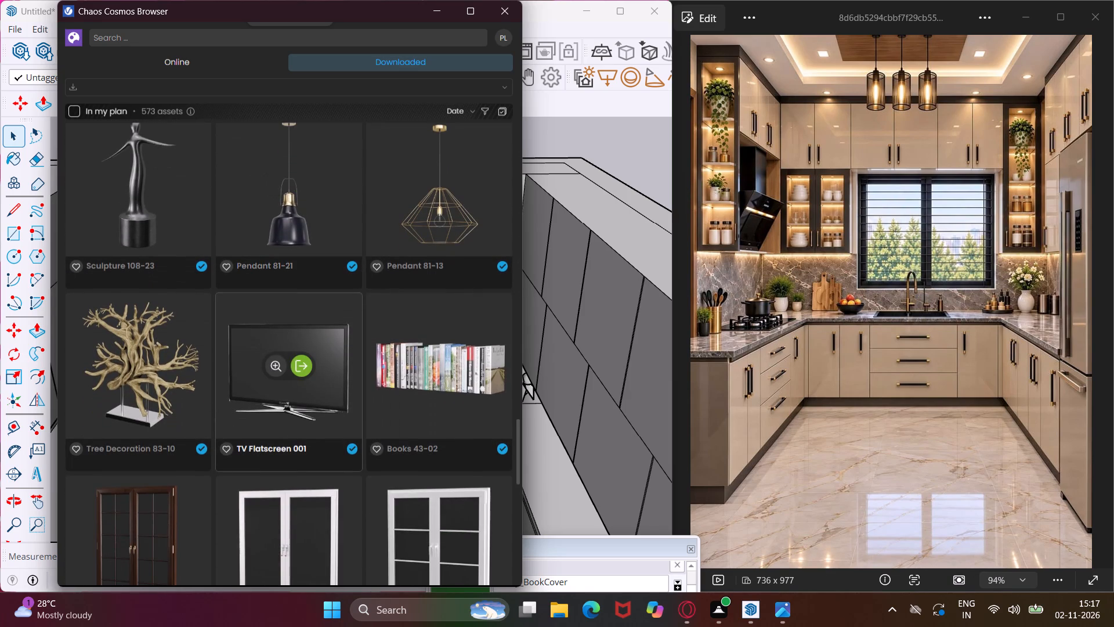
scroll(216, 421, "down", 8)
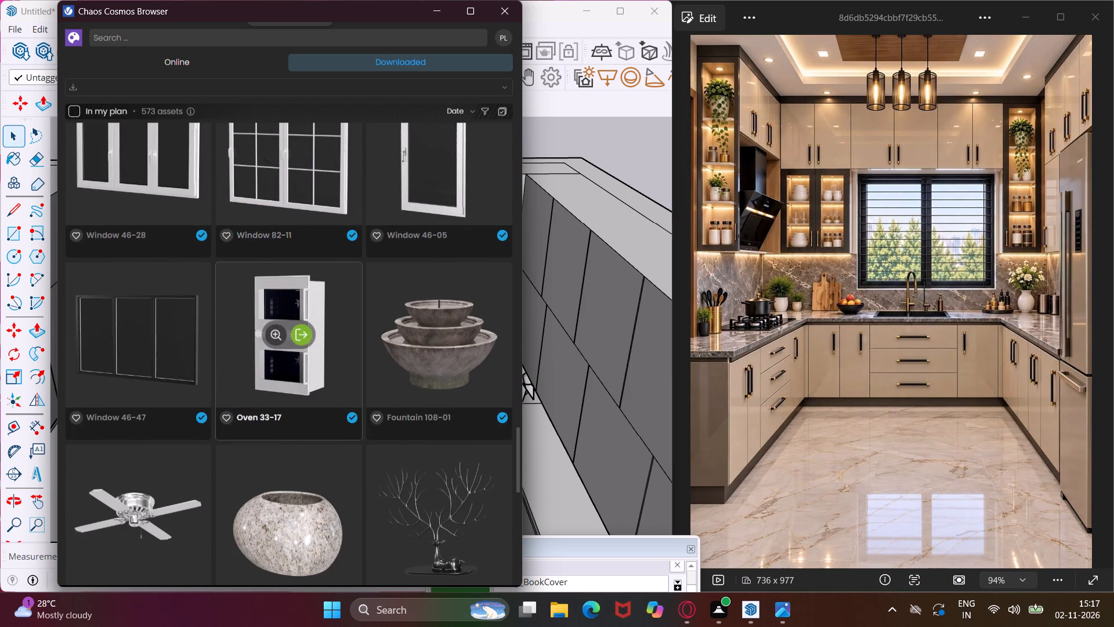
scroll(216, 421, "down", 5)
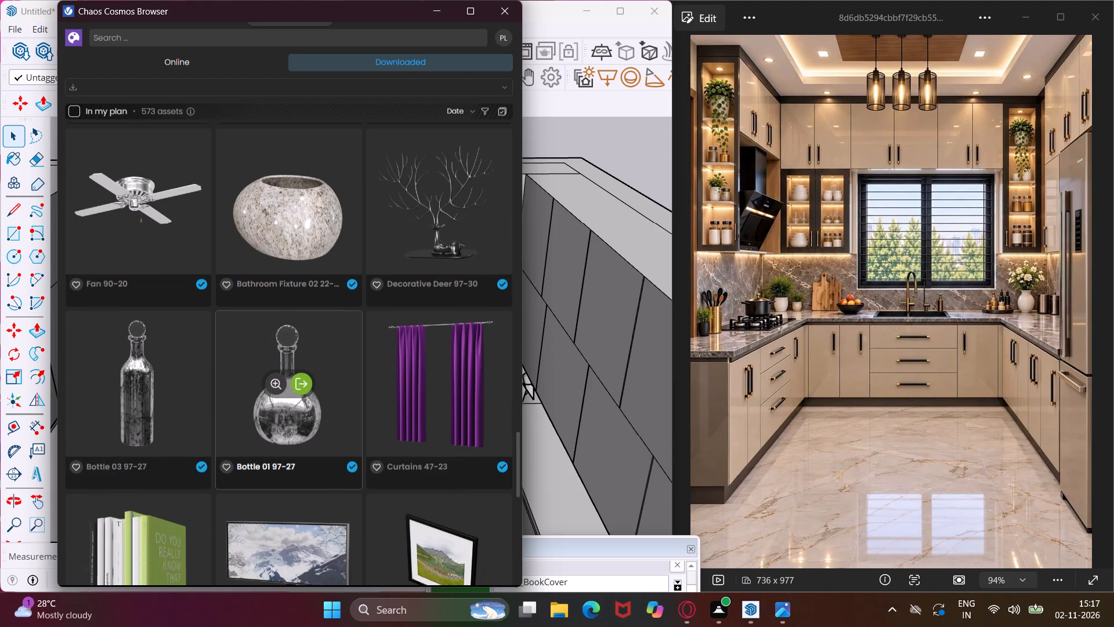
scroll(216, 421, "down", 3)
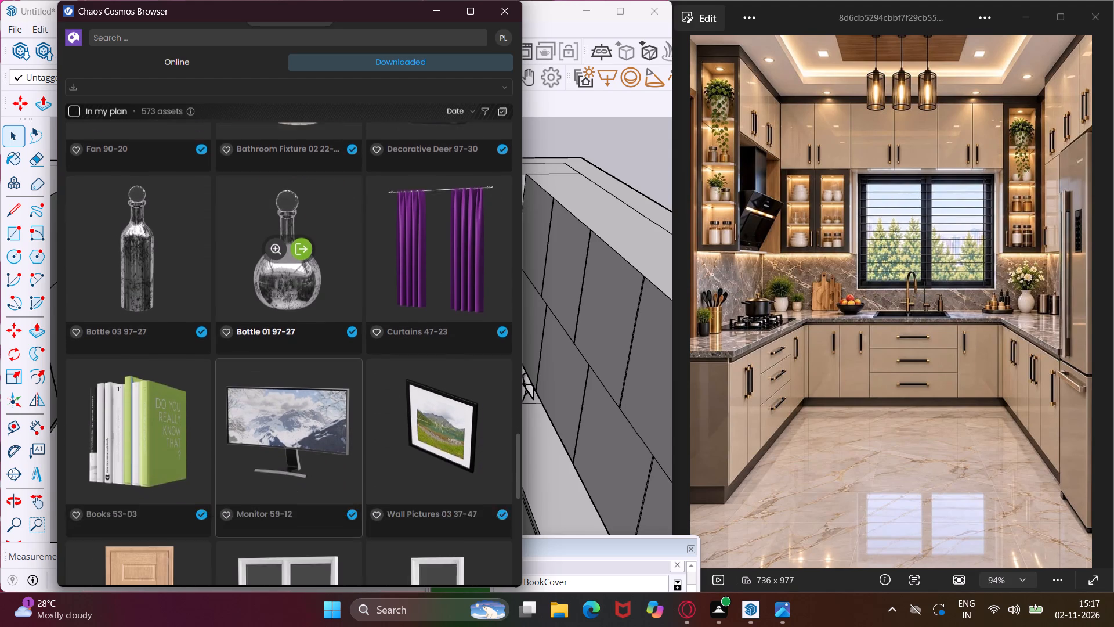
scroll(216, 421, "down", 13)
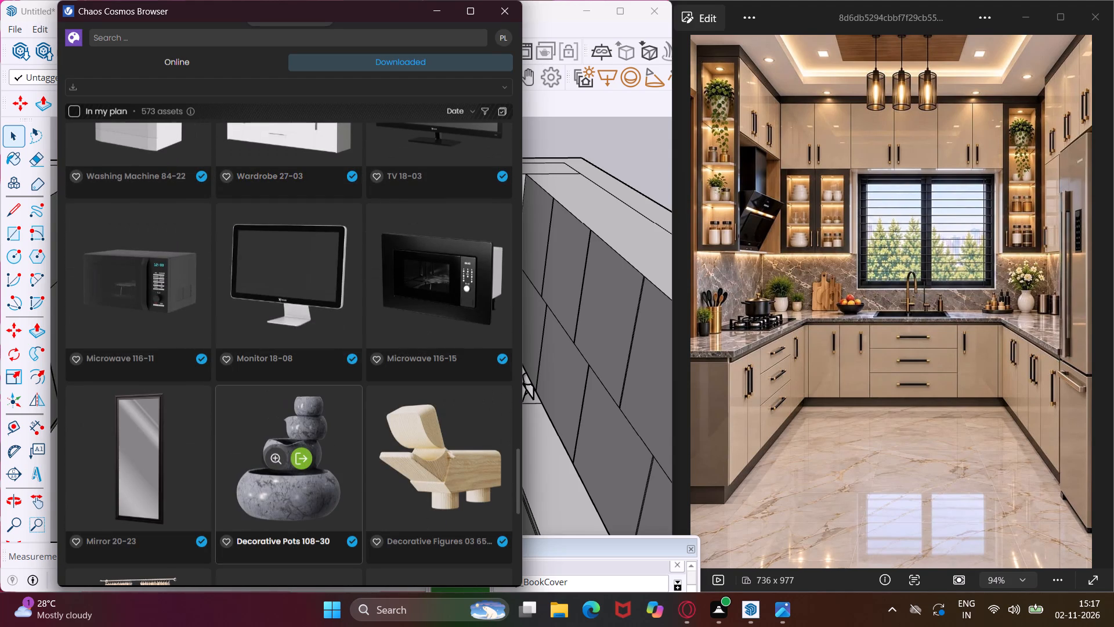
scroll(216, 421, "down", 2)
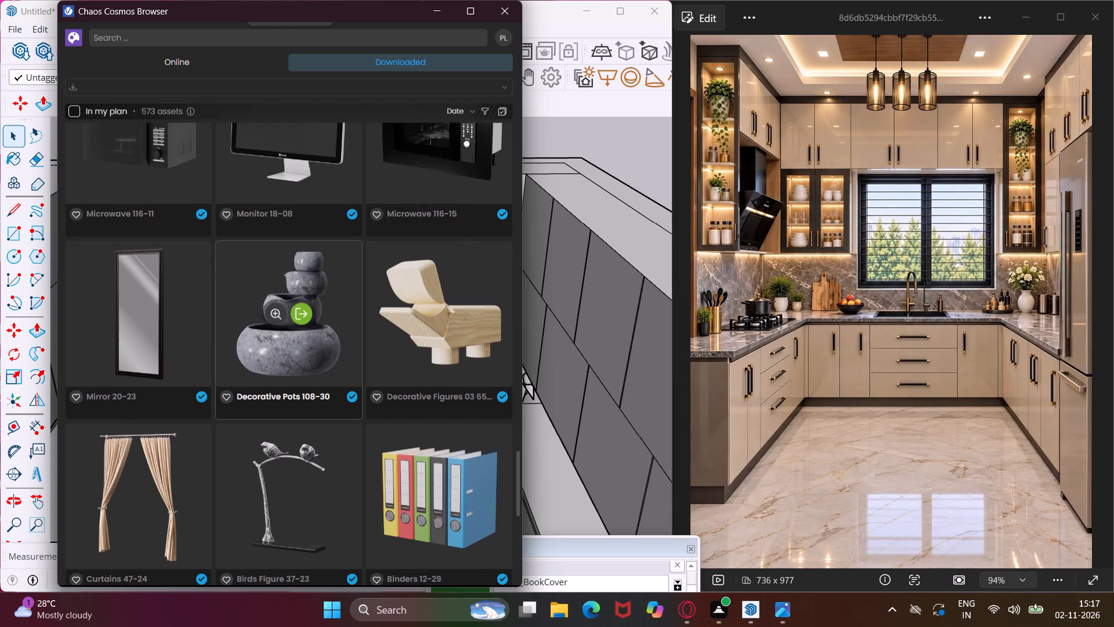
scroll(216, 421, "down", 6)
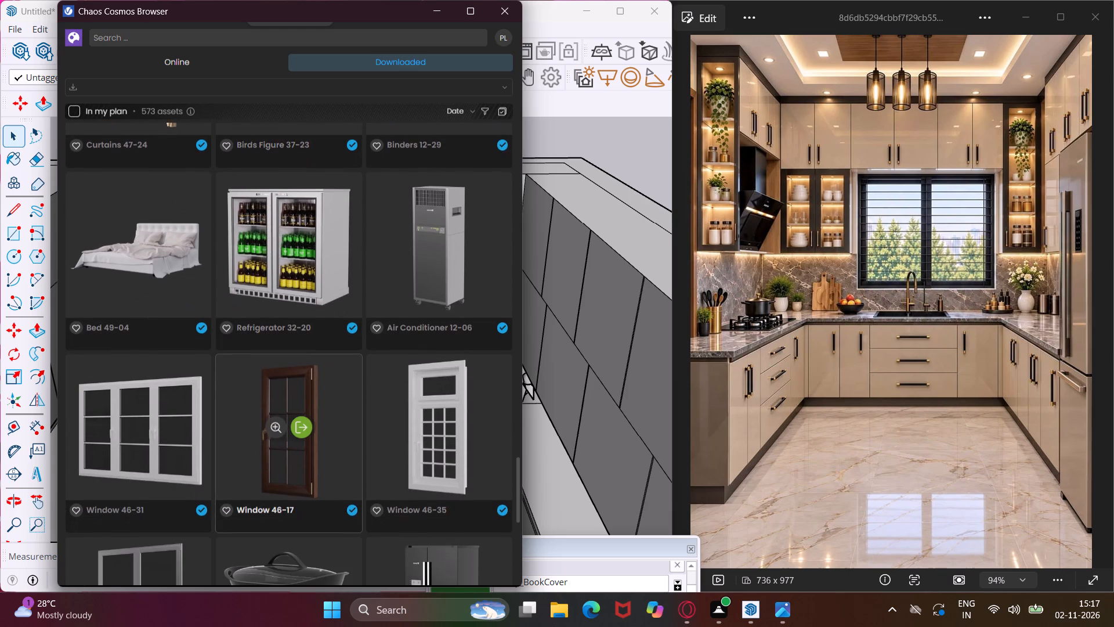
scroll(216, 421, "down", 4)
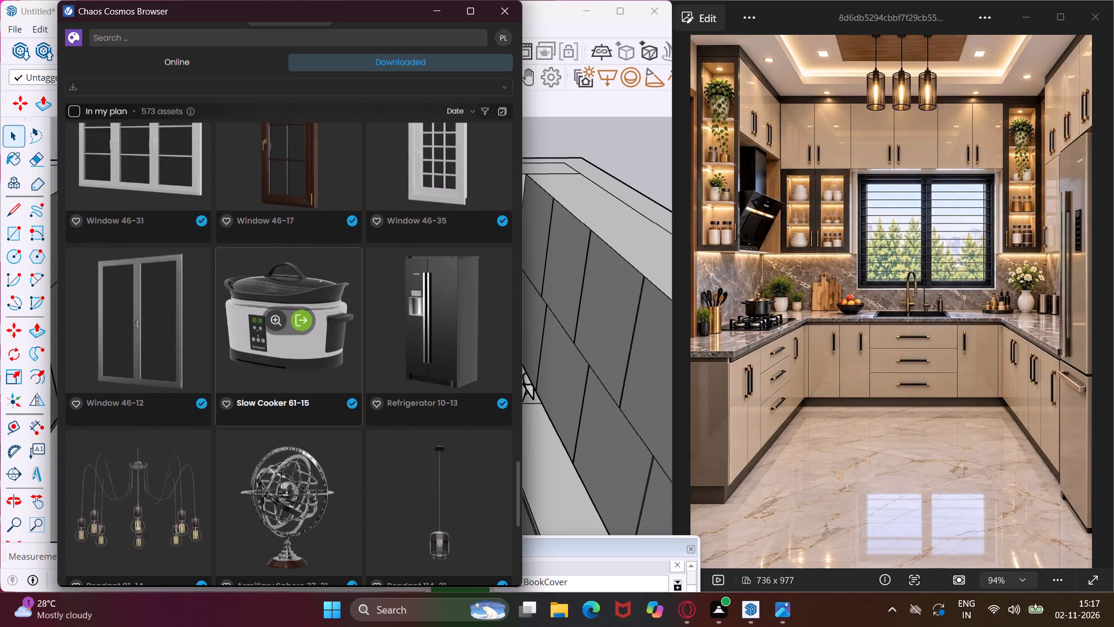
scroll(216, 421, "up", 3)
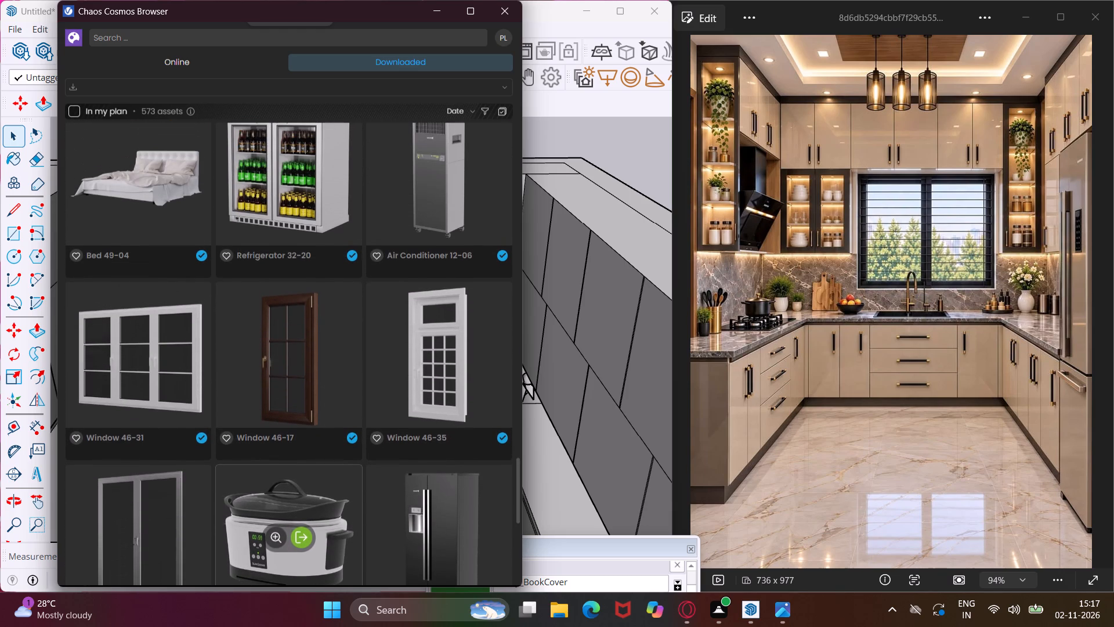
scroll(216, 421, "down", 6)
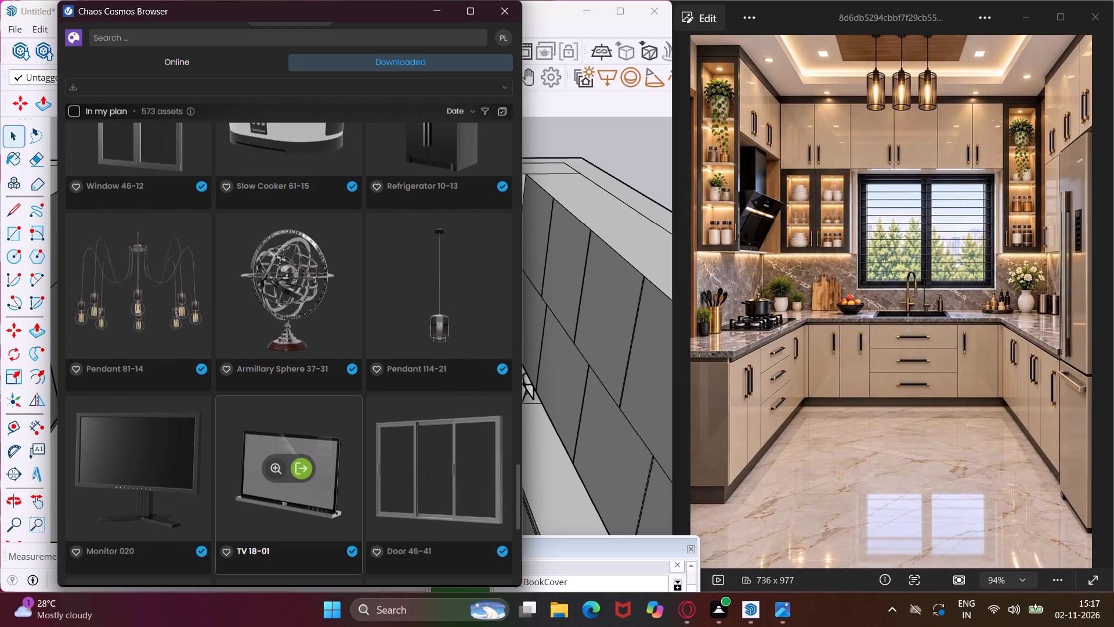
scroll(216, 421, "down", 3)
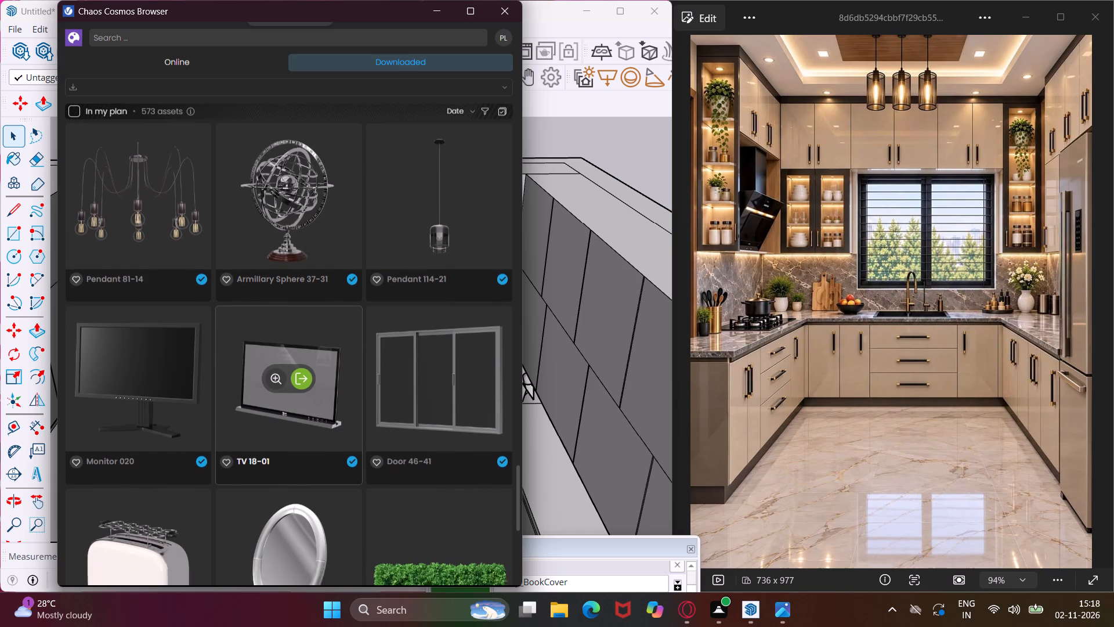
scroll(216, 421, "down", 7)
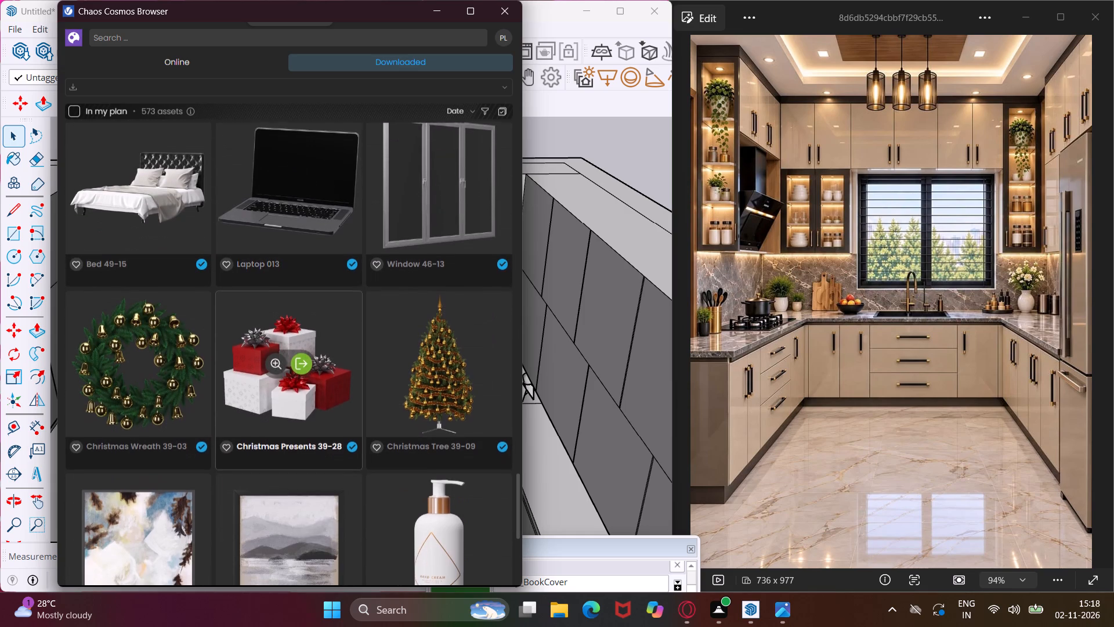
scroll(216, 421, "down", 6)
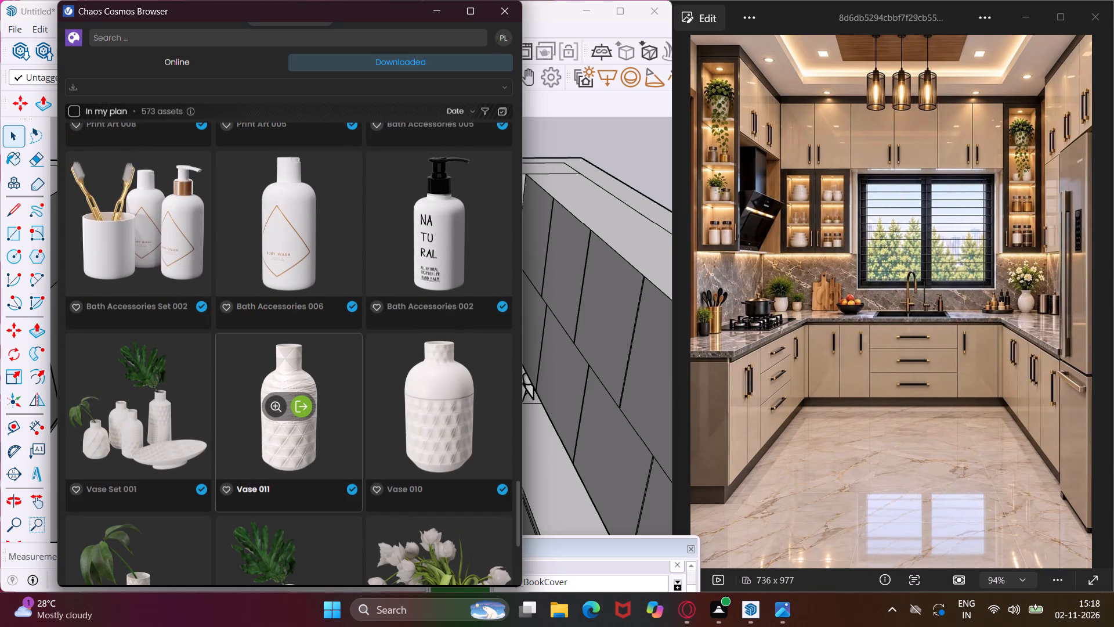
Import Vase 011 and place two of them side by side in the second compartment from the bottom of the back wall's tall open shelf unit.
left_click(301, 407)
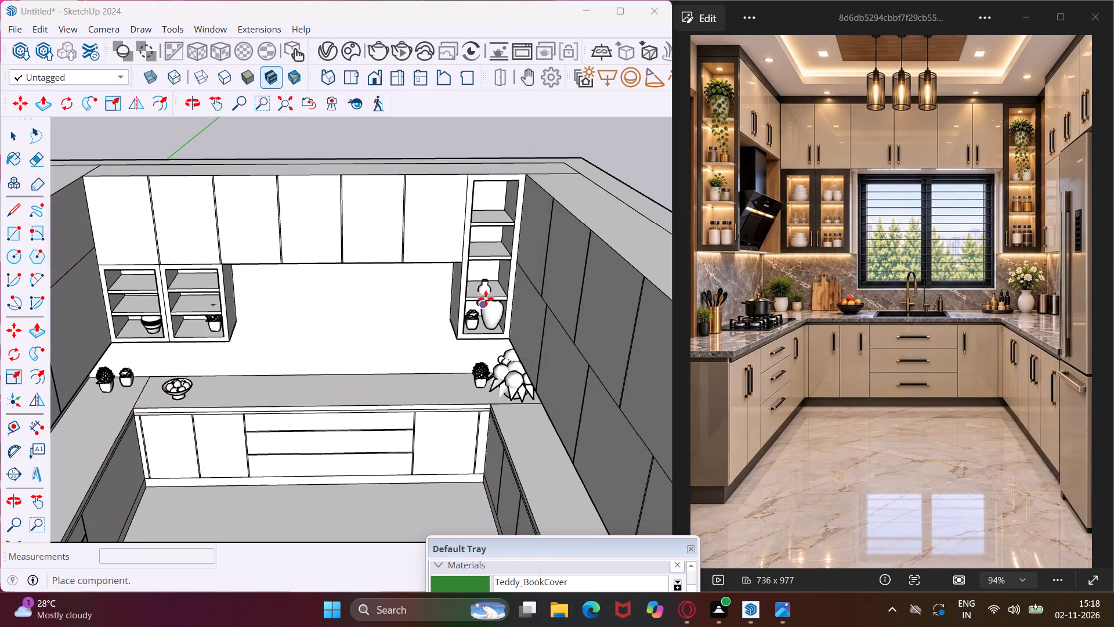
scroll(491, 292, "up", 11)
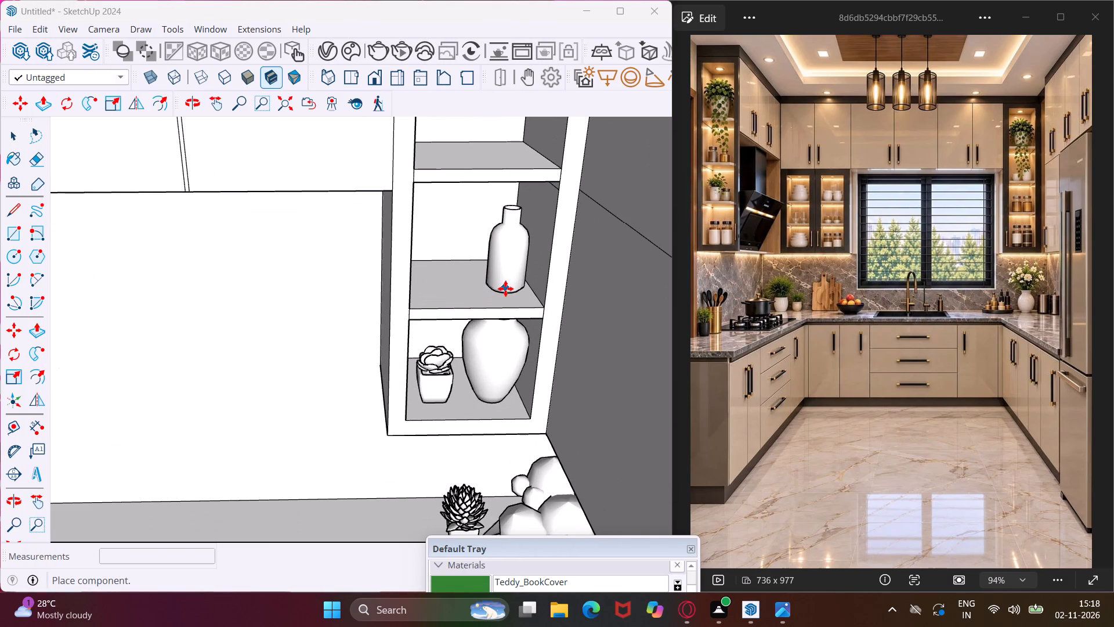
left_click(507, 289)
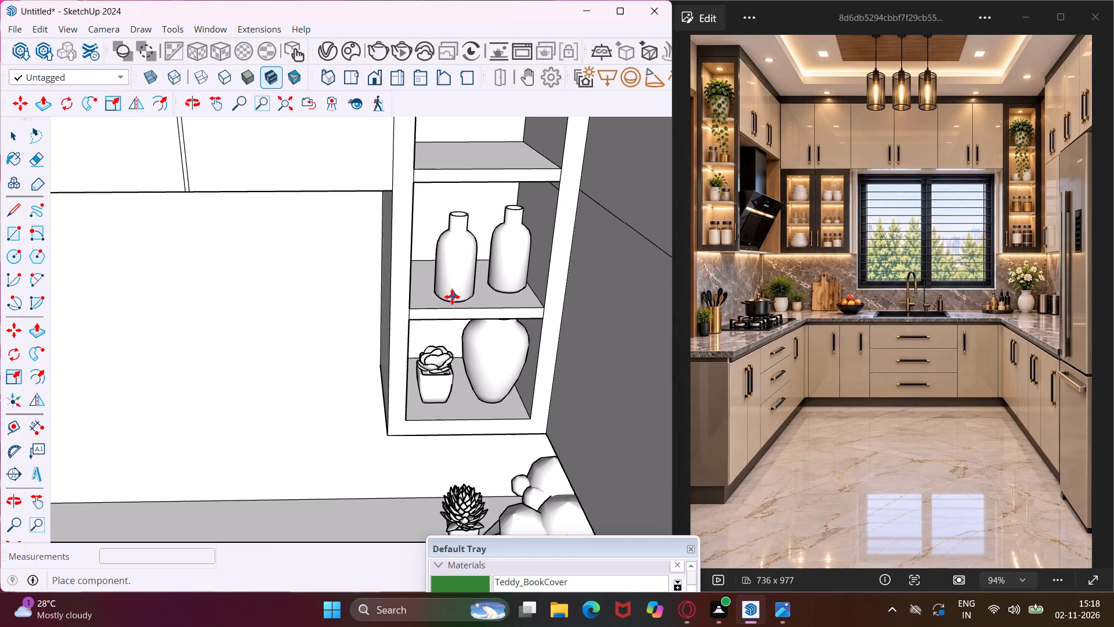
left_click(447, 292)
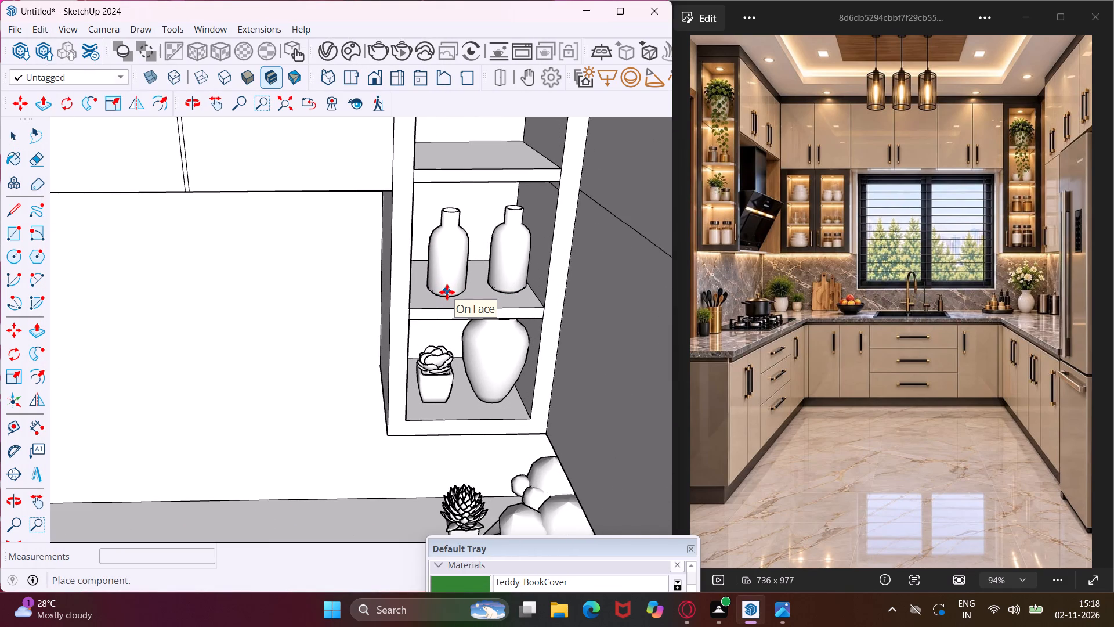
key("Escape")
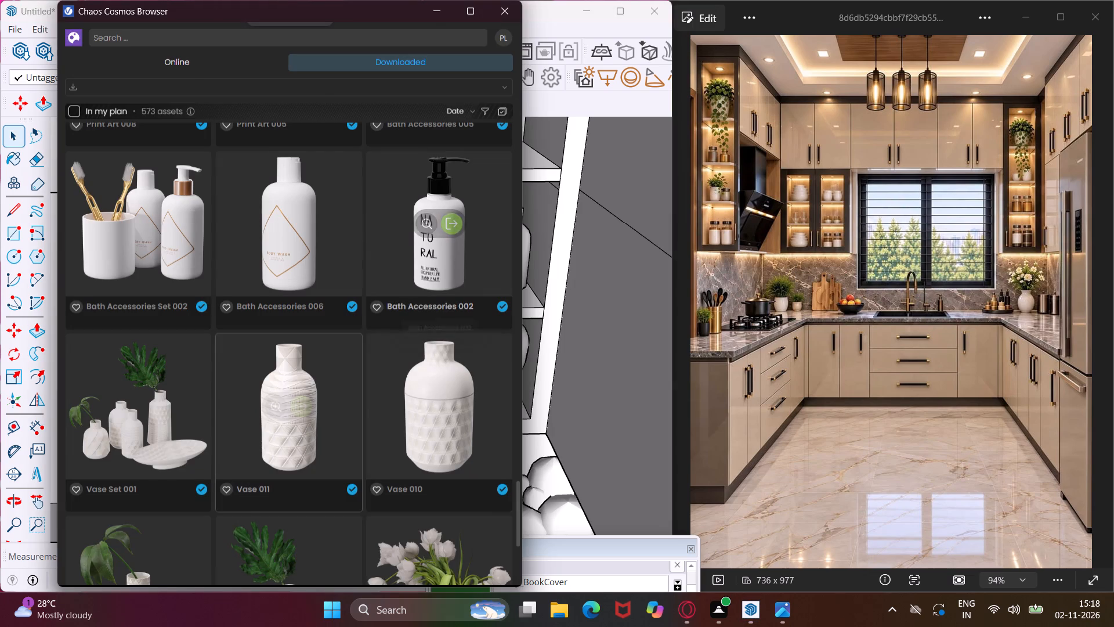
Import Potted Succulent 003 and place it in the bottom compartment of the left wall's tall open shelf unit.
scroll(317, 403, "down", 10)
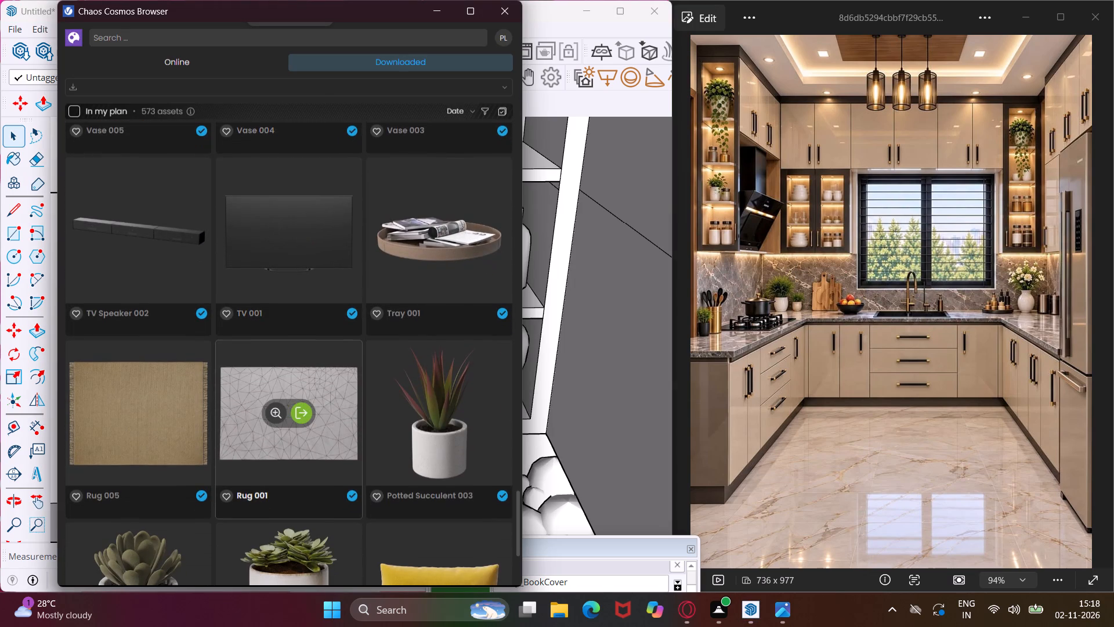
scroll(317, 403, "down", 1)
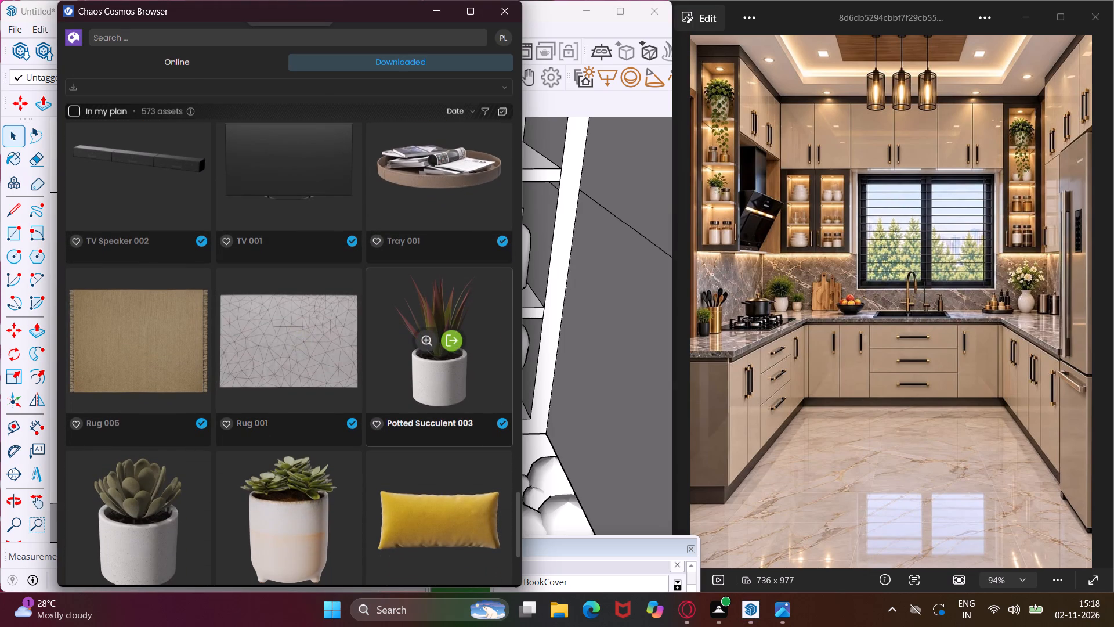
left_click(452, 343)
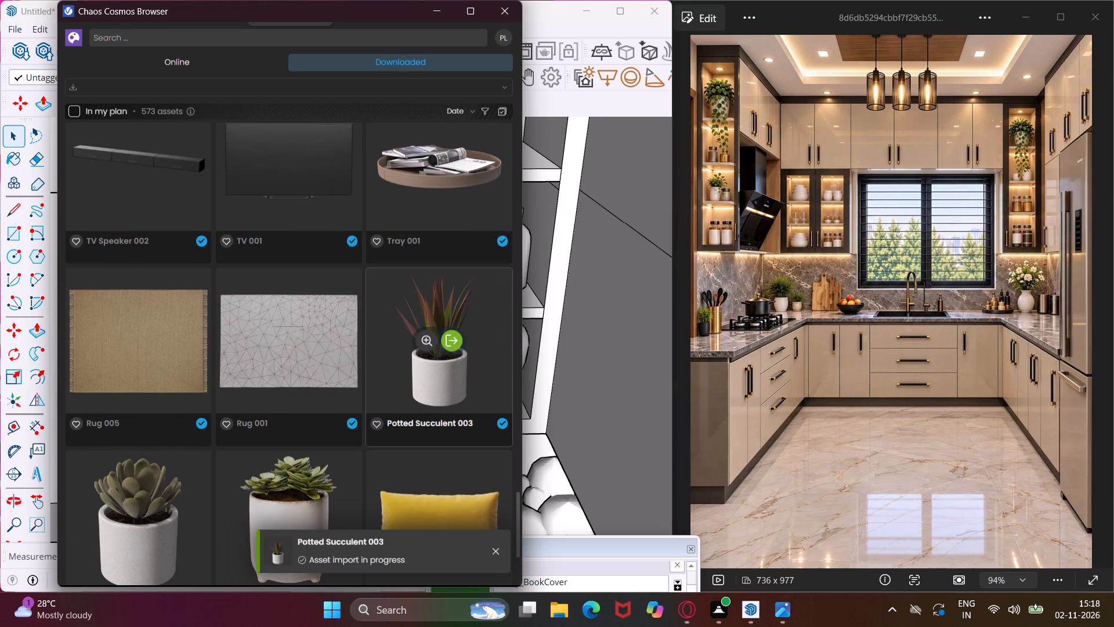
scroll(437, 374, "down", 13)
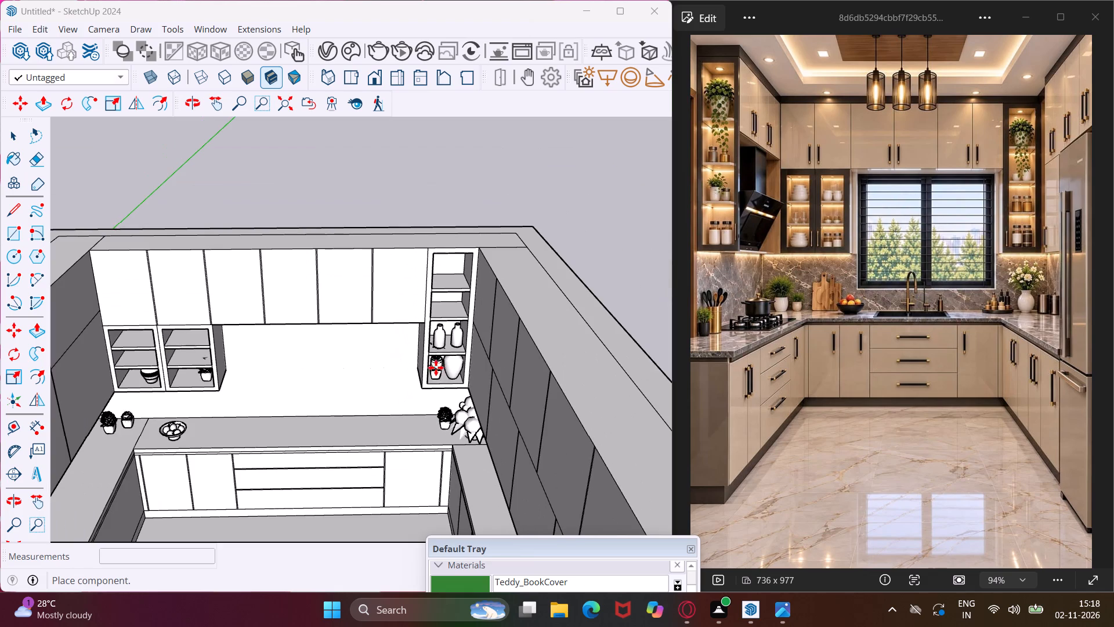
scroll(132, 362, "down", 1)
scroll(132, 362, "up", 13)
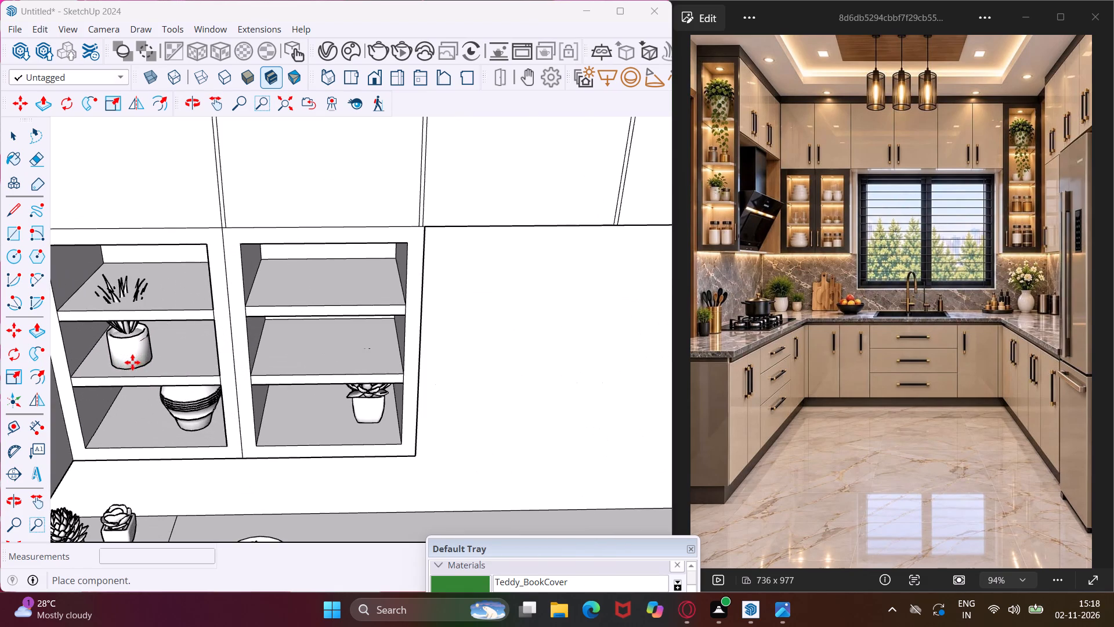
middle_click_drag(134, 362, 186, 285)
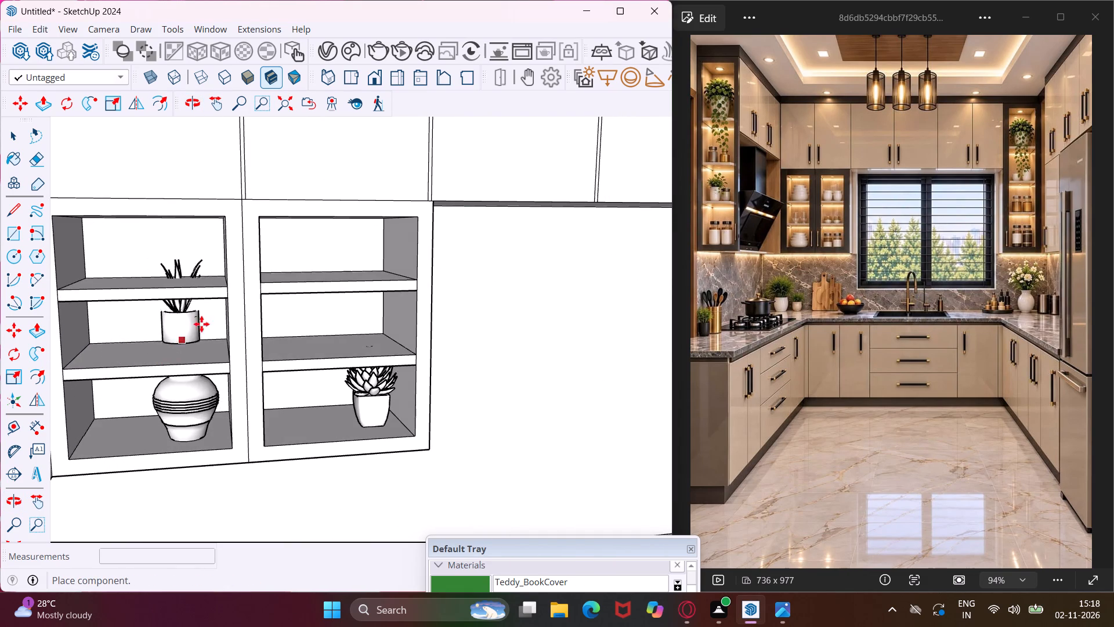
scroll(219, 300, "down", 6)
scroll(265, 264, "down", 11)
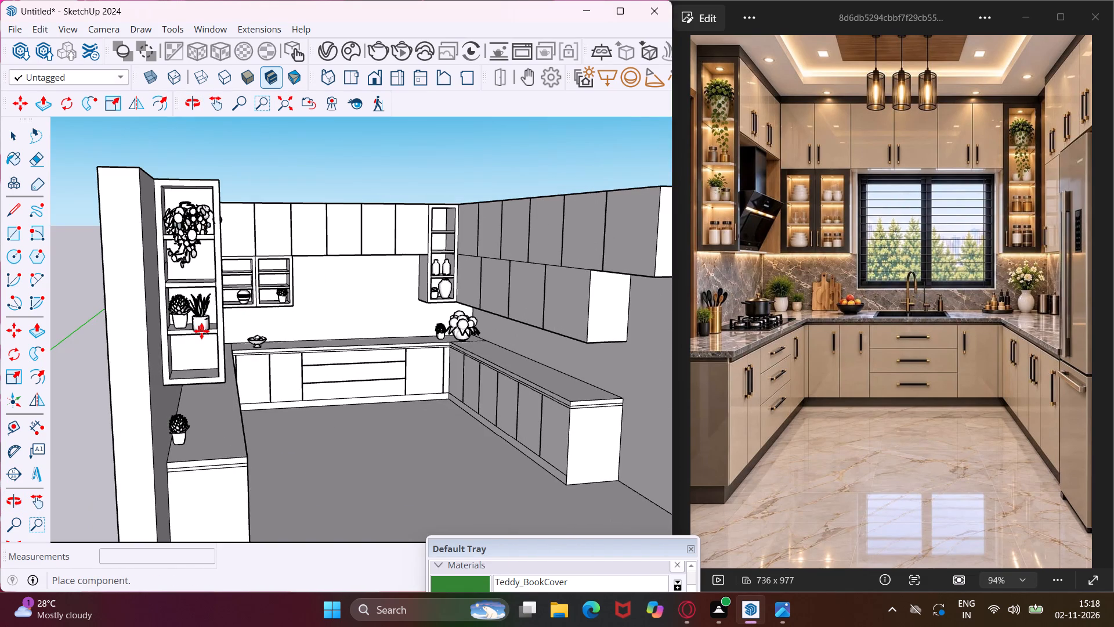
scroll(201, 331, "up", 13)
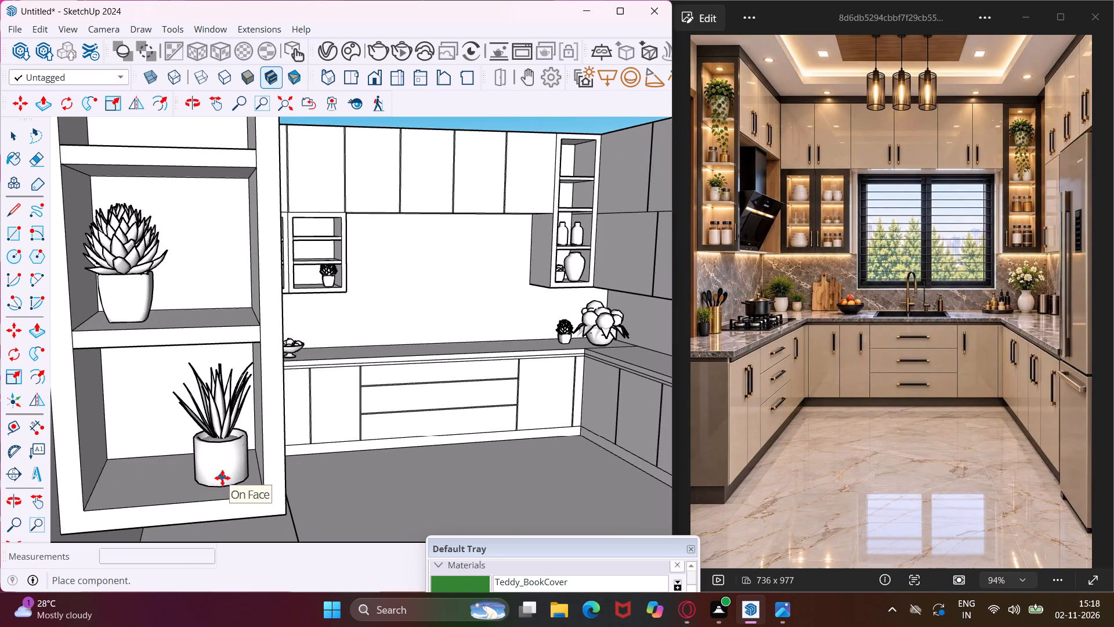
left_click(222, 478)
key("Escape")
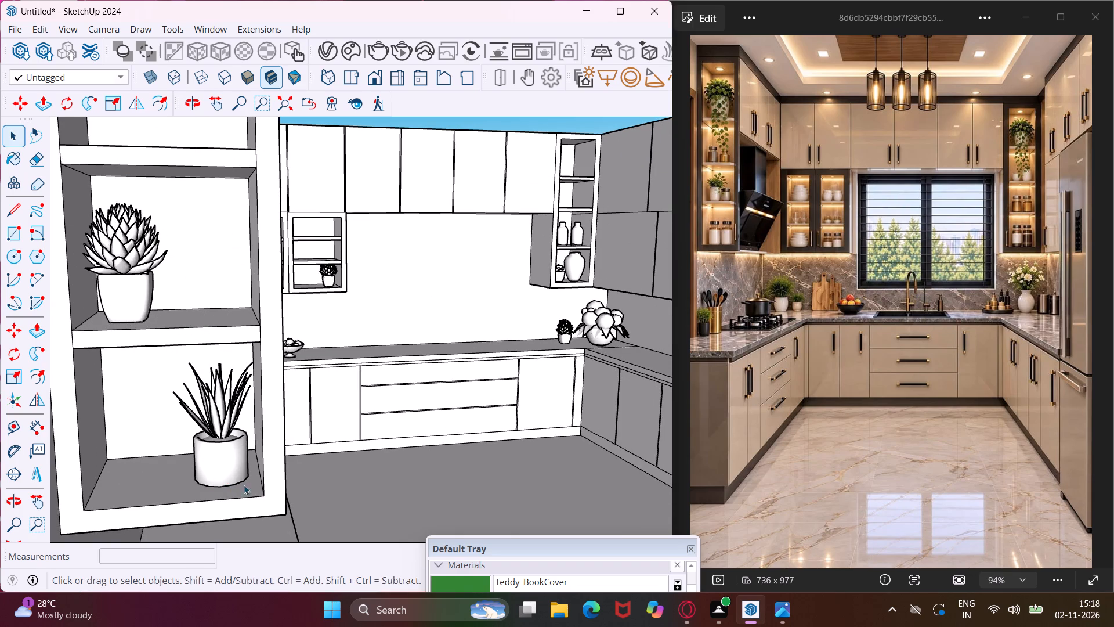
Browse the downloaded Chaos Cosmos assets for more kitchen decor and accessories.
left_click(349, 51)
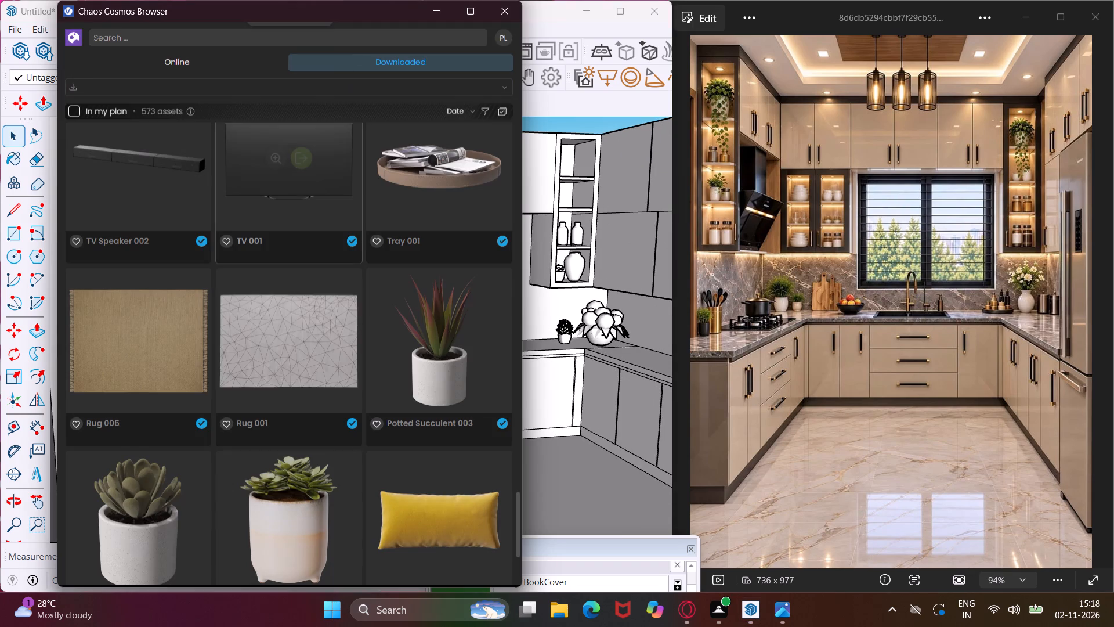
scroll(281, 423, "down", 8)
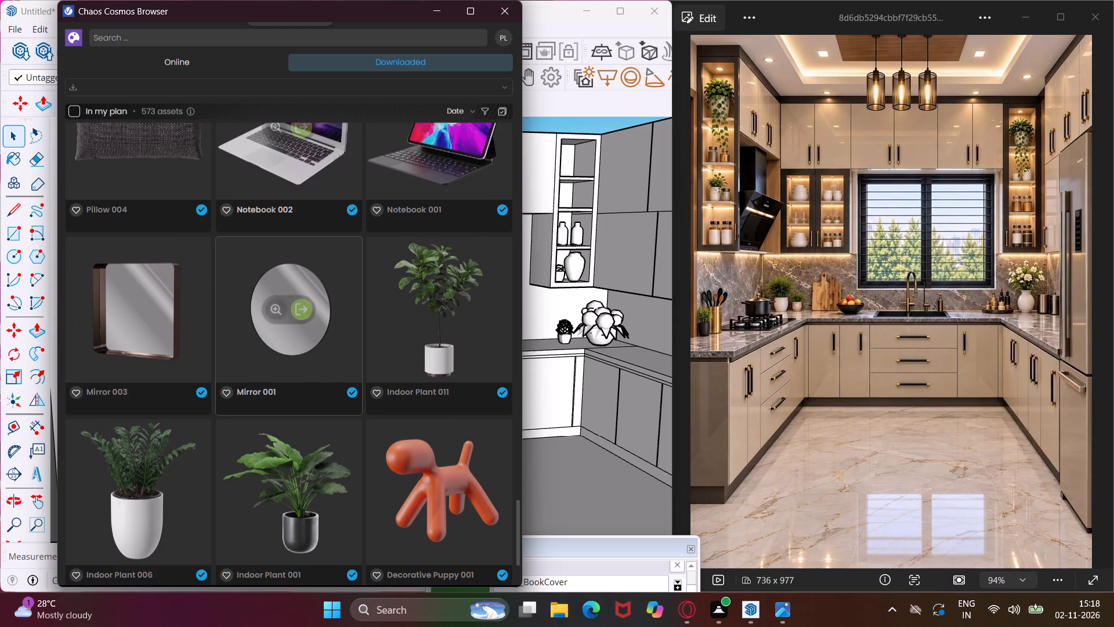
scroll(276, 450, "down", 8)
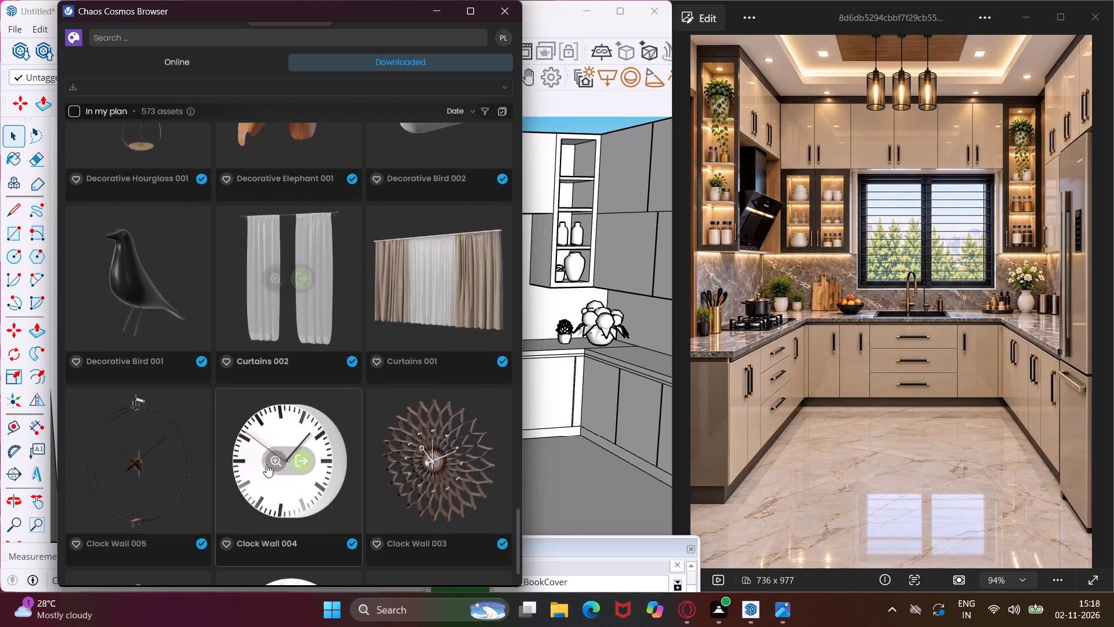
scroll(266, 464, "down", 5)
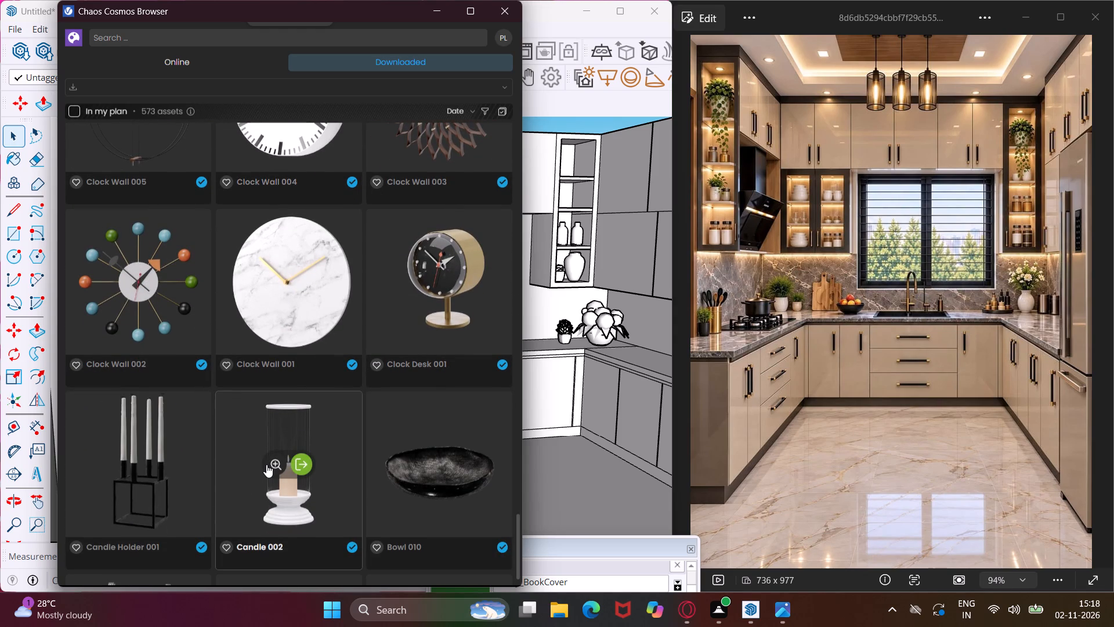
scroll(266, 464, "down", 9)
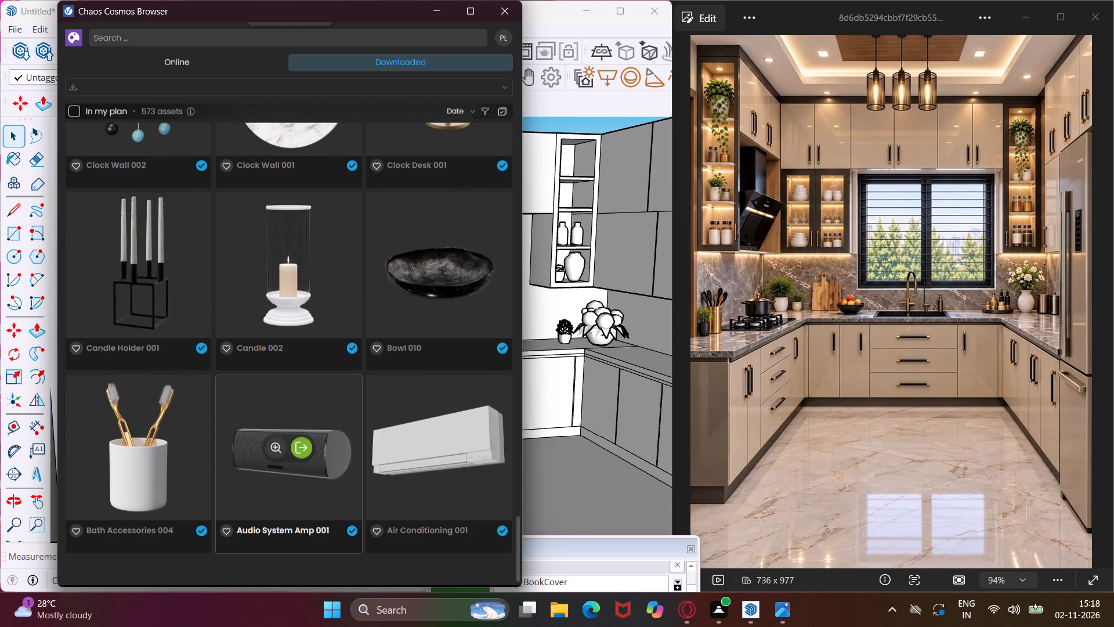
scroll(266, 464, "down", 1)
scroll(266, 464, "up", 6)
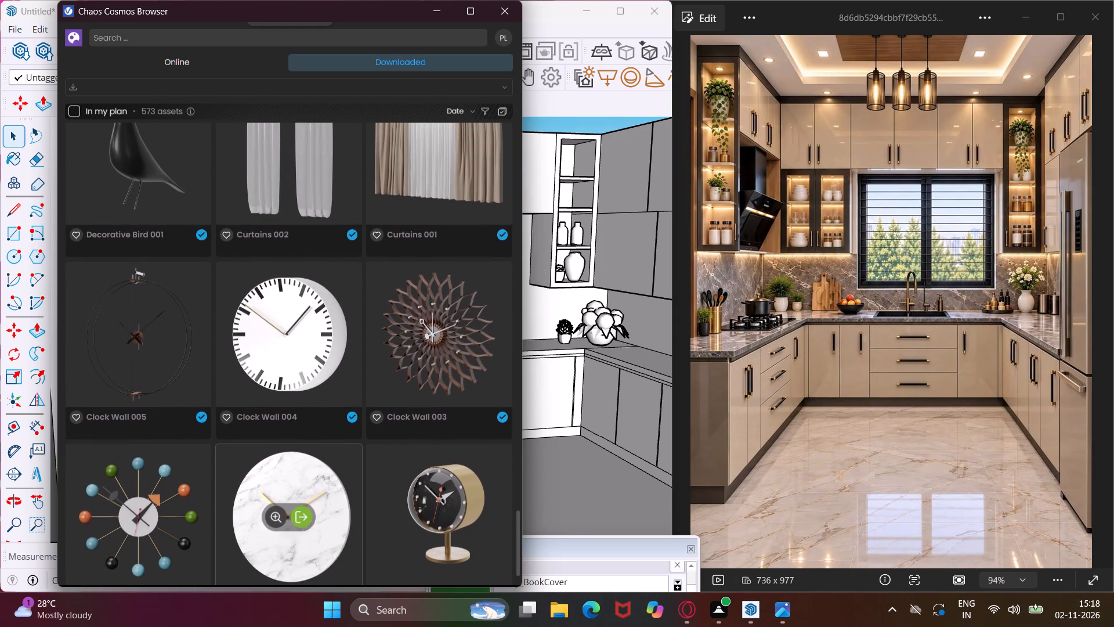
scroll(266, 464, "up", 10)
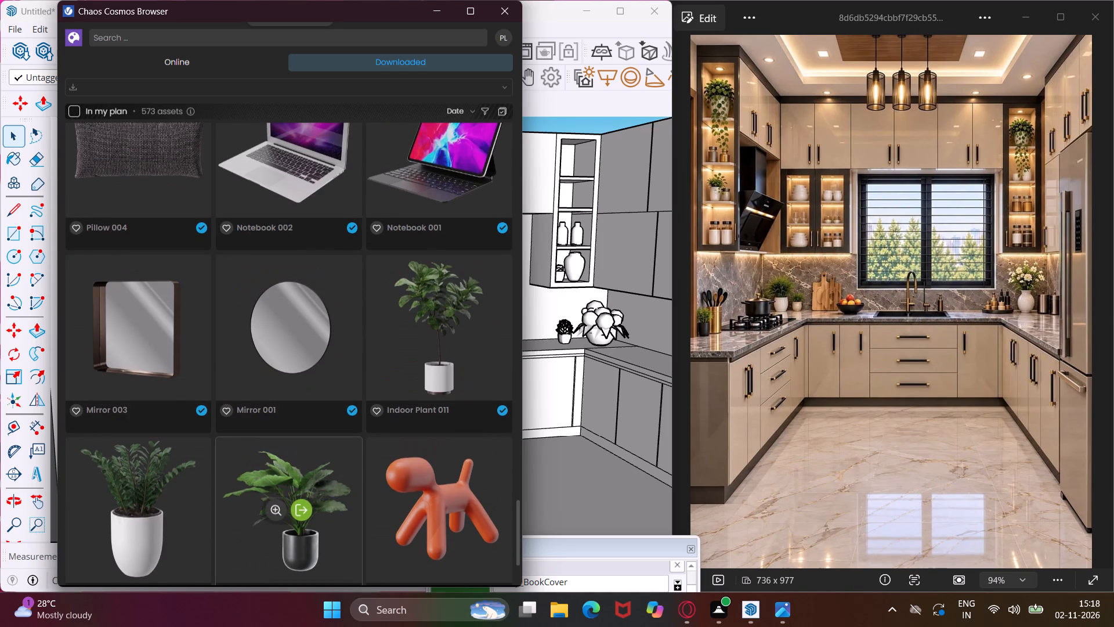
scroll(266, 464, "up", 5)
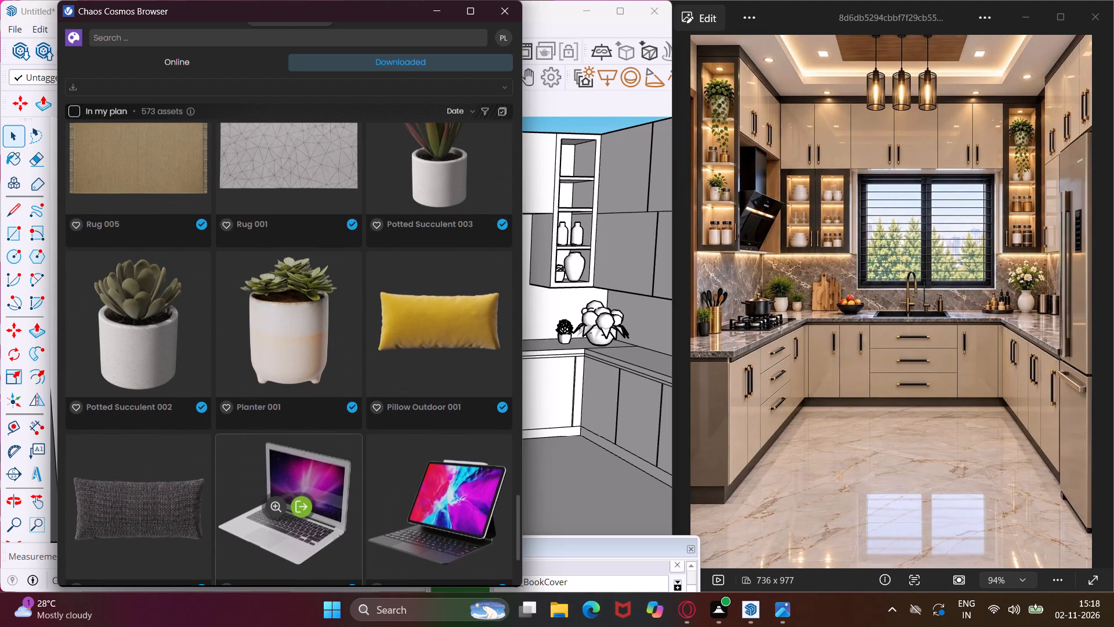
scroll(266, 464, "up", 10)
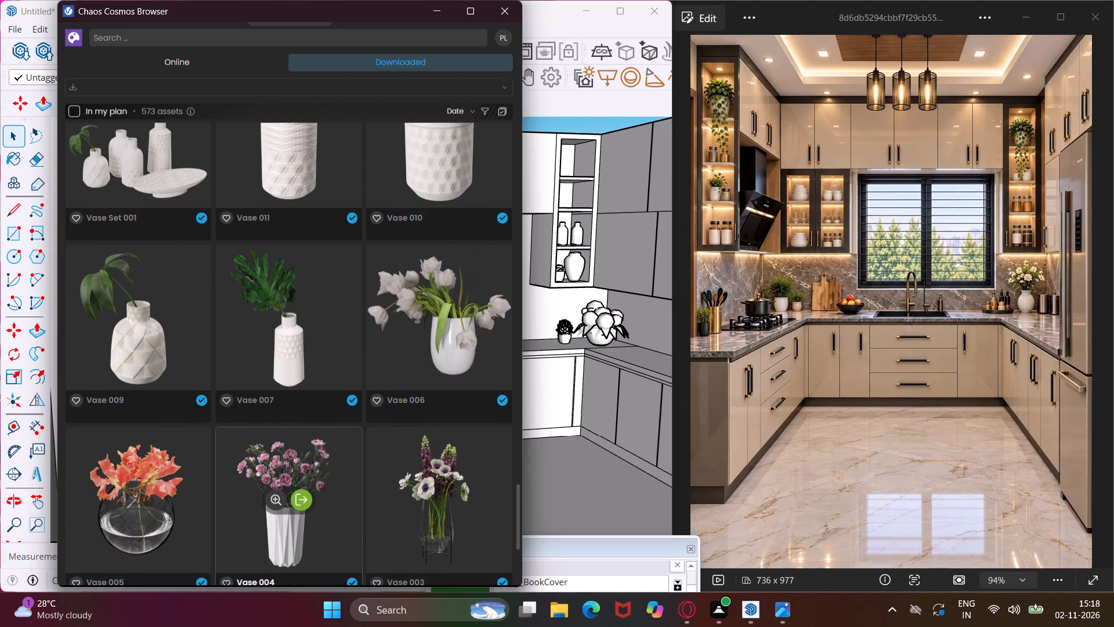
scroll(266, 464, "up", 1)
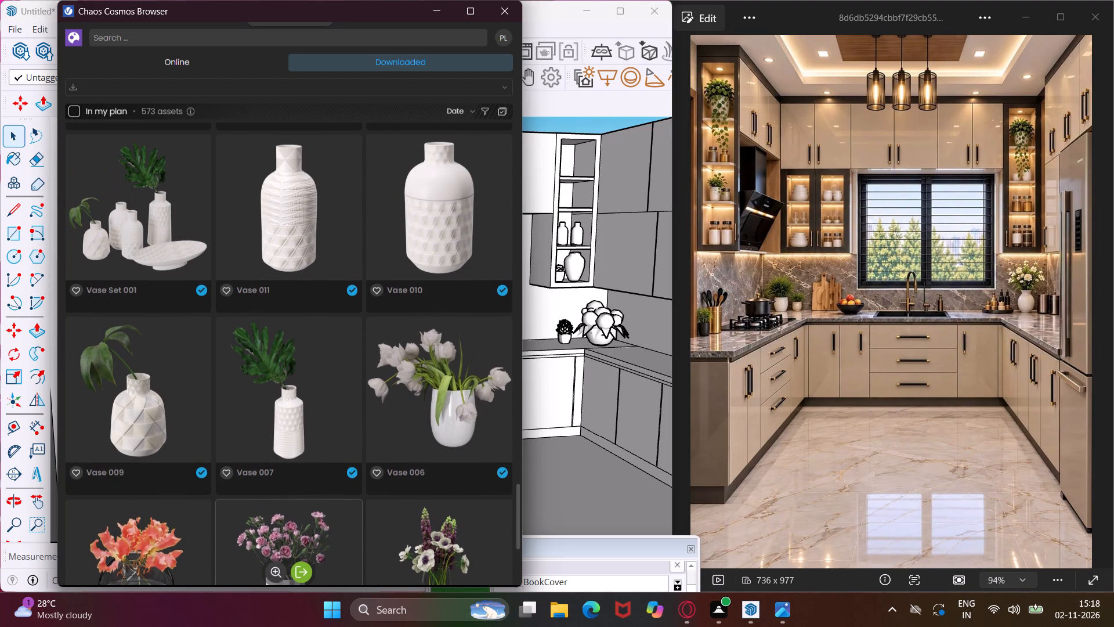
left_click(443, 14)
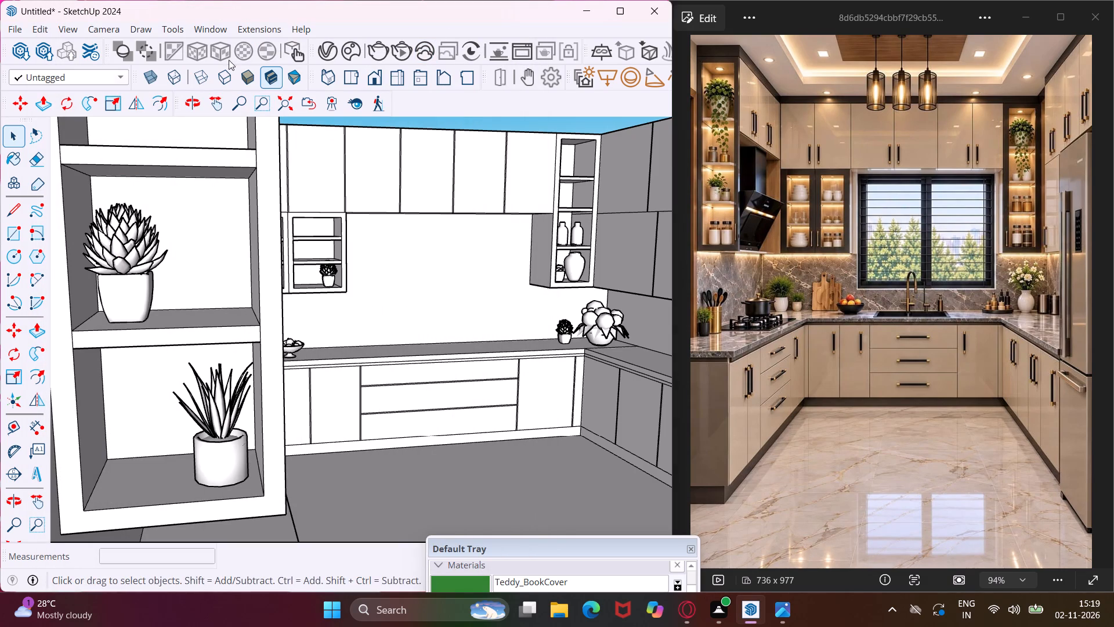
Search 3D Warehouse for "chimney".
left_click(208, 32)
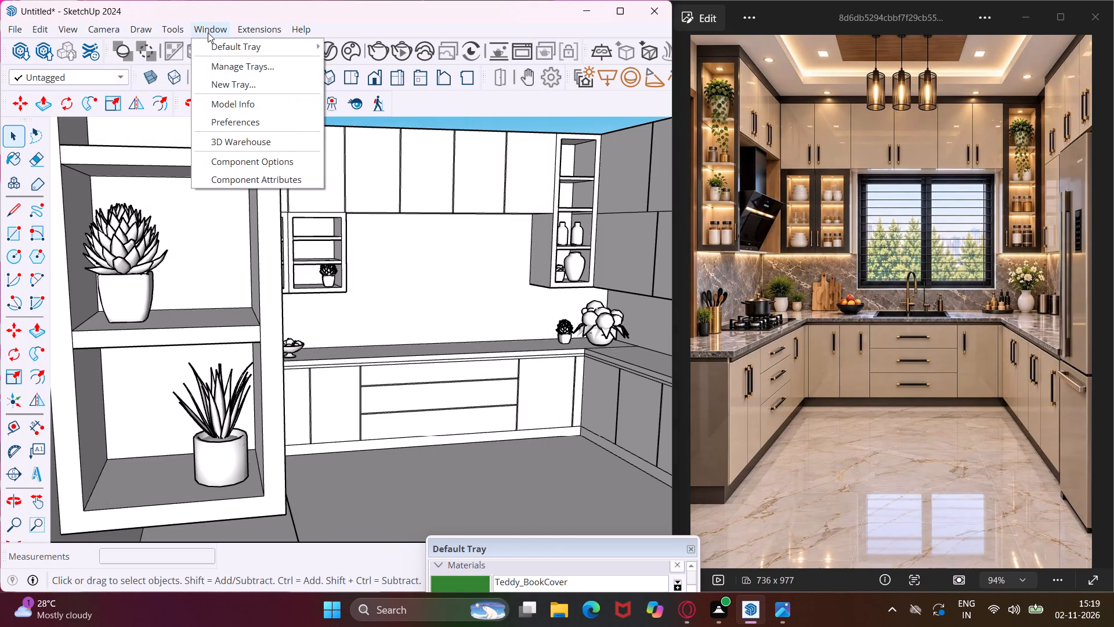
left_click(238, 137)
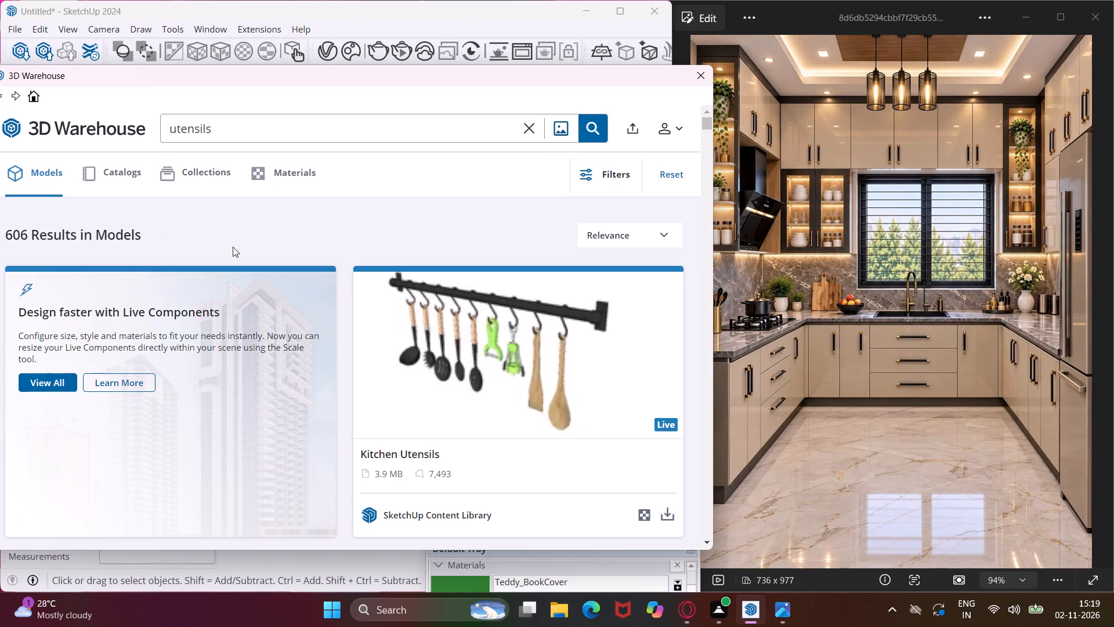
scroll(233, 282, "down", 3)
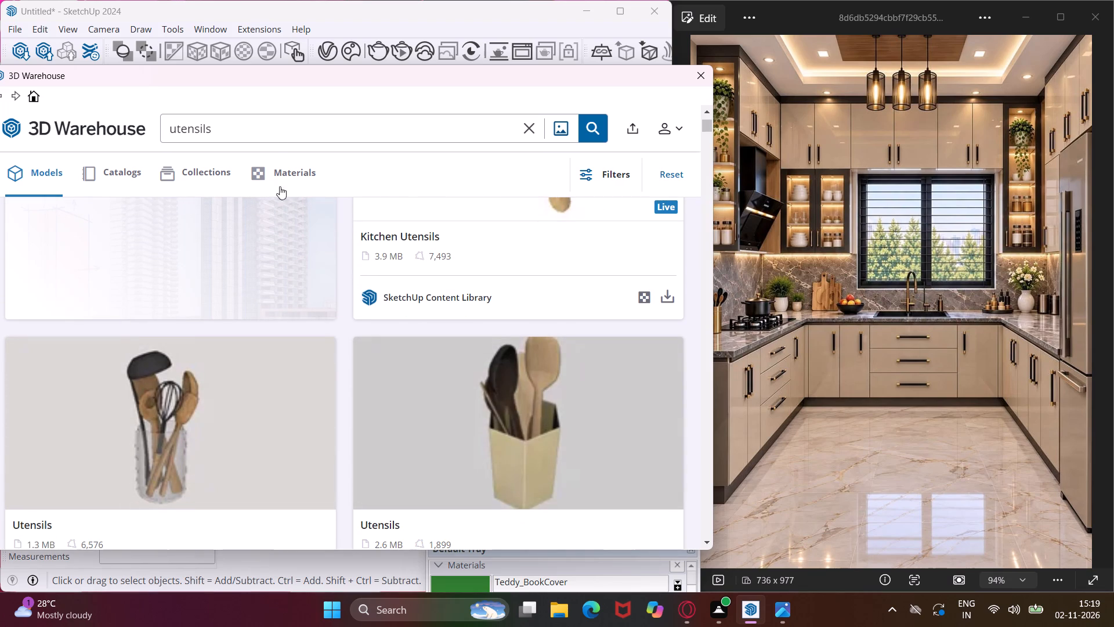
left_click(263, 138)
key("BackSpace")
key("BackSpace")
key("BackSpace")
key("BackSpace")
key("BackSpace")
key("BackSpace")
key("BackSpace")
key("BackSpace")
key("BackSpace")
key("BackSpace")
key("BackSpace")
key("BackSpace")
key("BackSpace")
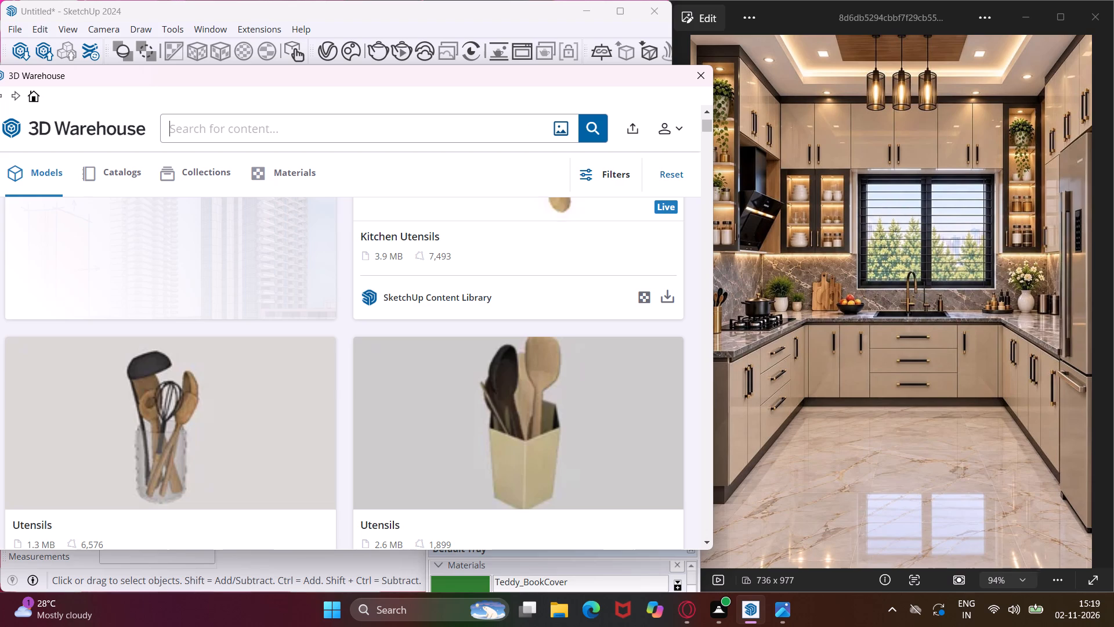
key("c")
type("himney")
key("Return")
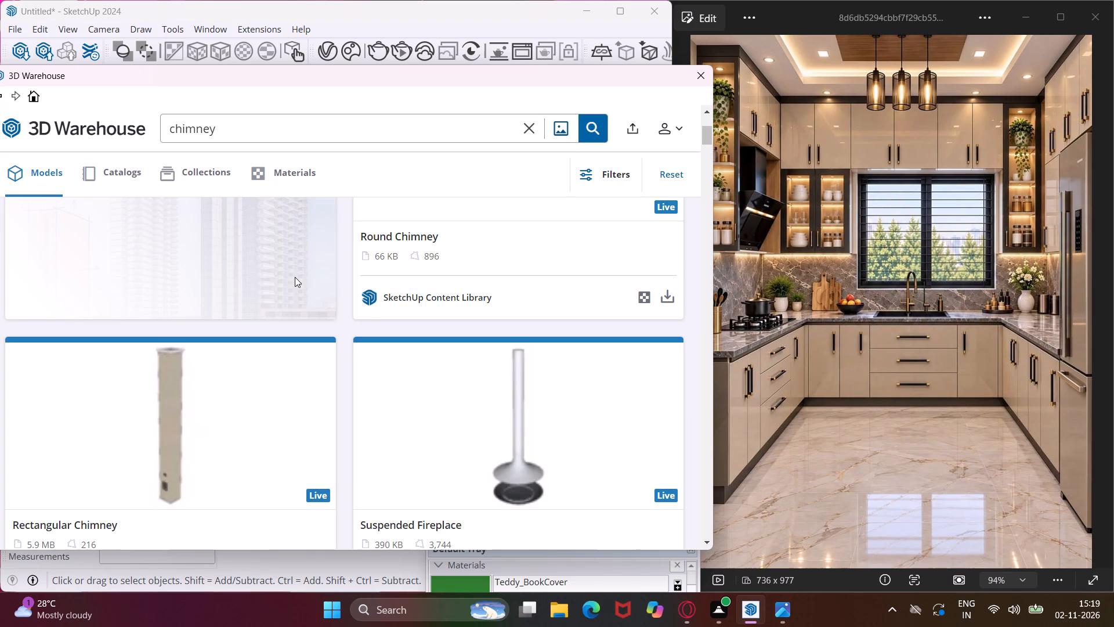
Browse the chimney search results for a black kitchen hood resembling the one in the reference picture.
scroll(298, 320, "down", 2)
scroll(298, 329, "up", 6)
scroll(298, 329, "down", 3)
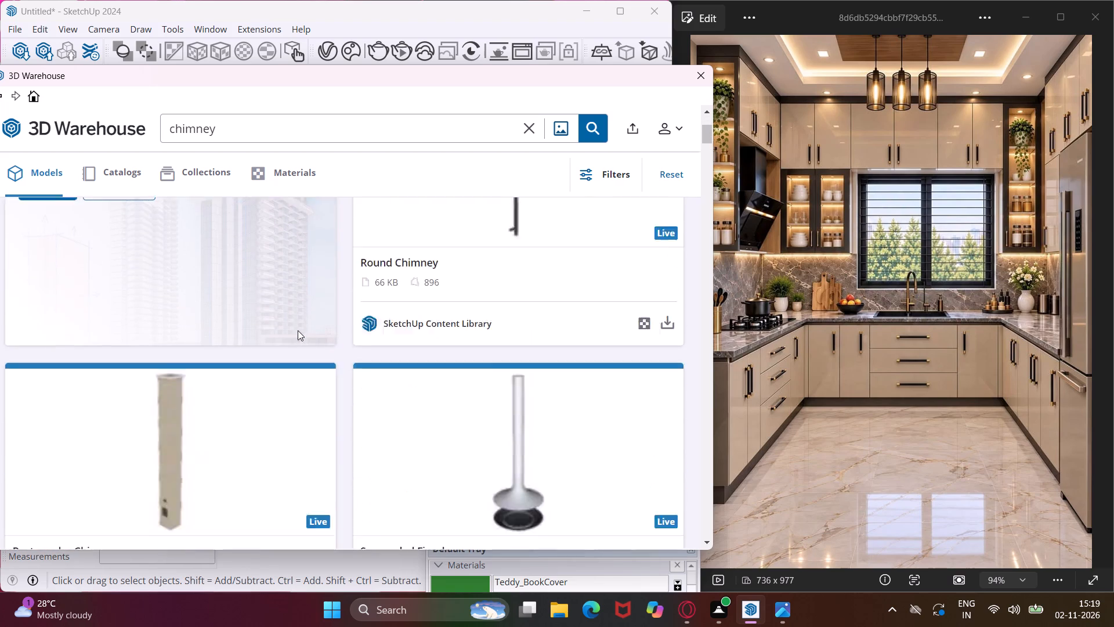
scroll(298, 330, "down", 9)
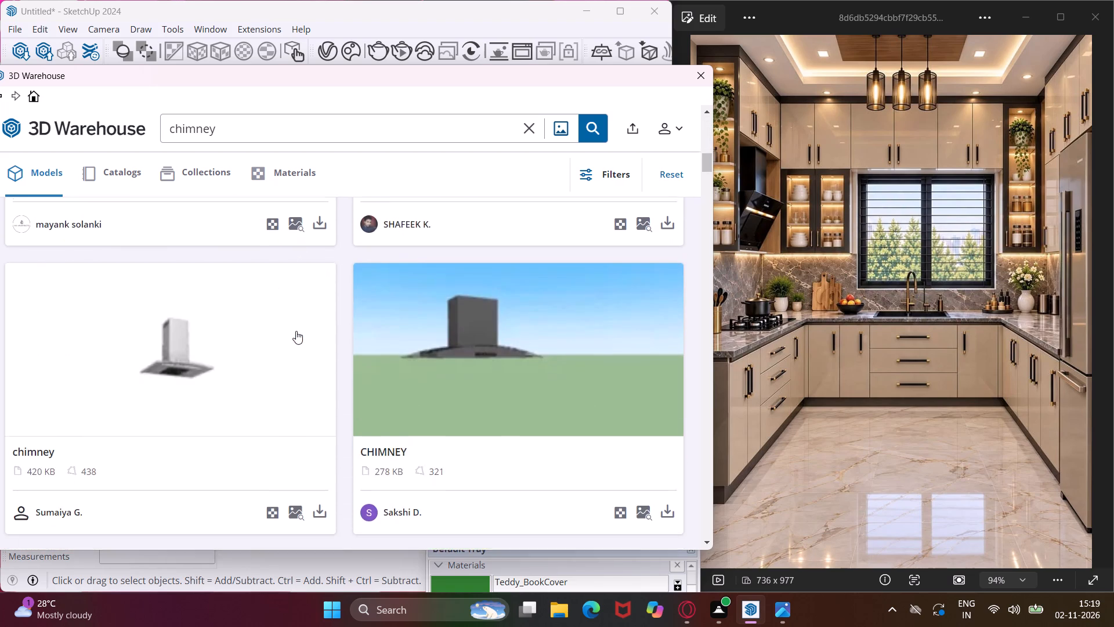
scroll(296, 331, "up", 4)
scroll(296, 331, "down", 7)
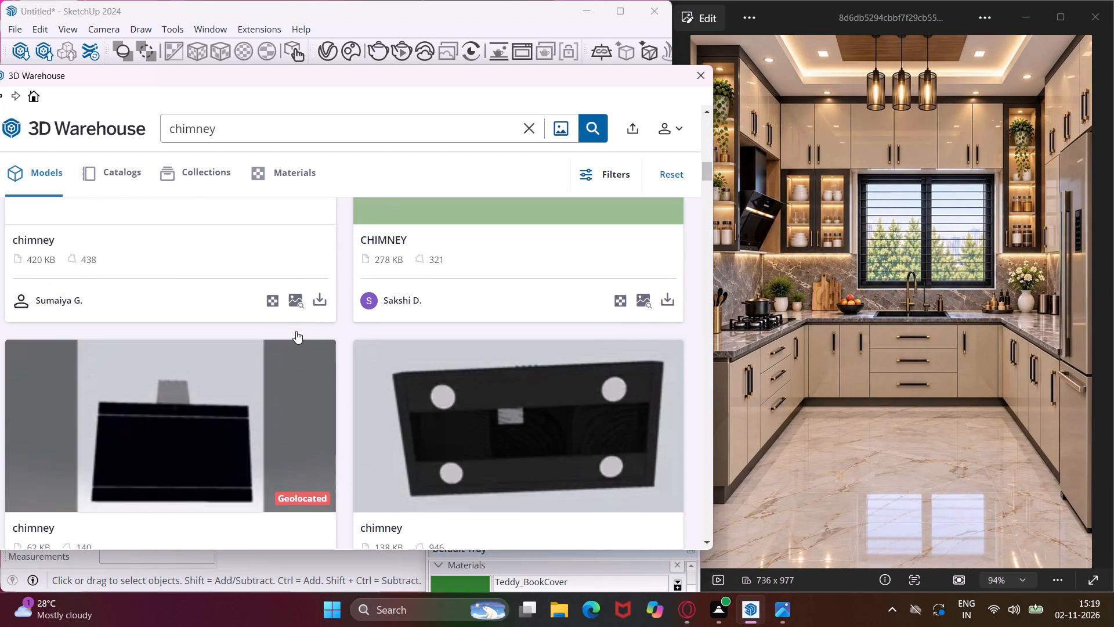
scroll(296, 331, "down", 6)
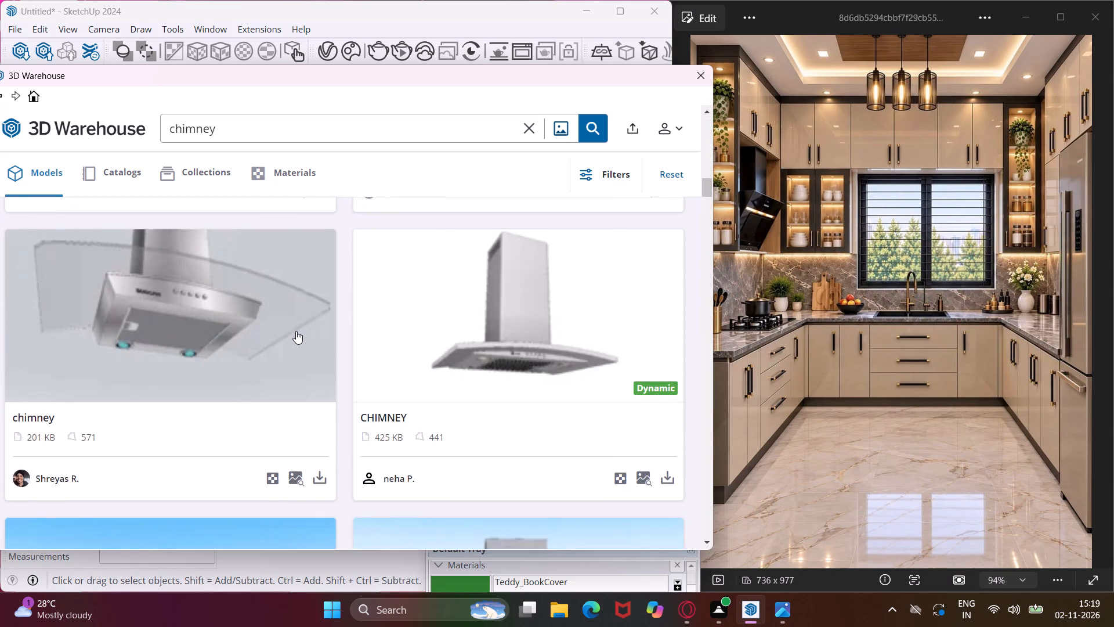
scroll(296, 331, "down", 5)
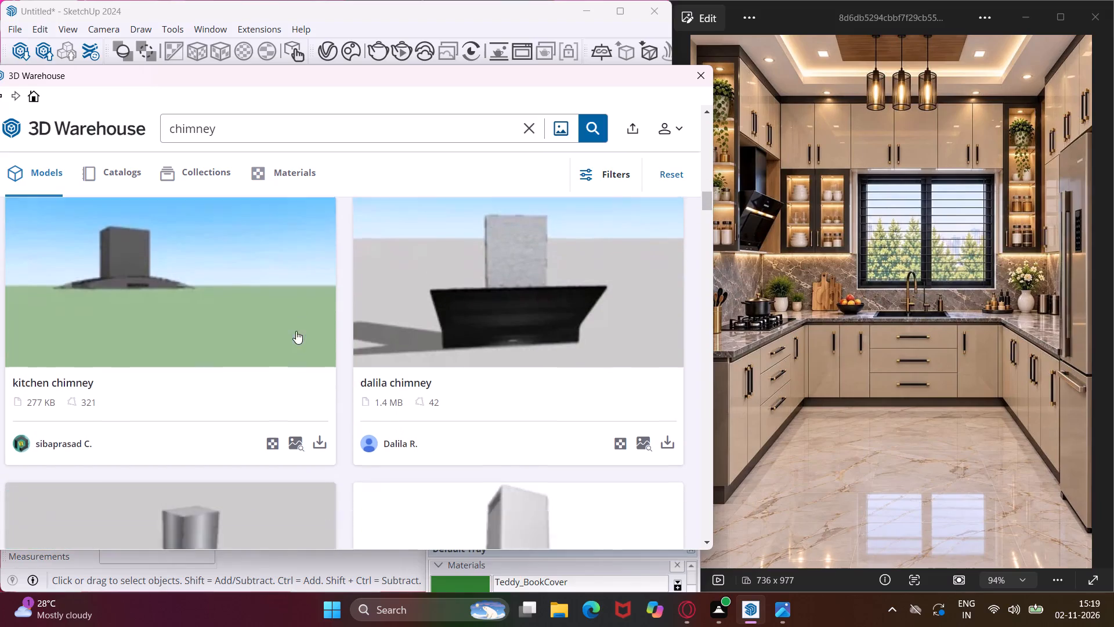
scroll(296, 331, "down", 11)
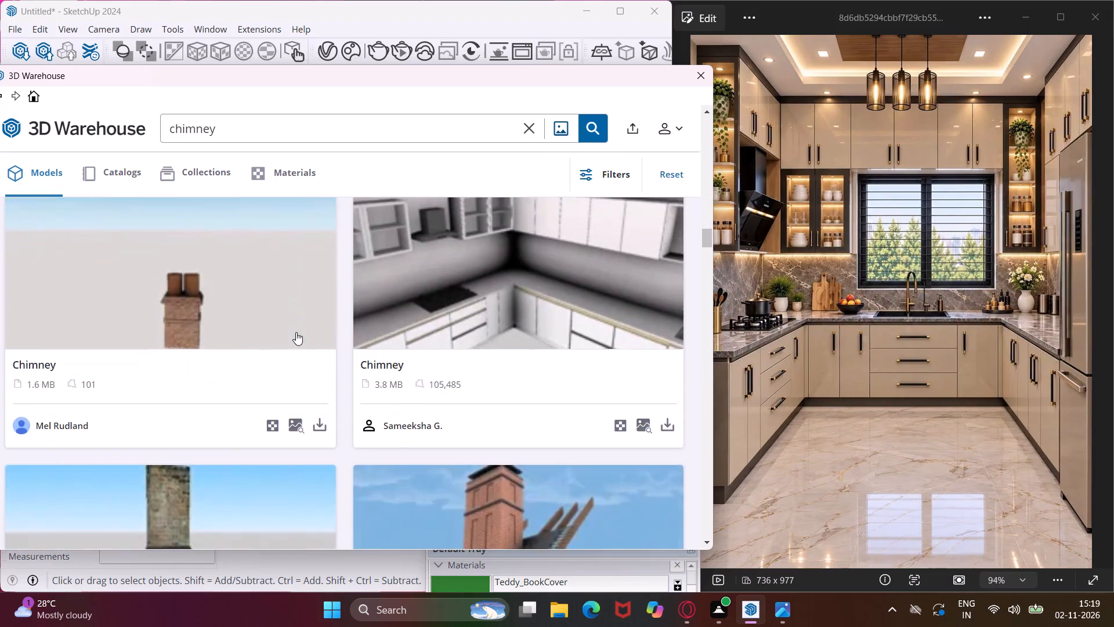
scroll(296, 332, "down", 16)
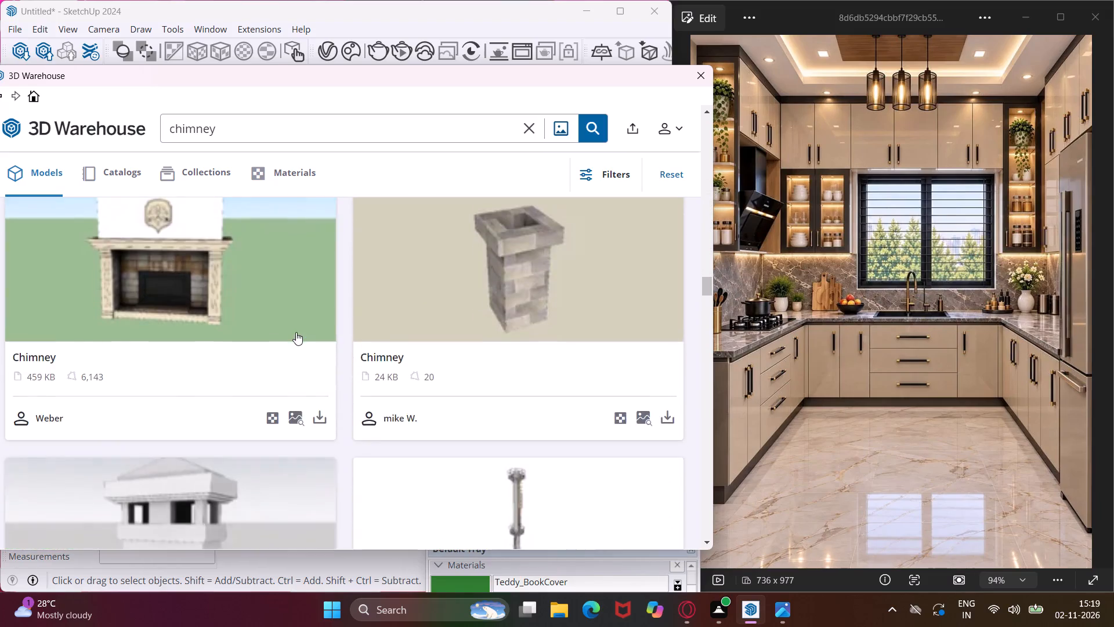
scroll(296, 332, "down", 20)
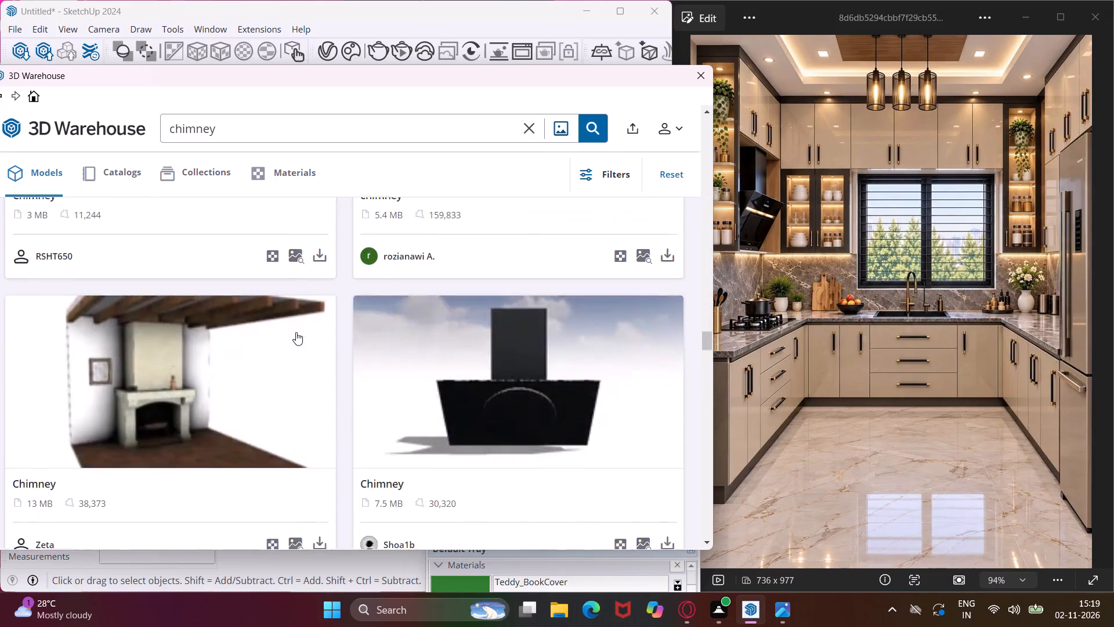
scroll(296, 332, "down", 1)
Download the 7.5 MB black Chimney hood into the model and place it on the ground outside the kitchen's front right corner.
left_click(667, 333)
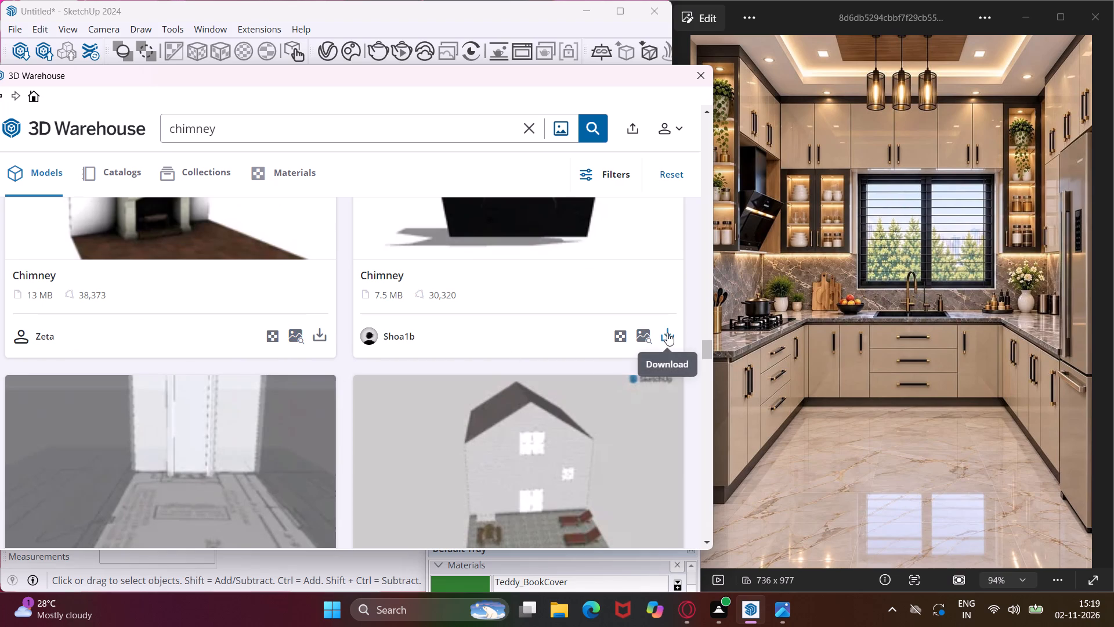
left_click(314, 325)
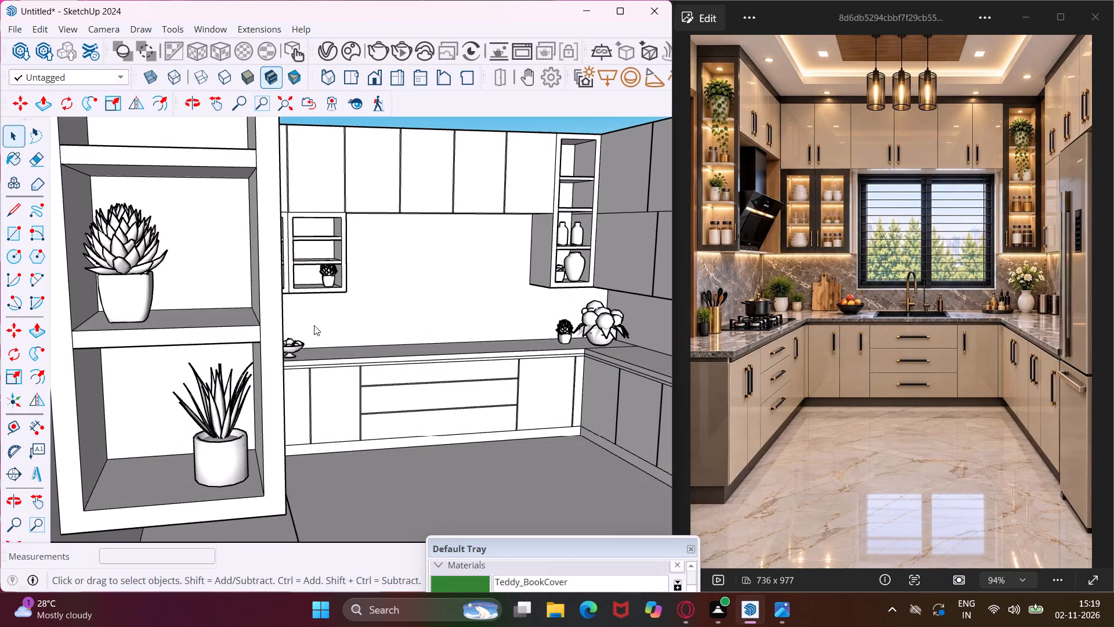
scroll(362, 273, "down", 6)
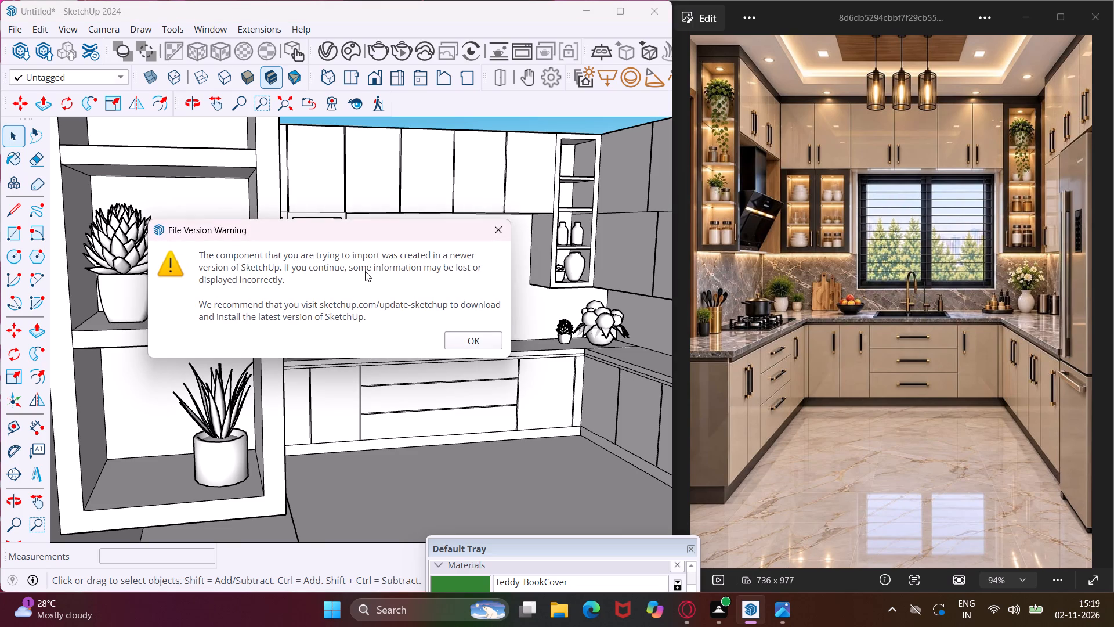
left_click(447, 339)
scroll(339, 357, "down", 14)
scroll(461, 464, "up", 2)
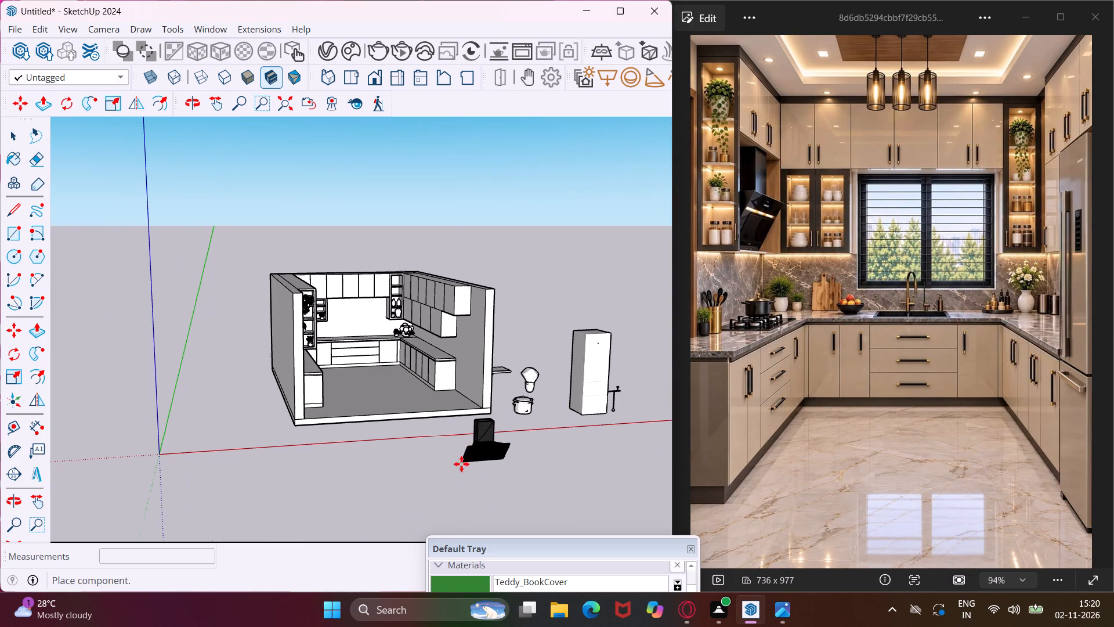
left_click(457, 448)
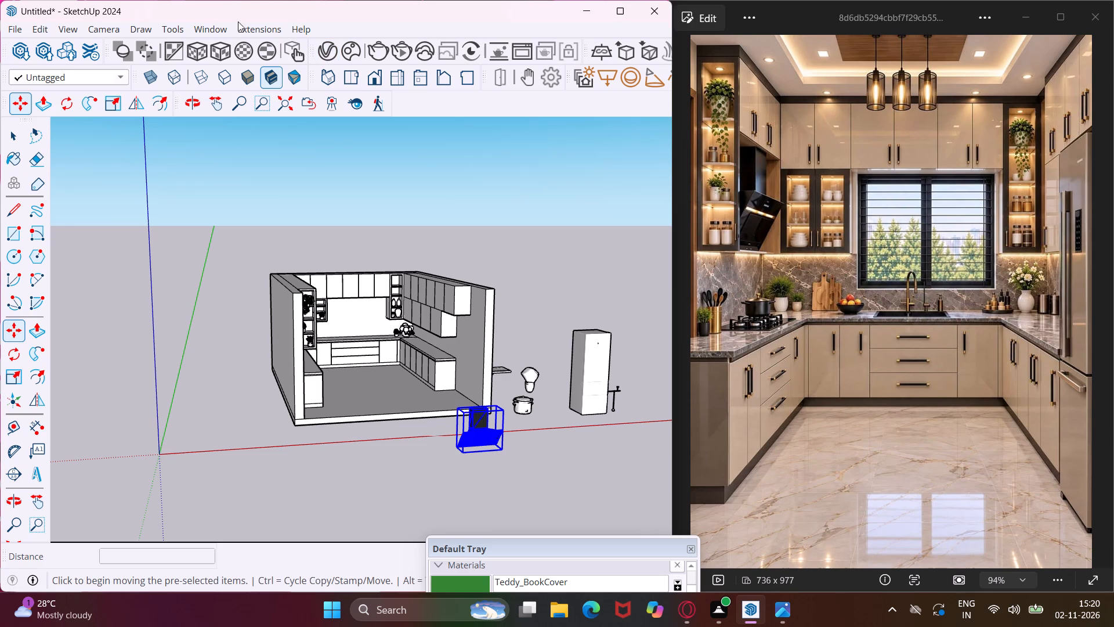
Search 3D Warehouse for "stove".
left_click(220, 30)
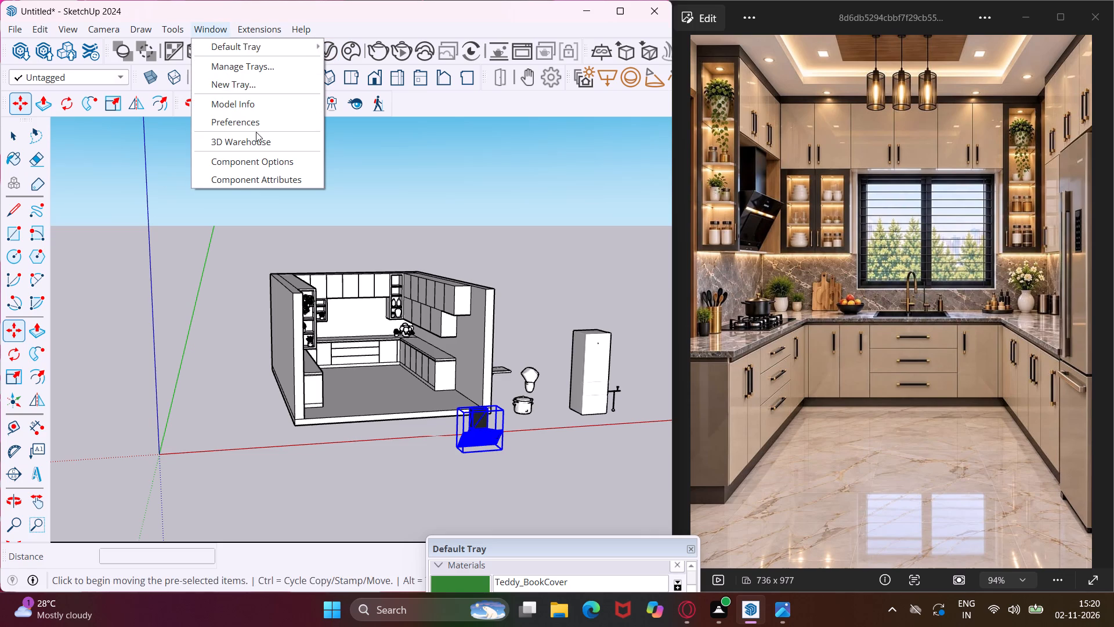
left_click(258, 137)
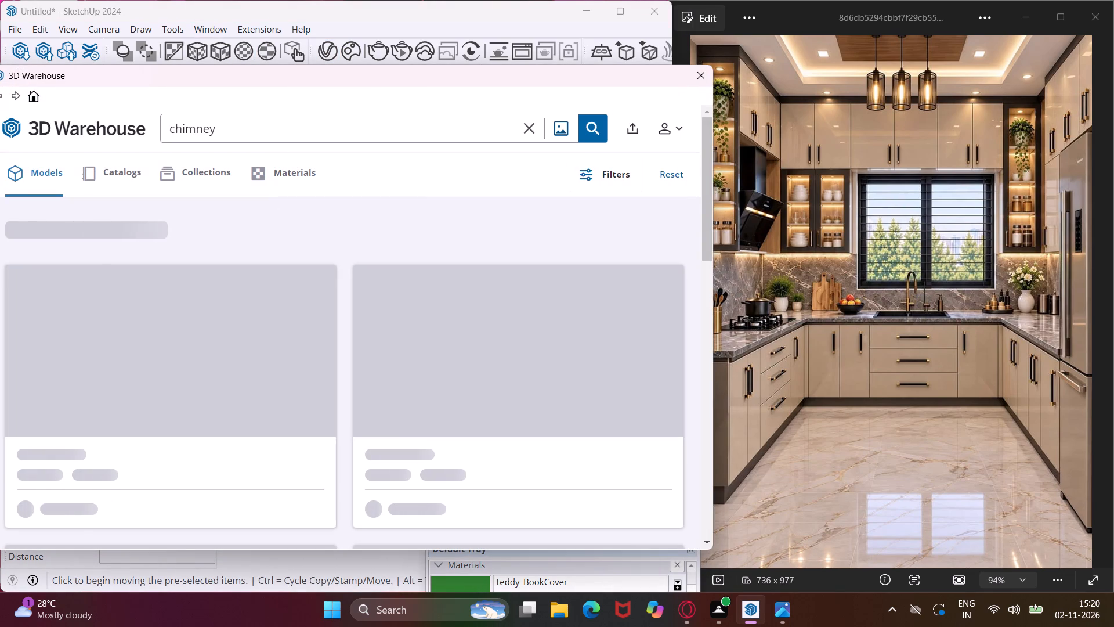
left_click(267, 133)
key("BackSpace")
key("BackSpace")
key("BackSpace")
key("BackSpace")
key("BackSpace")
key("BackSpace")
key("BackSpace")
key("BackSpace")
key("BackSpace")
key("BackSpace")
key("BackSpace")
key("BackSpace")
key("BackSpace")
key("BackSpace")
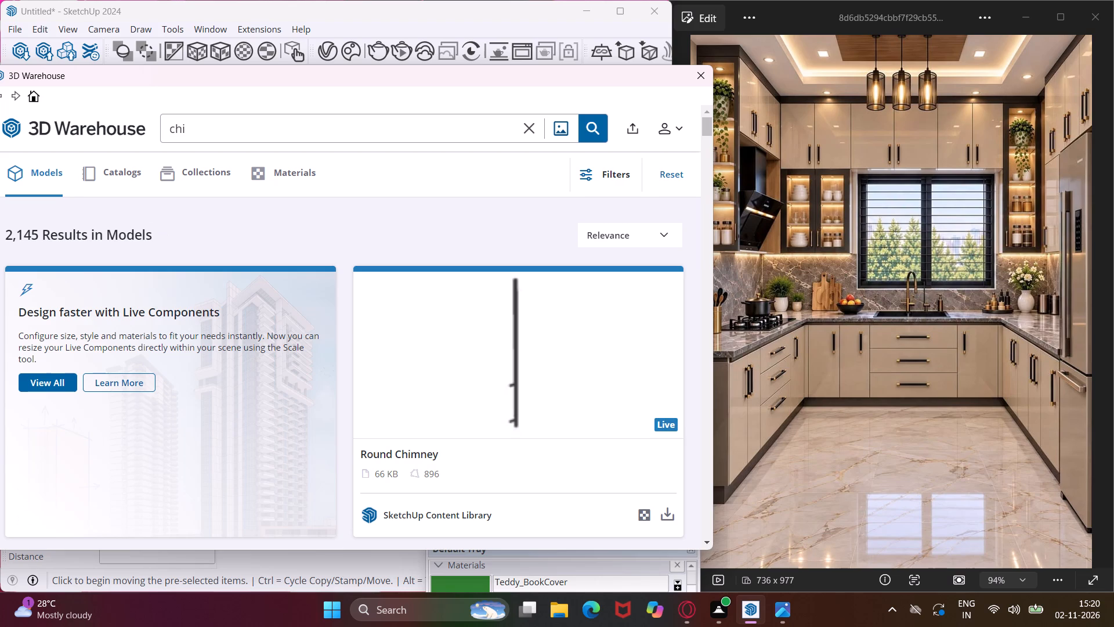
type("st")
type("ove")
key("Return")
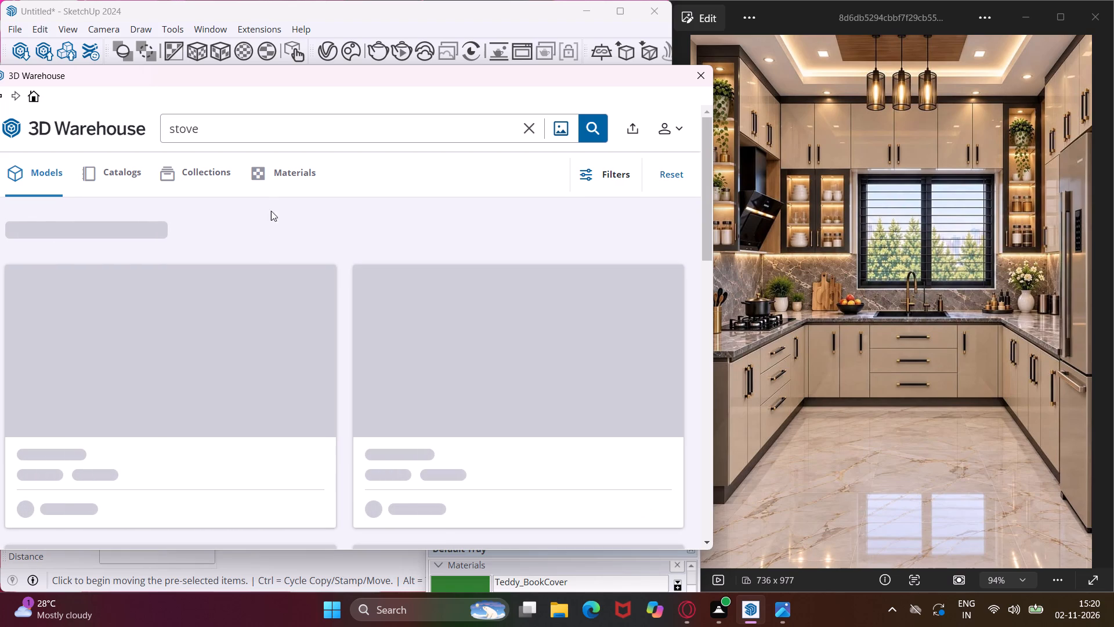
Download the 1.7 MB black gas stove into the model and place it on the ground in front of the kitchen.
scroll(404, 343, "down", 1)
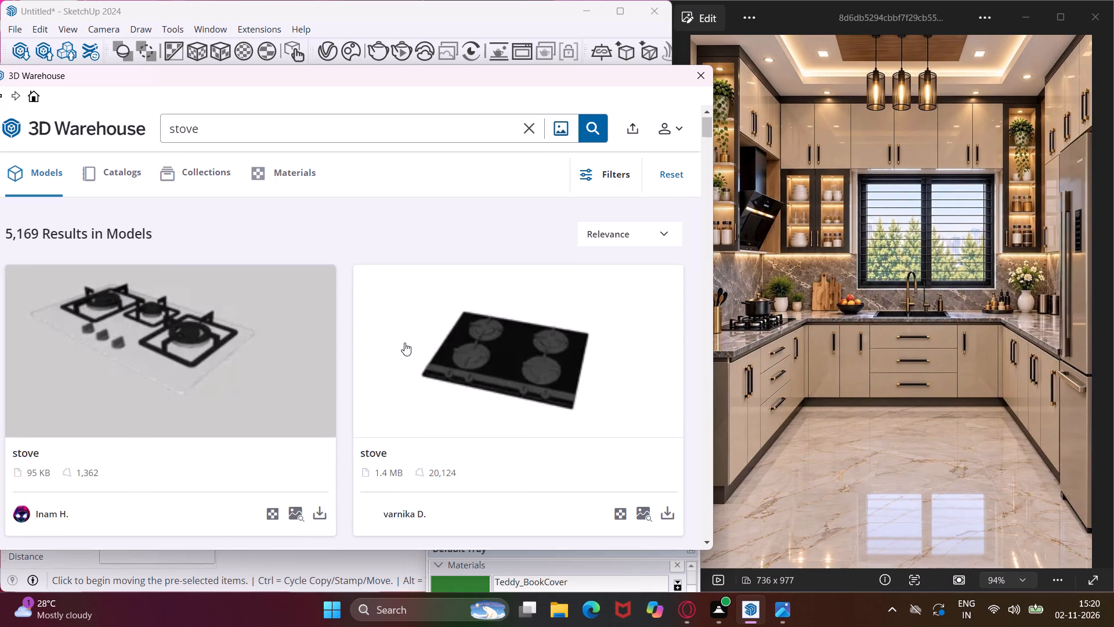
scroll(404, 343, "down", 7)
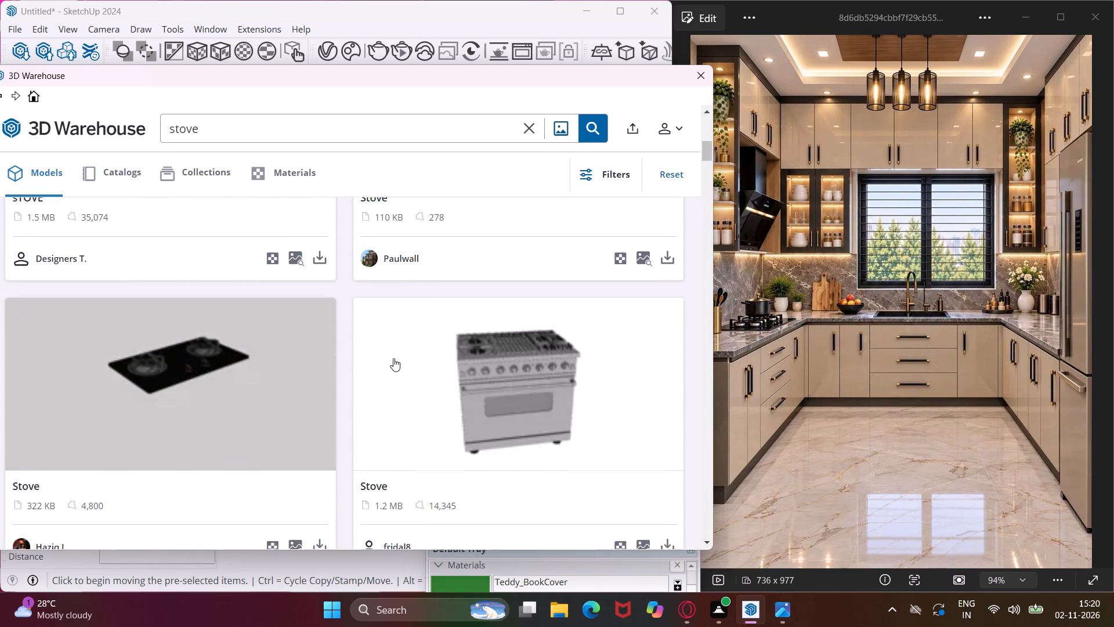
scroll(393, 358, "down", 4)
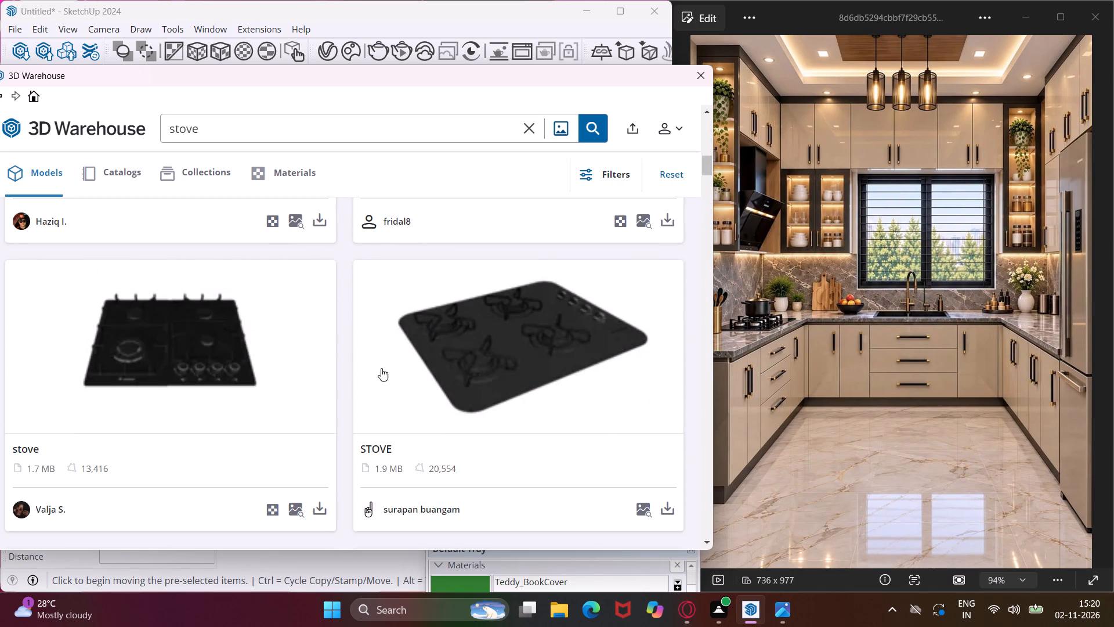
scroll(308, 442, "down", 2)
left_click(316, 364)
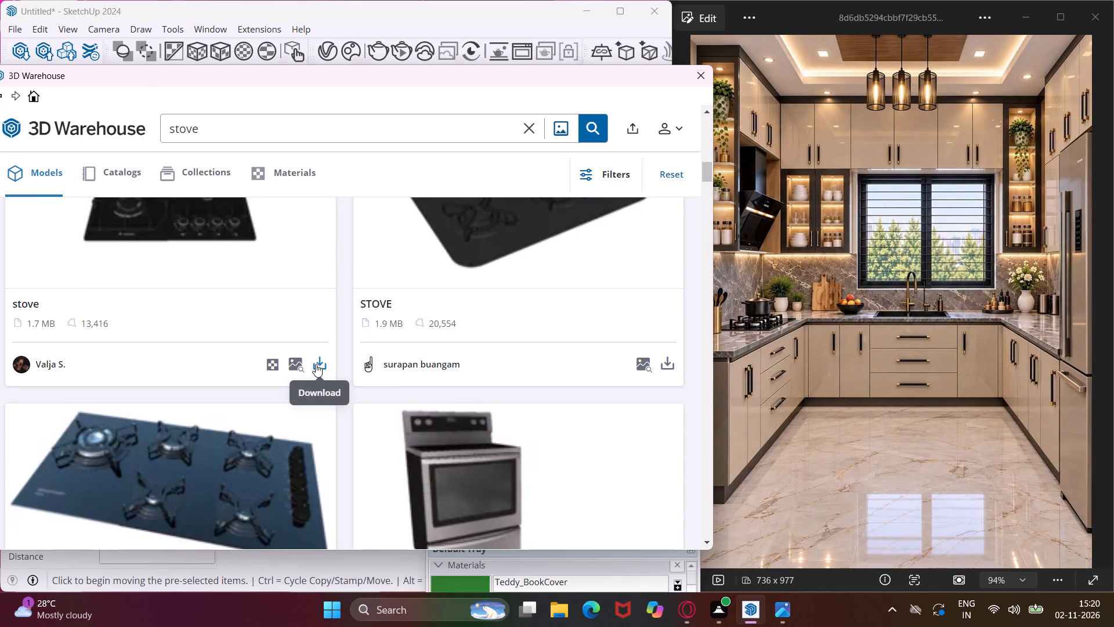
left_click(297, 325)
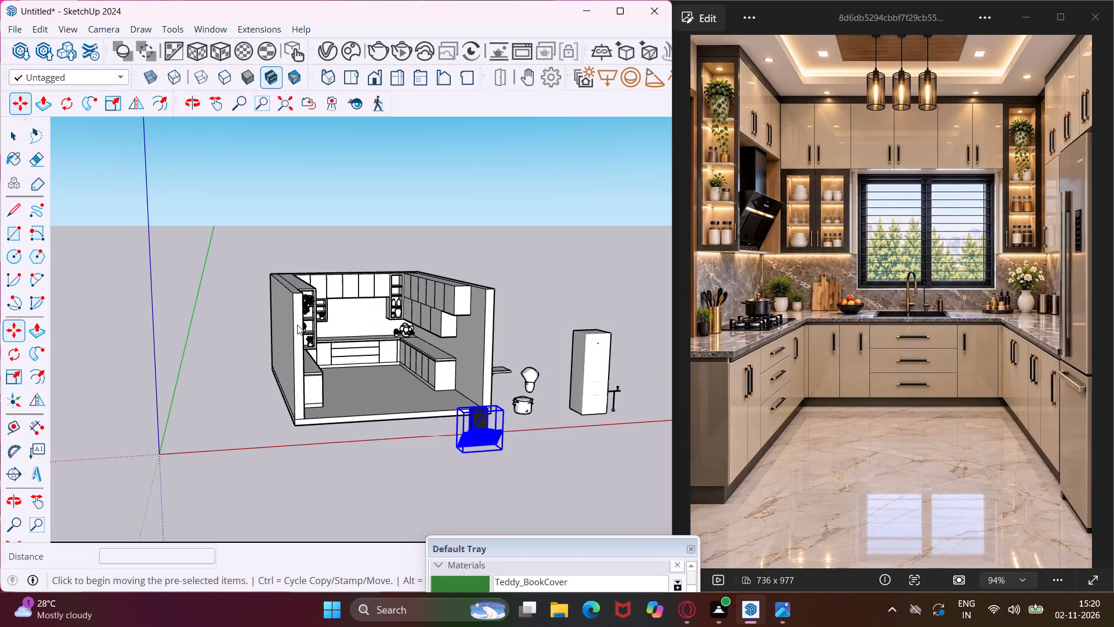
scroll(297, 325, "down", 2)
scroll(332, 380, "down", 1)
scroll(348, 435, "up", 7)
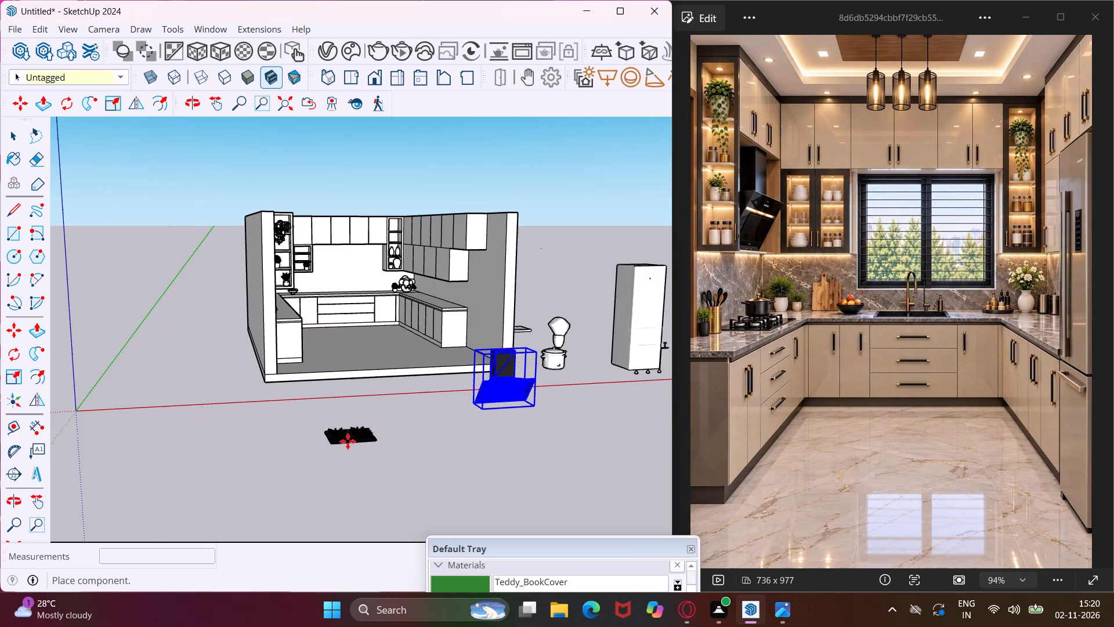
left_click(348, 441)
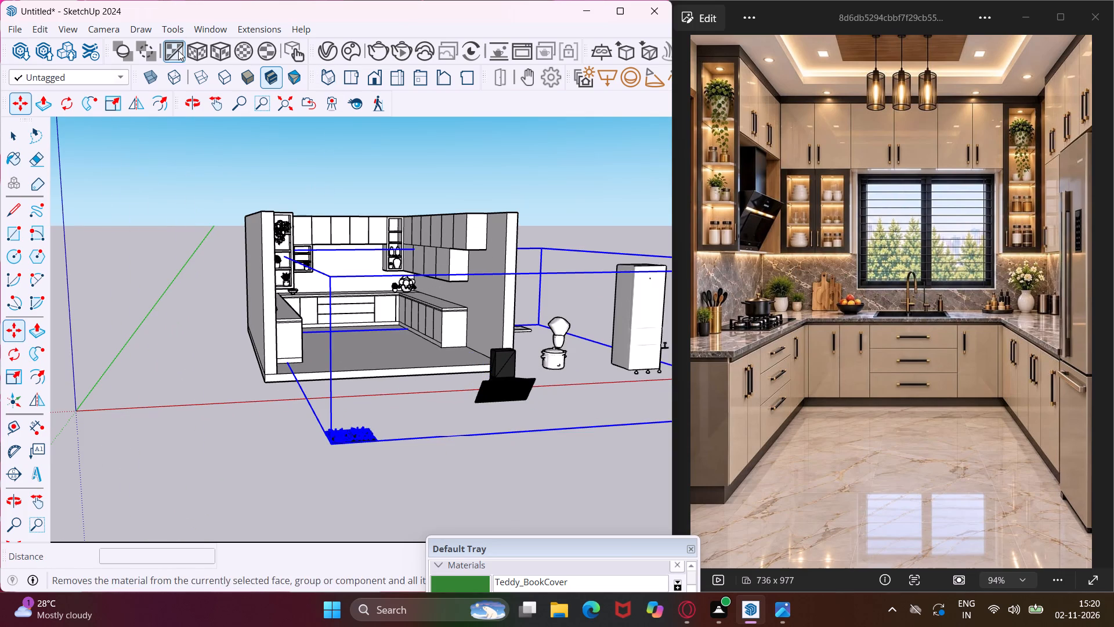
Search 3D Warehouse for "kitchen utensils".
left_click(219, 26)
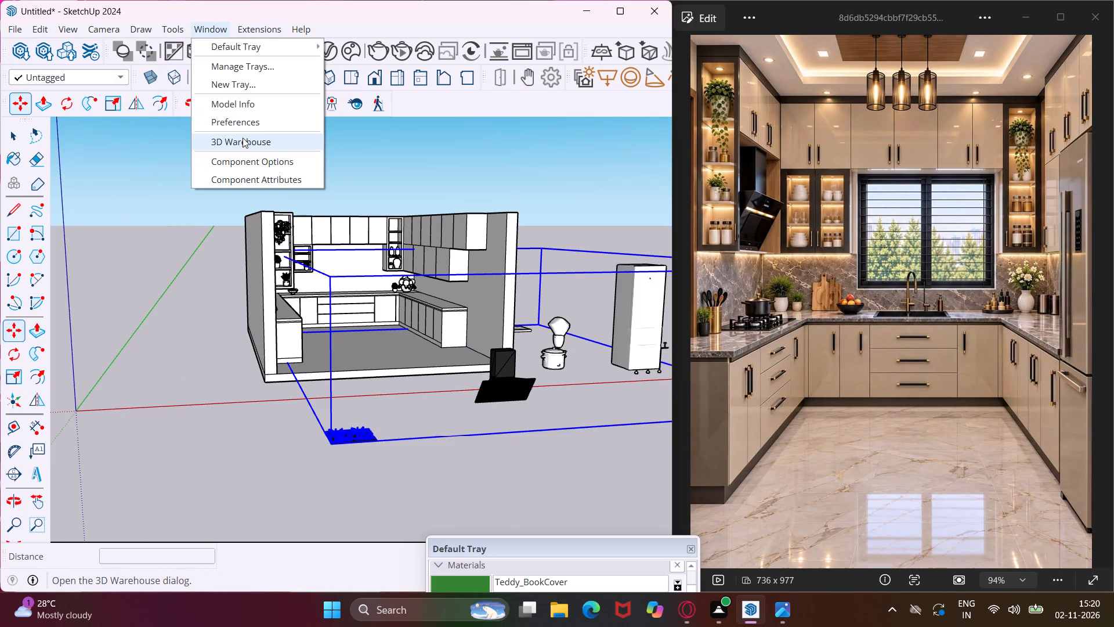
left_click(243, 138)
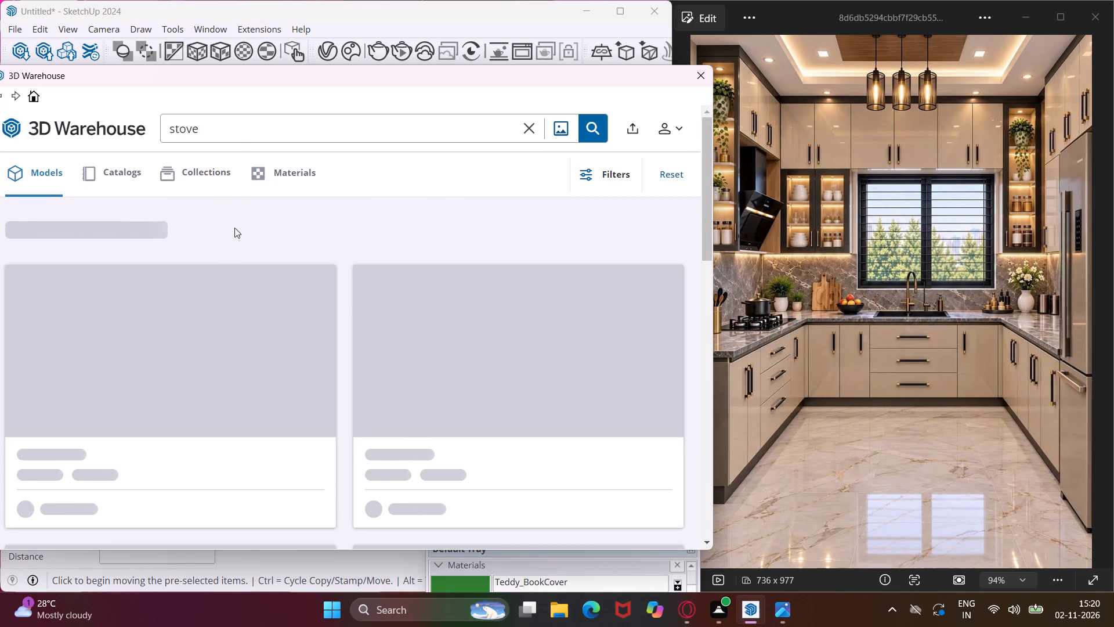
left_click(233, 122)
key("BackSpace")
key("BackSpace")
key("BackSpace")
key("BackSpace")
key("BackSpace")
key("BackSpace")
key("BackSpace")
key("BackSpace")
key("BackSpace")
key("BackSpace")
key("BackSpace")
key("BackSpace")
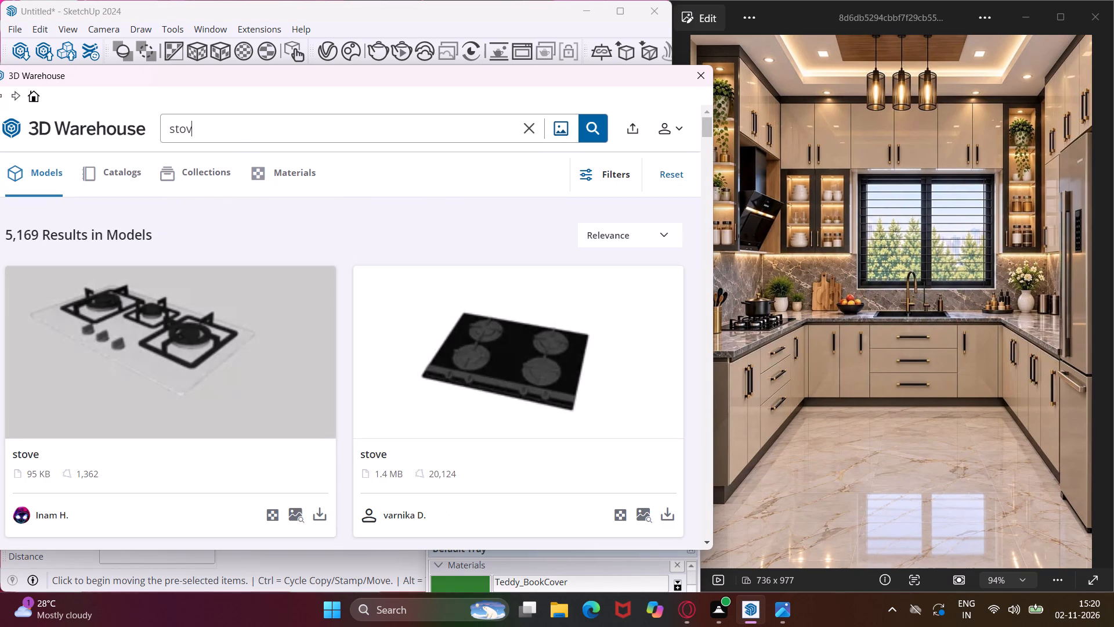
type("ki")
type("tc")
type("he")
type("n")
key("space")
key("u")
type("te")
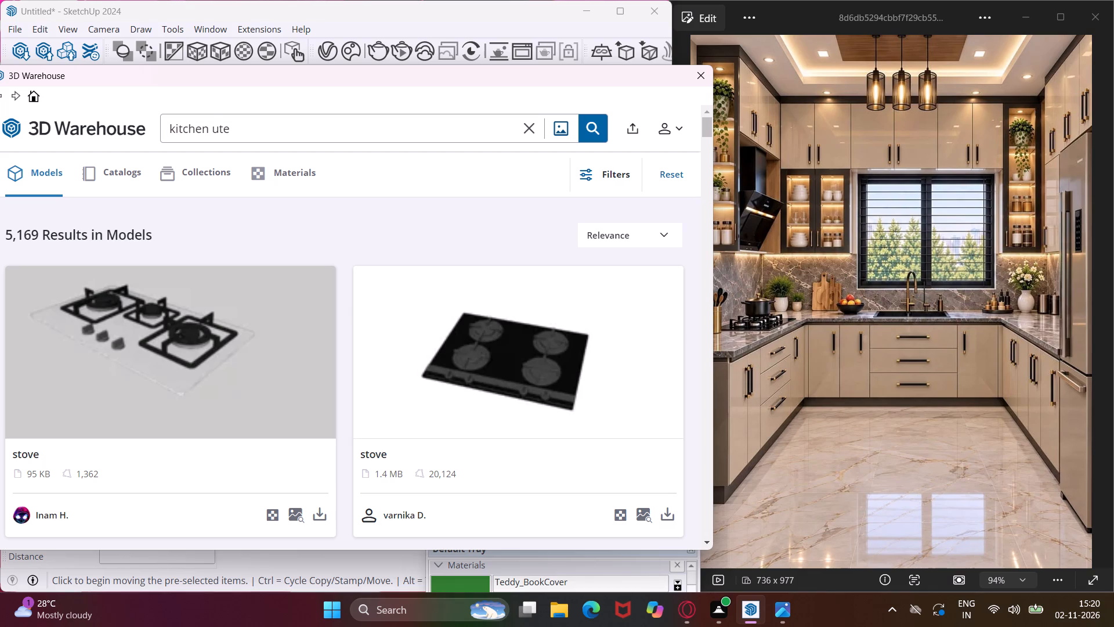
key("n")
key("s")
key("i")
type("ls")
key("Return")
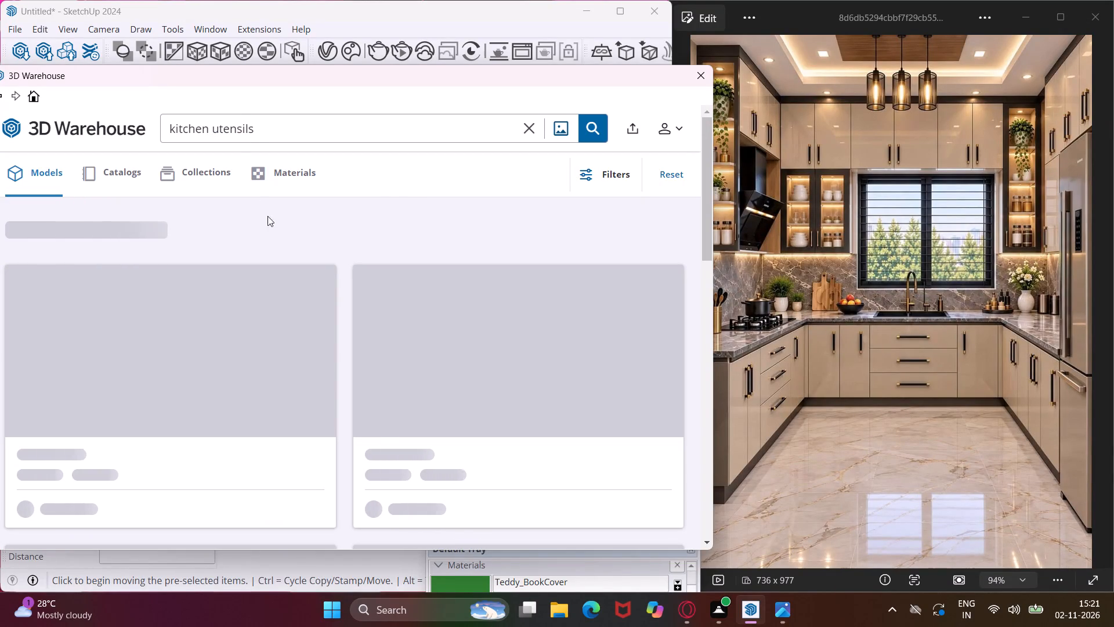
Download the 15 MB Kitchen utensils model with jars and bowls and place it on the ground in front of the kitchen.
scroll(256, 320, "down", 5)
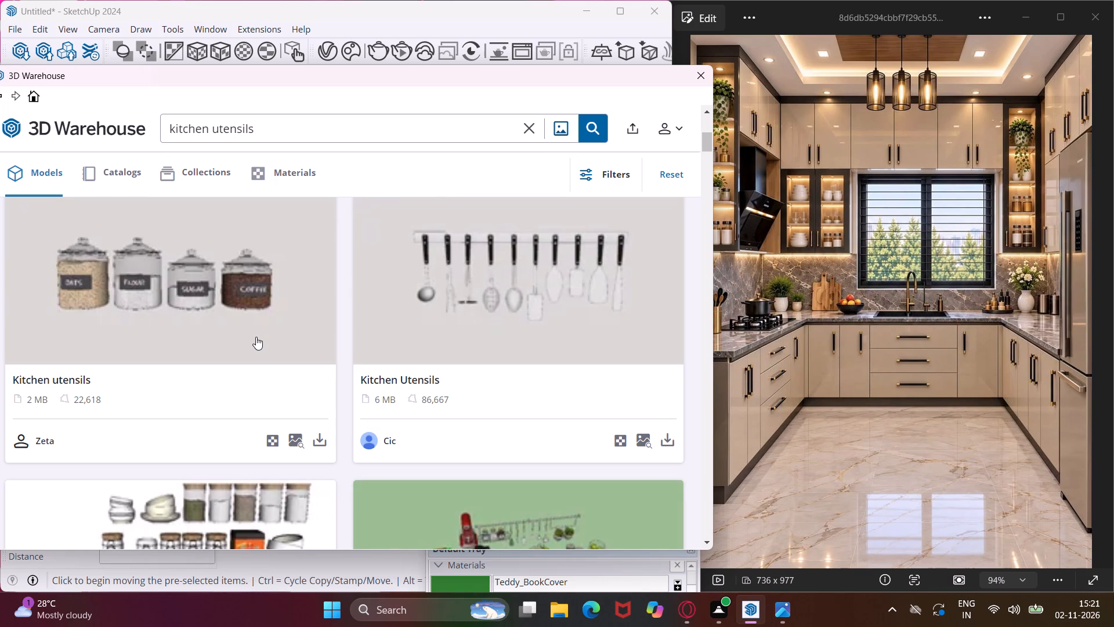
scroll(256, 337, "down", 2)
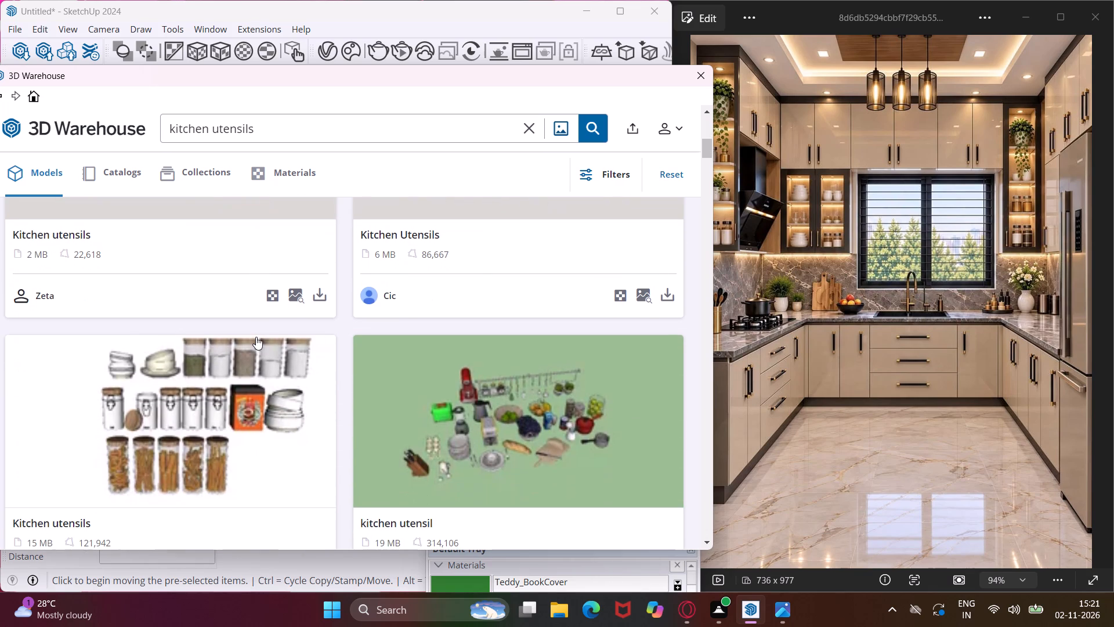
scroll(250, 340, "down", 2)
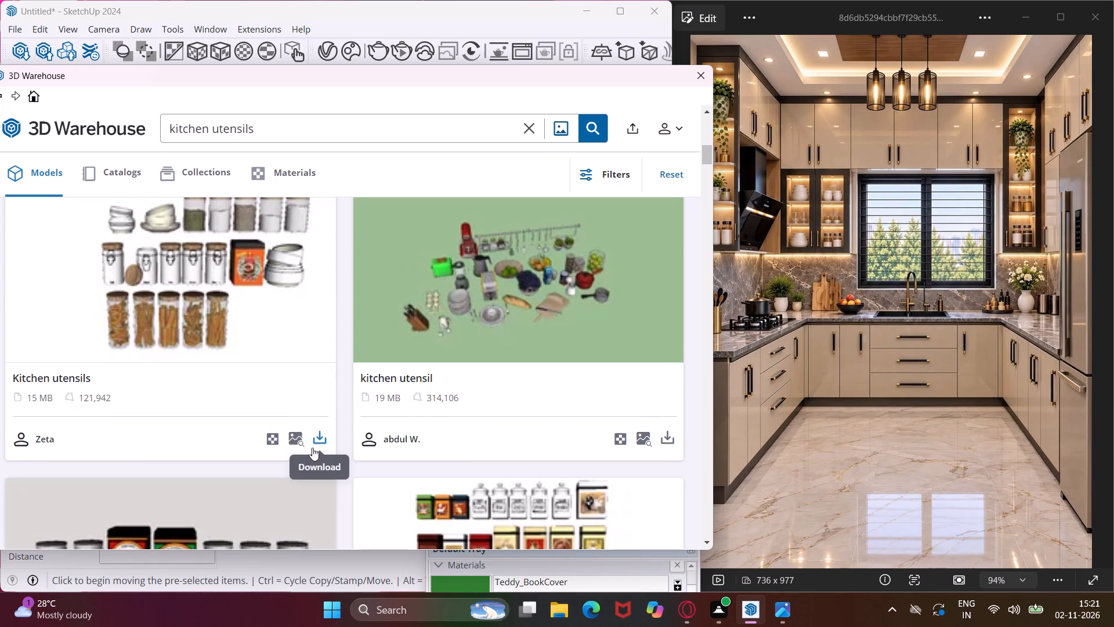
scroll(289, 423, "down", 2)
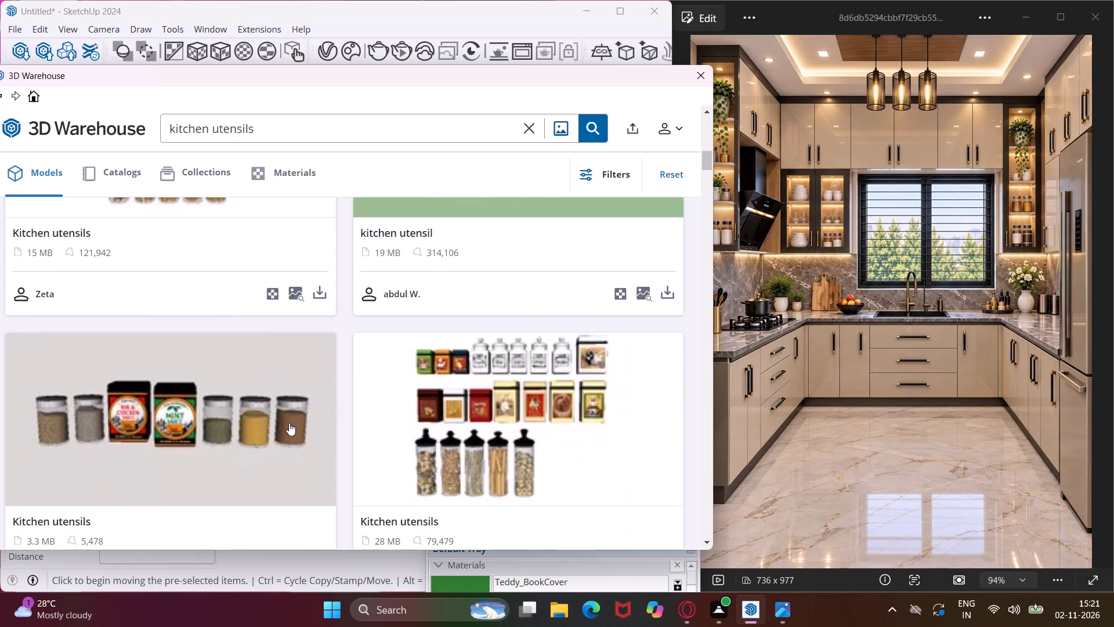
left_click(320, 294)
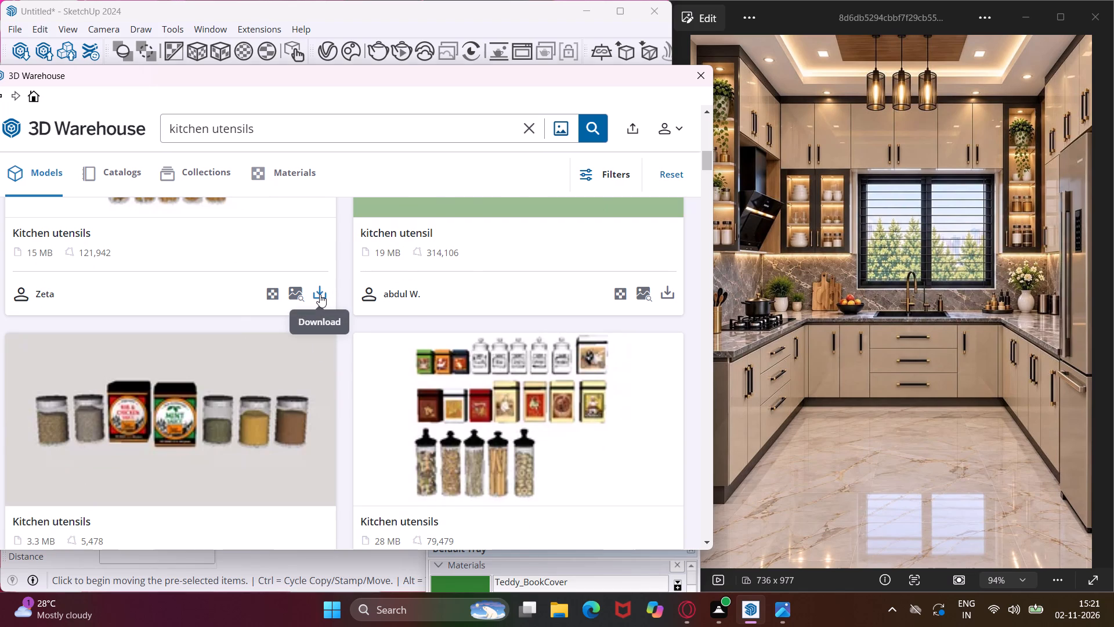
left_click(305, 326)
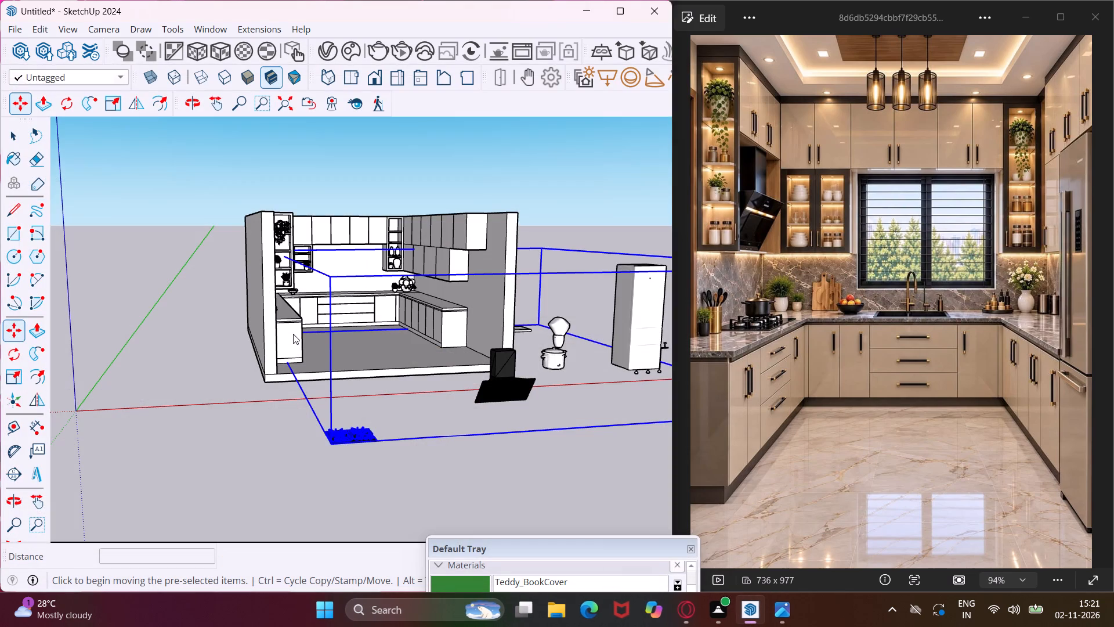
scroll(293, 334, "down", 6)
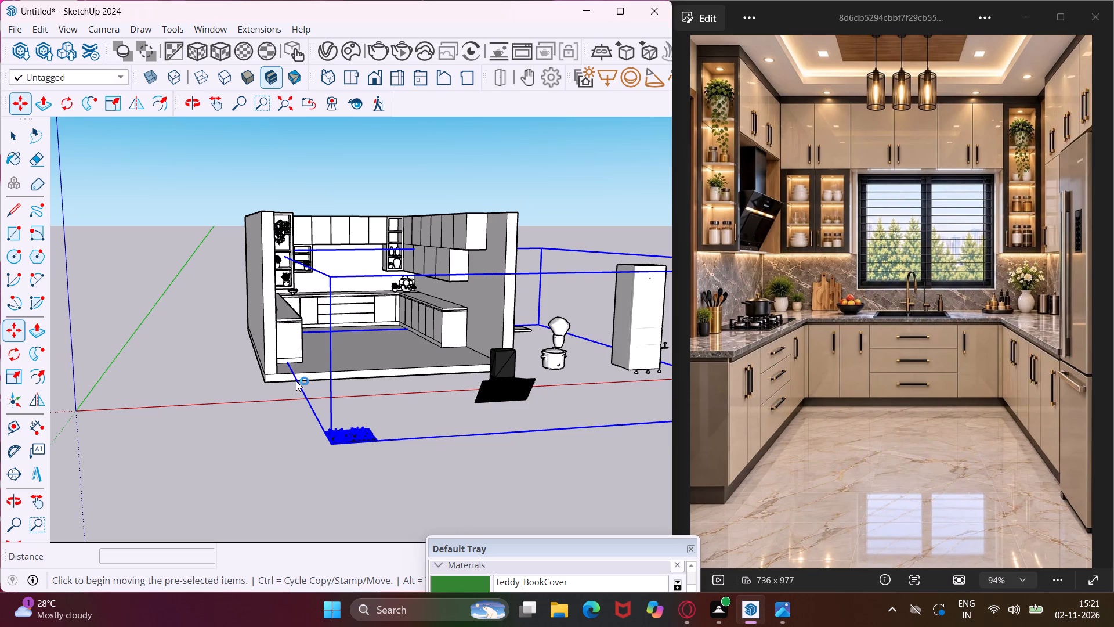
left_click(449, 340)
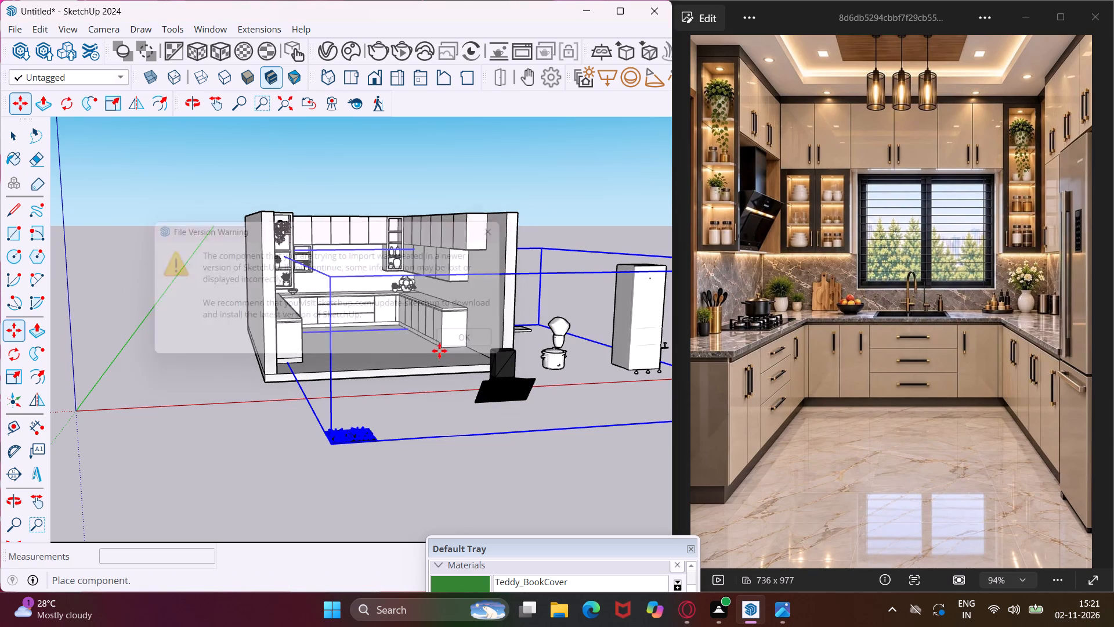
scroll(181, 445, "down", 5)
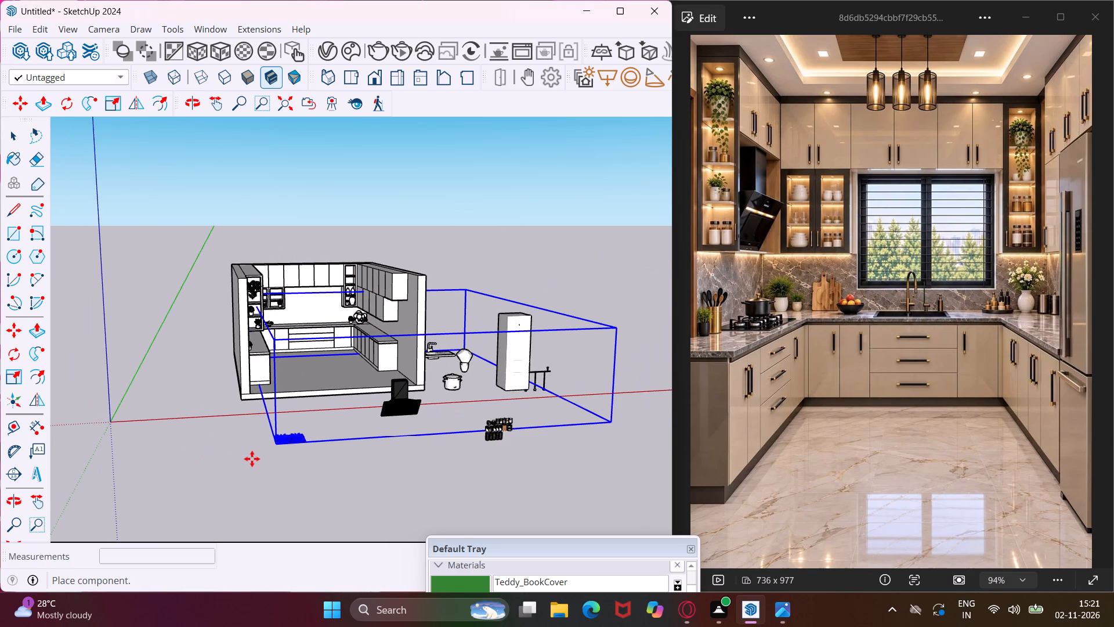
left_click(261, 472)
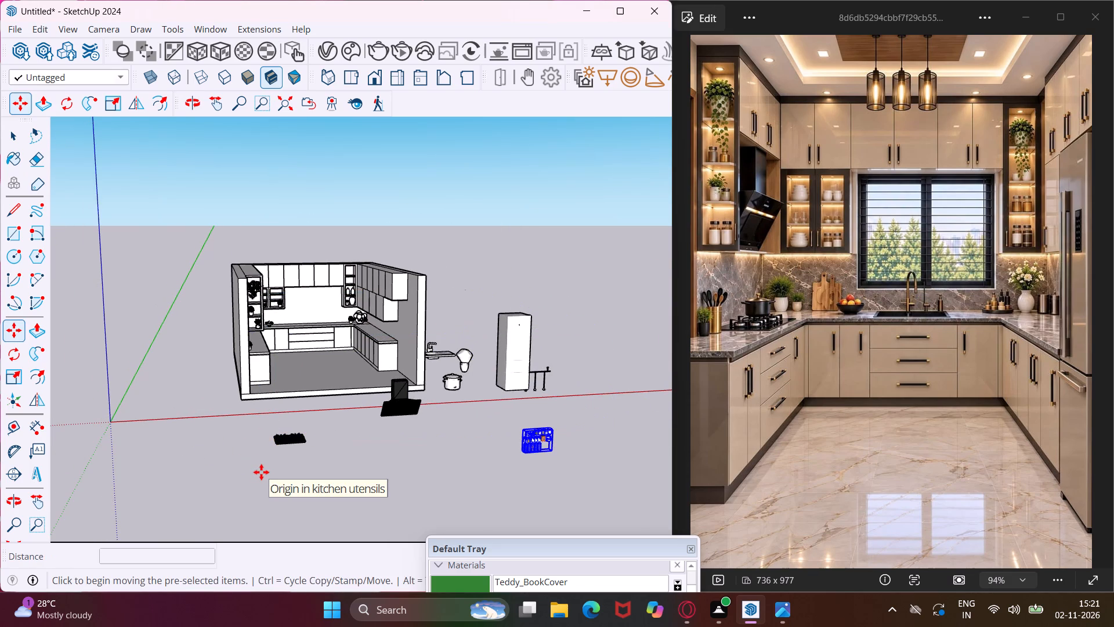
key("Escape")
key("space")
Rotate the black gas stove 90 degrees horizontally to line up with the kitchen's left counter.
scroll(299, 437, "up", 6)
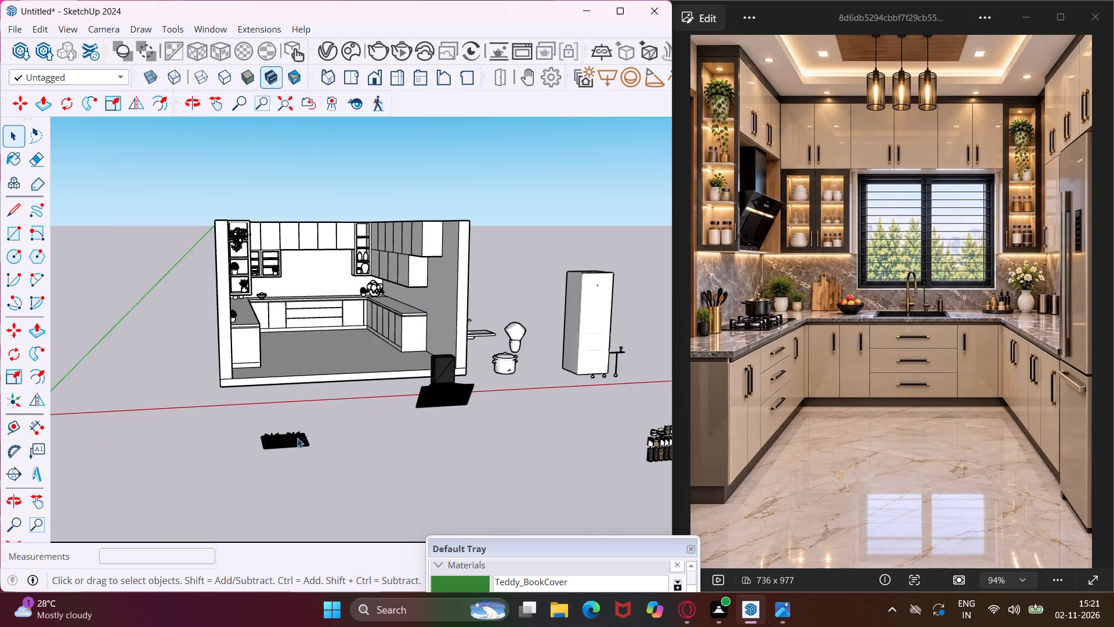
scroll(297, 438, "up", 3)
left_click(292, 448)
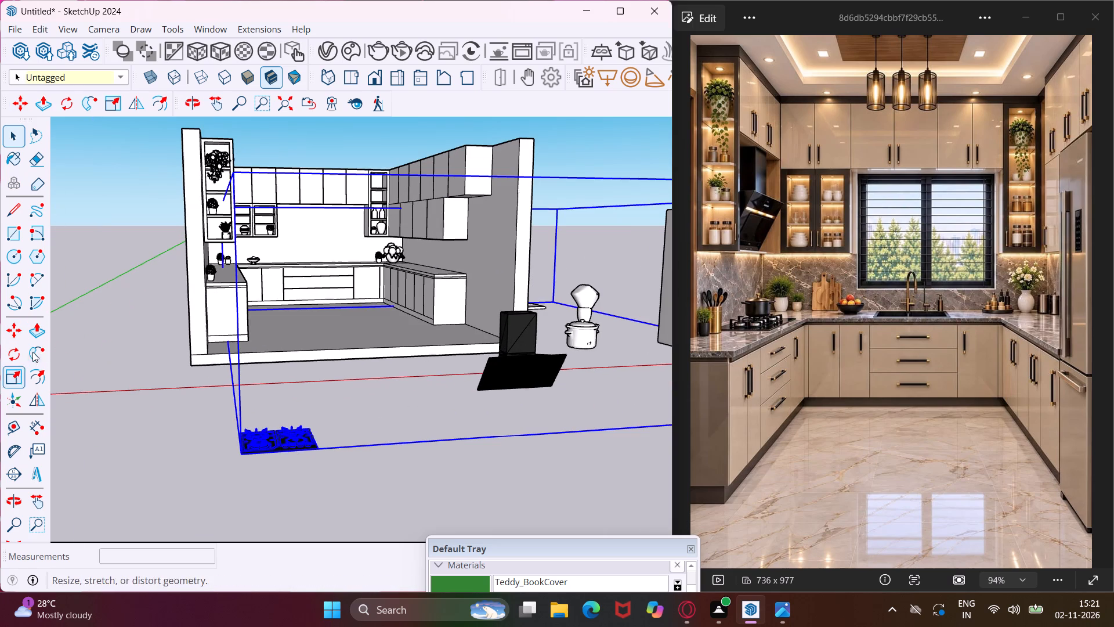
left_click(15, 351)
left_click(169, 462)
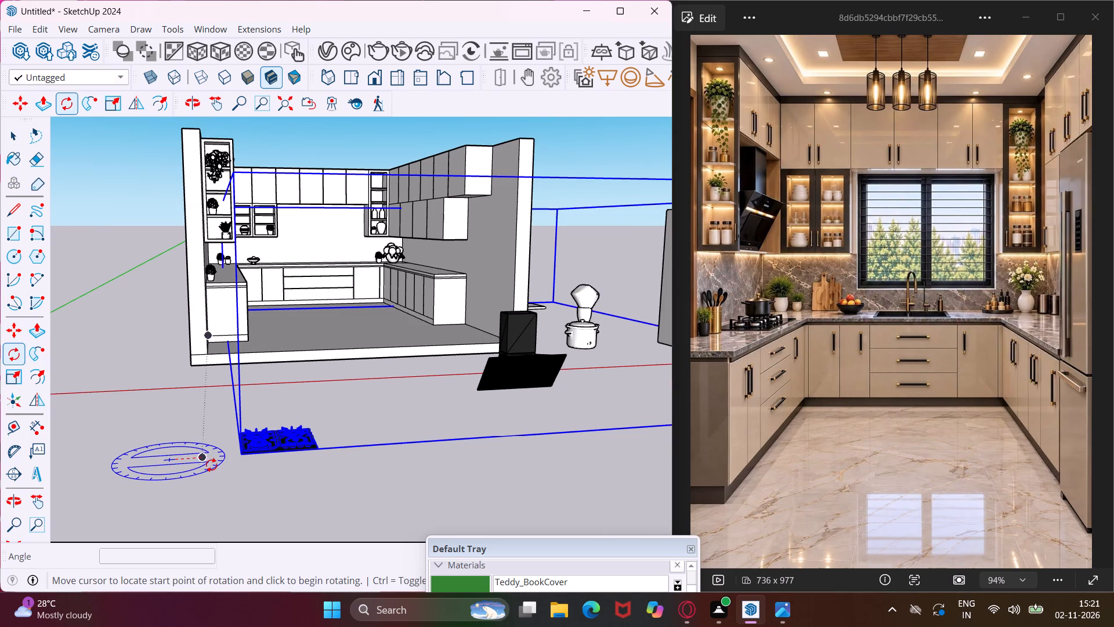
left_click(211, 465)
left_click(176, 430)
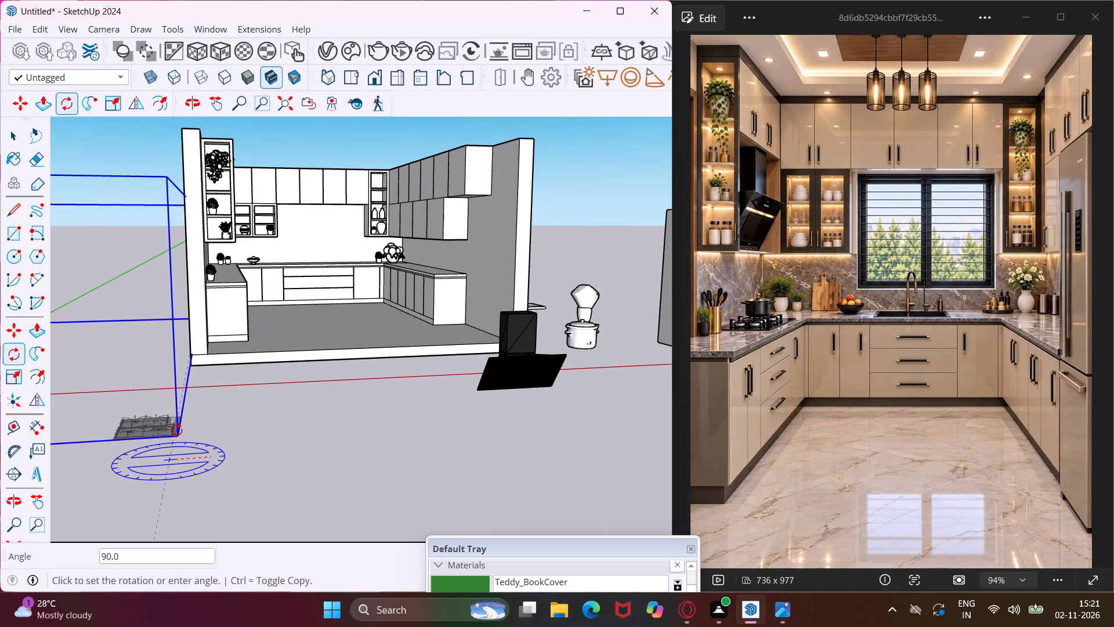
Move the gas stove by its corner onto the left countertop, just beyond the open shelf unit.
key("m")
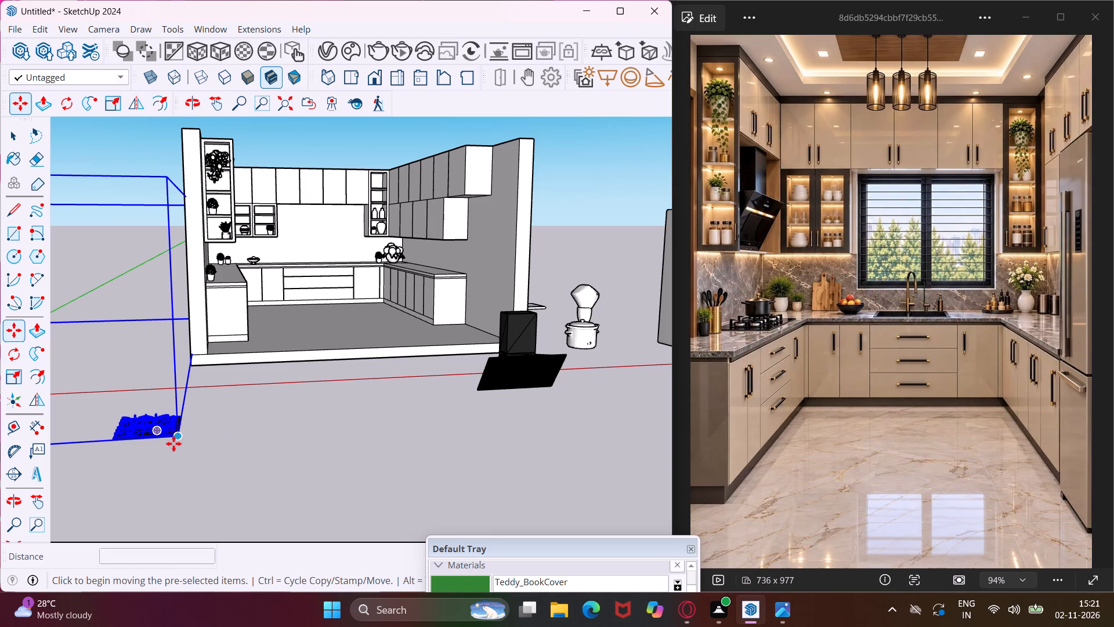
scroll(168, 443, "up", 18)
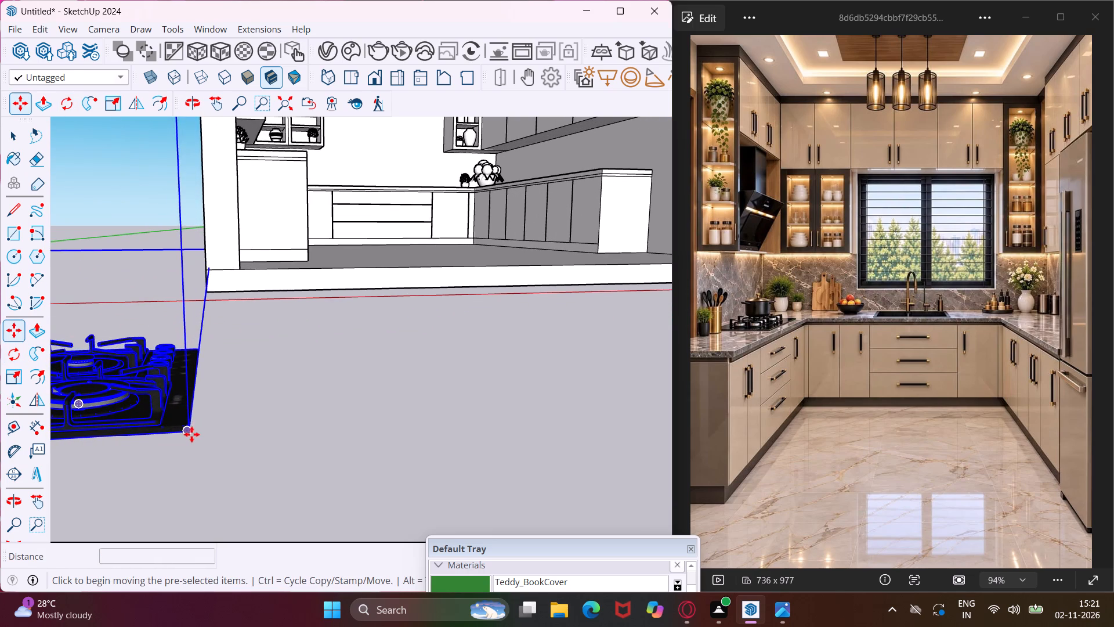
left_click(191, 434)
middle_click_drag(291, 324, 168, 480)
scroll(191, 415, "down", 2)
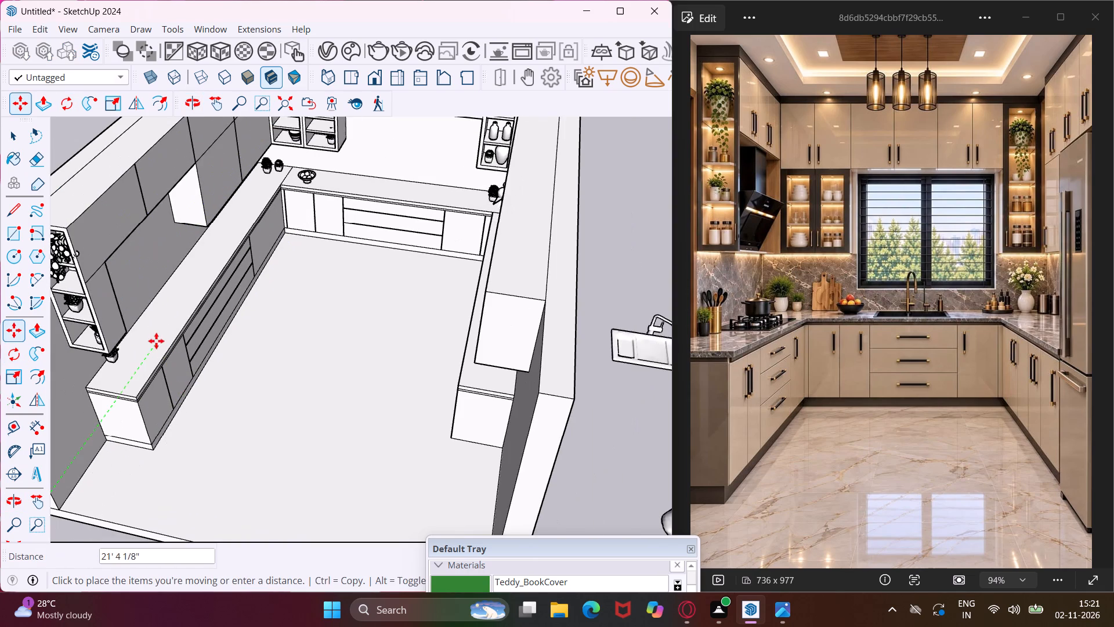
scroll(163, 332, "up", 4)
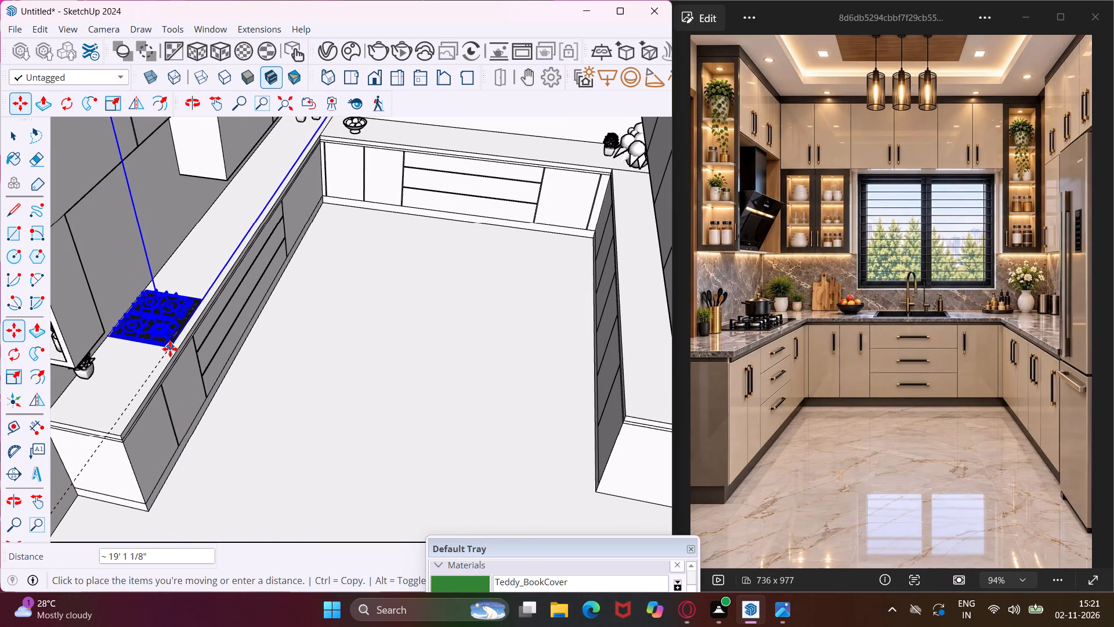
left_click(171, 349)
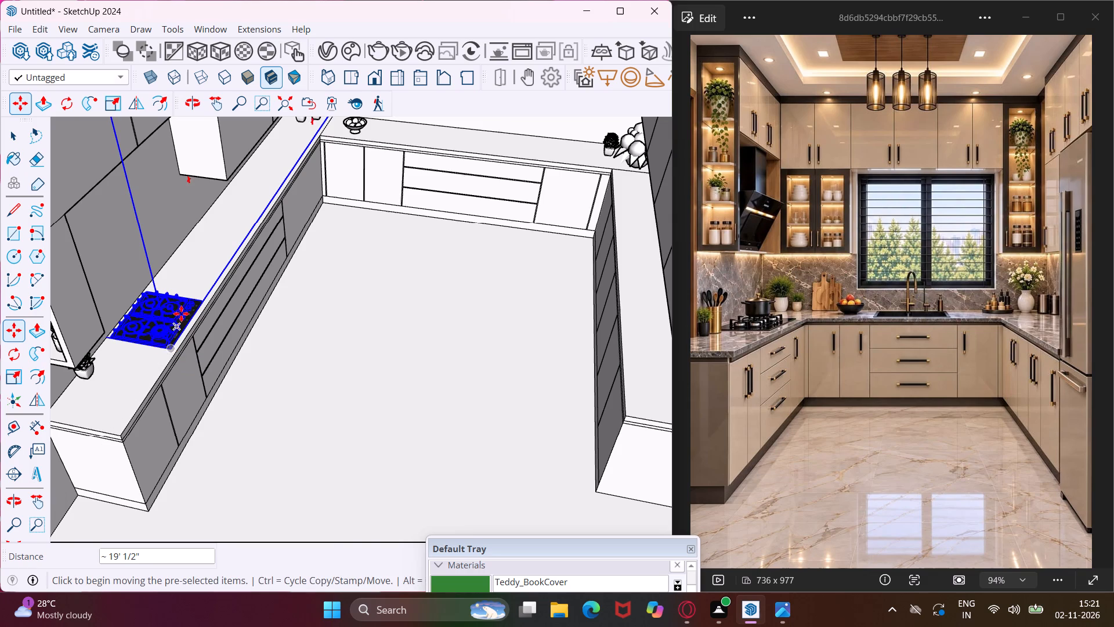
scroll(186, 290, "down", 5)
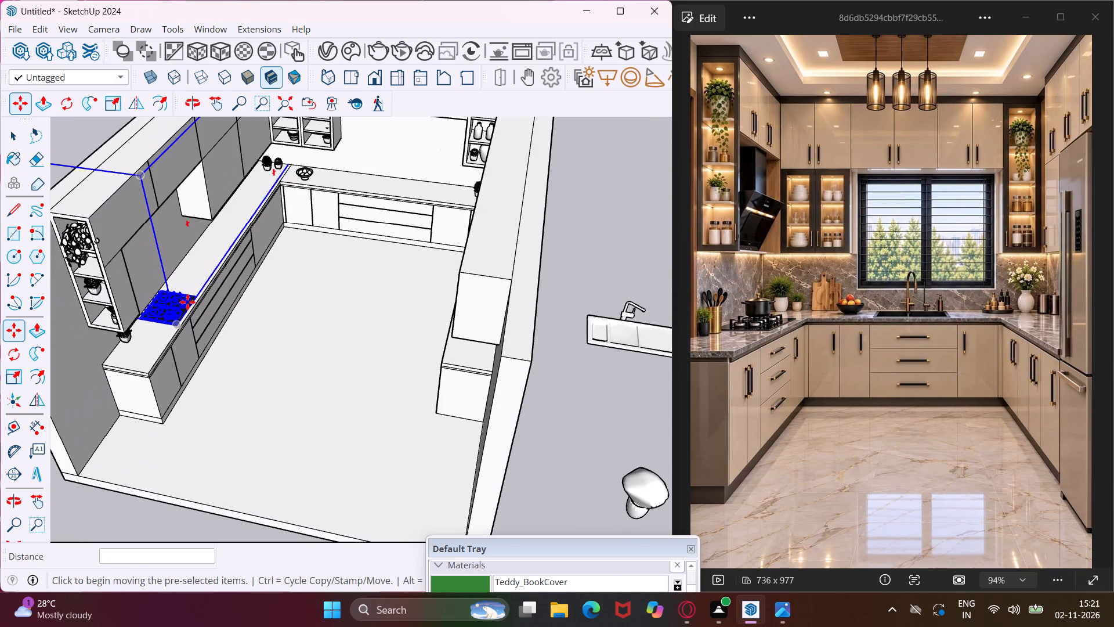
scroll(202, 287, "down", 7)
key("Escape")
key("space")
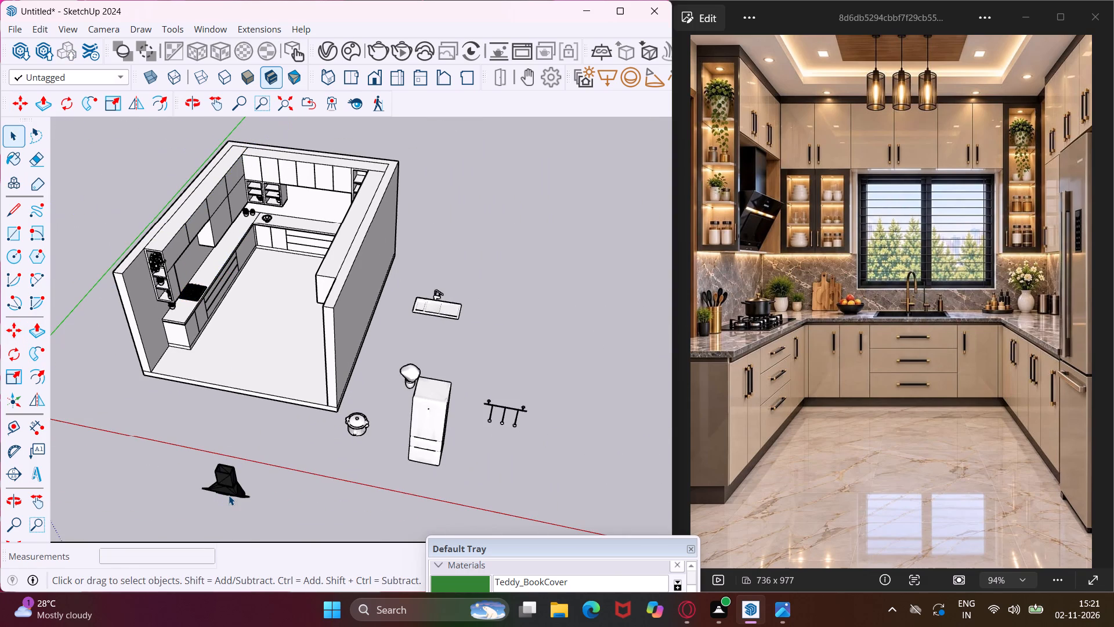
Rotate the black chimney hood 90 degrees horizontally so its back lines up with the kitchen's left wall.
left_click(229, 495)
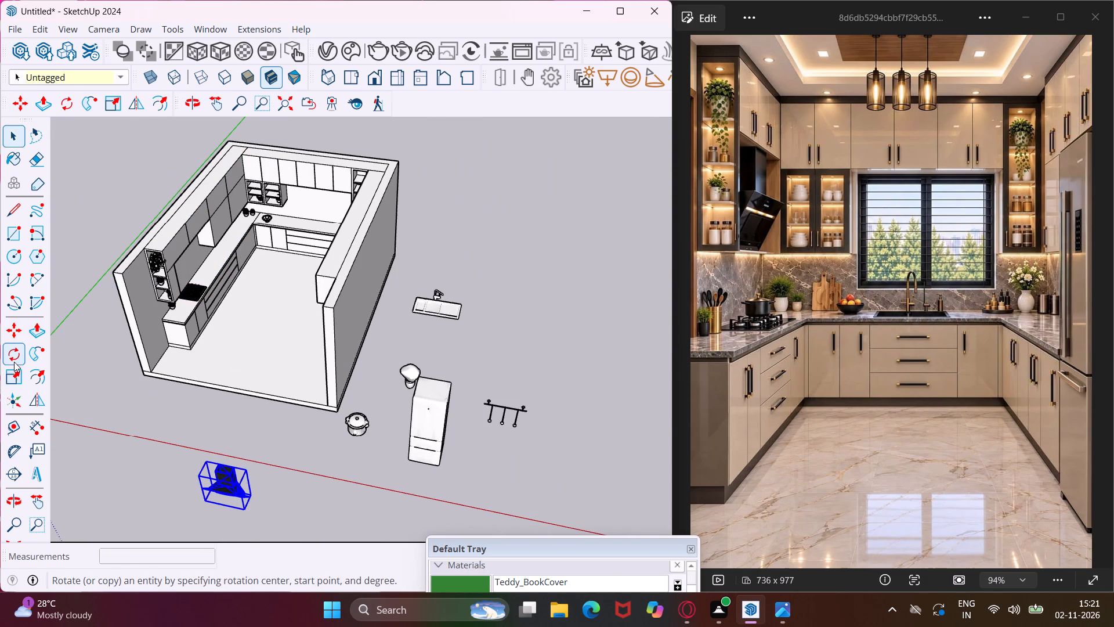
left_click(14, 356)
scroll(147, 376, "down", 4)
left_click(239, 488)
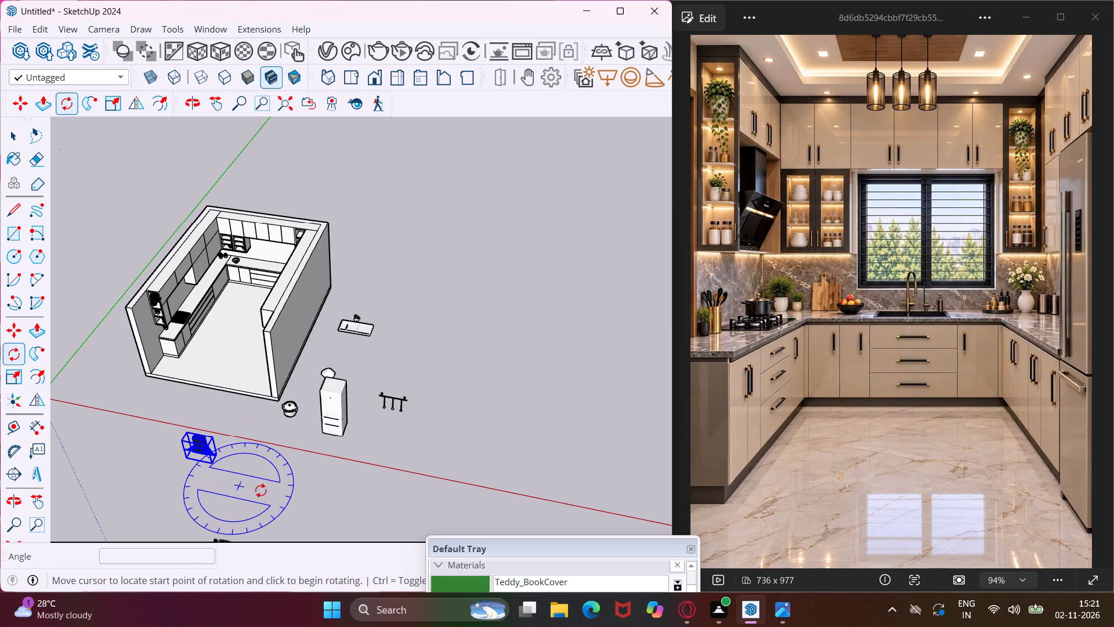
left_click(292, 500)
left_click(254, 456)
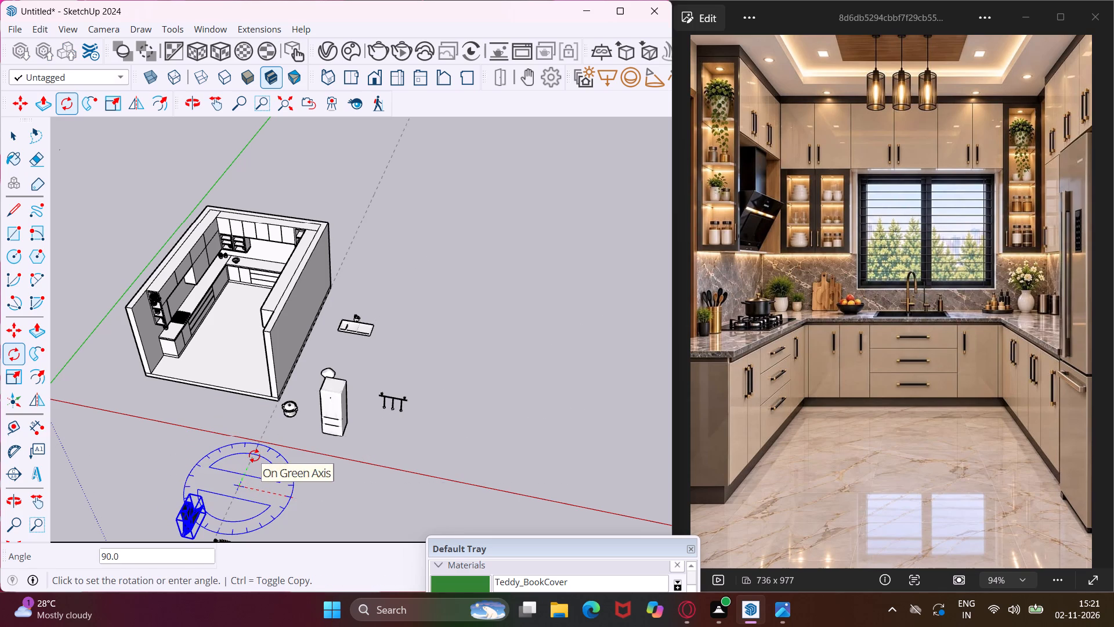
scroll(233, 437, "down", 4)
key("n")
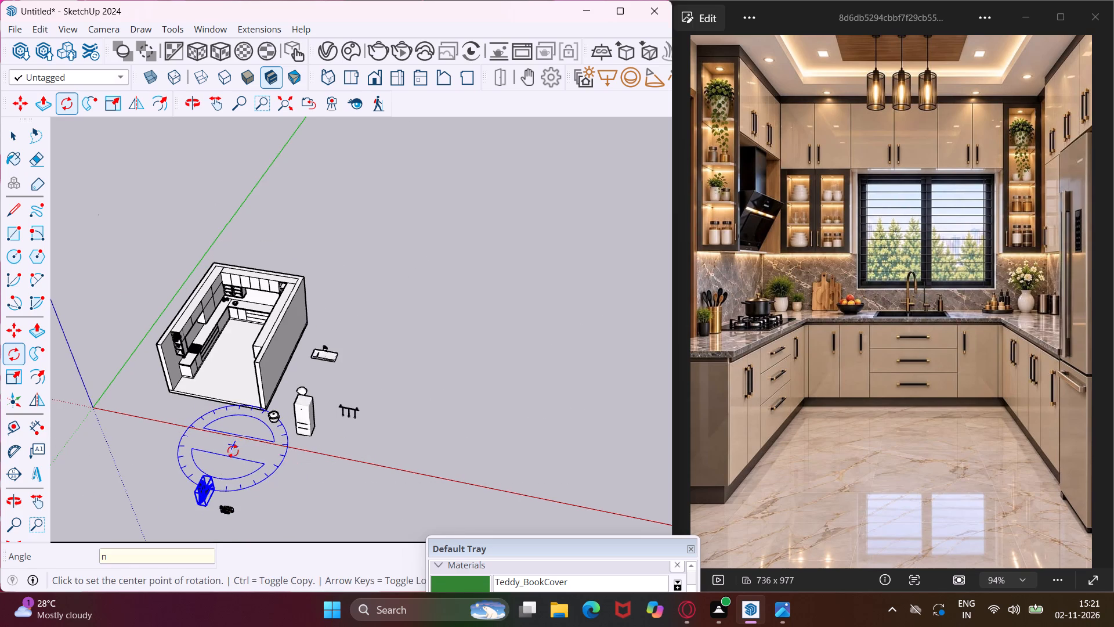
Move the chimney hood to the left wall above the gas stove, against the edge of the wall cabinets.
scroll(182, 509, "up", 12)
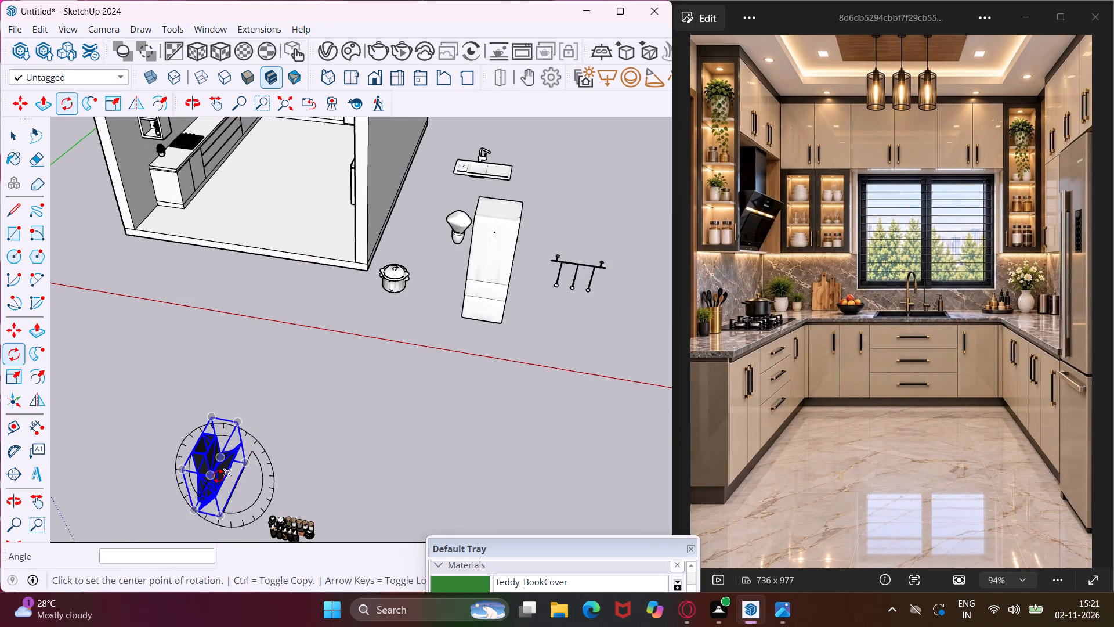
key("m")
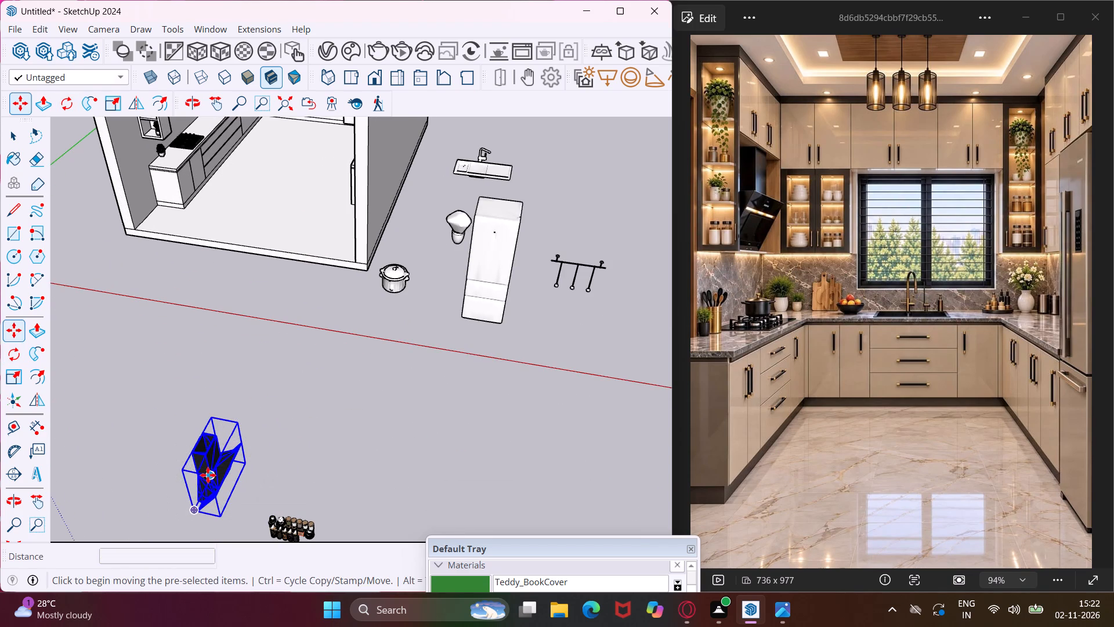
scroll(208, 473, "up", 2)
left_click(210, 477)
scroll(223, 425, "down", 10)
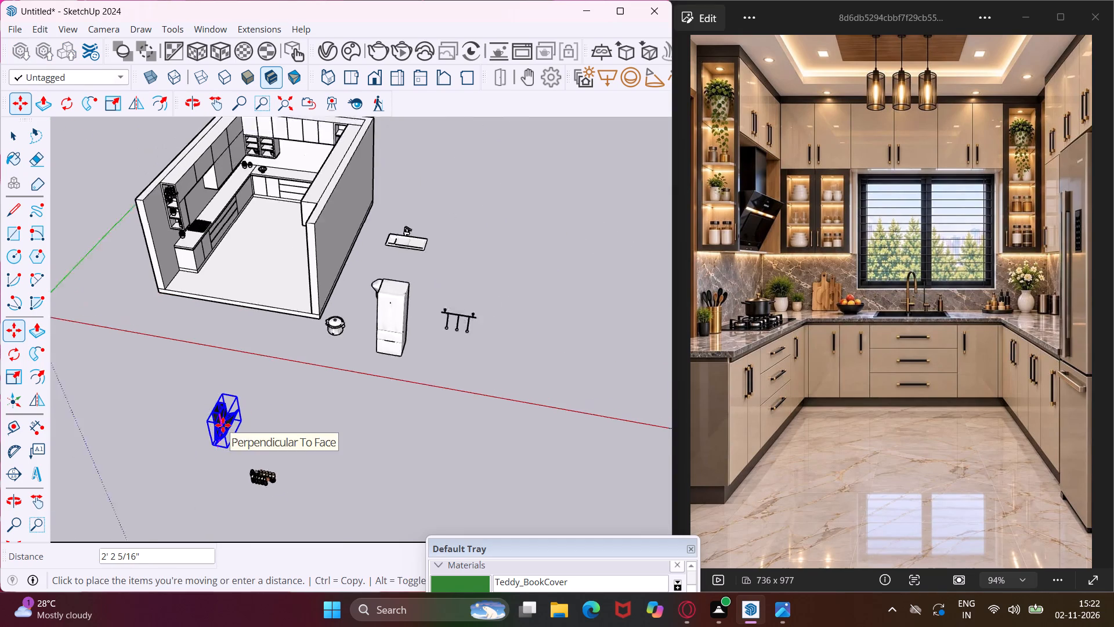
scroll(223, 425, "down", 1)
scroll(201, 241, "up", 8)
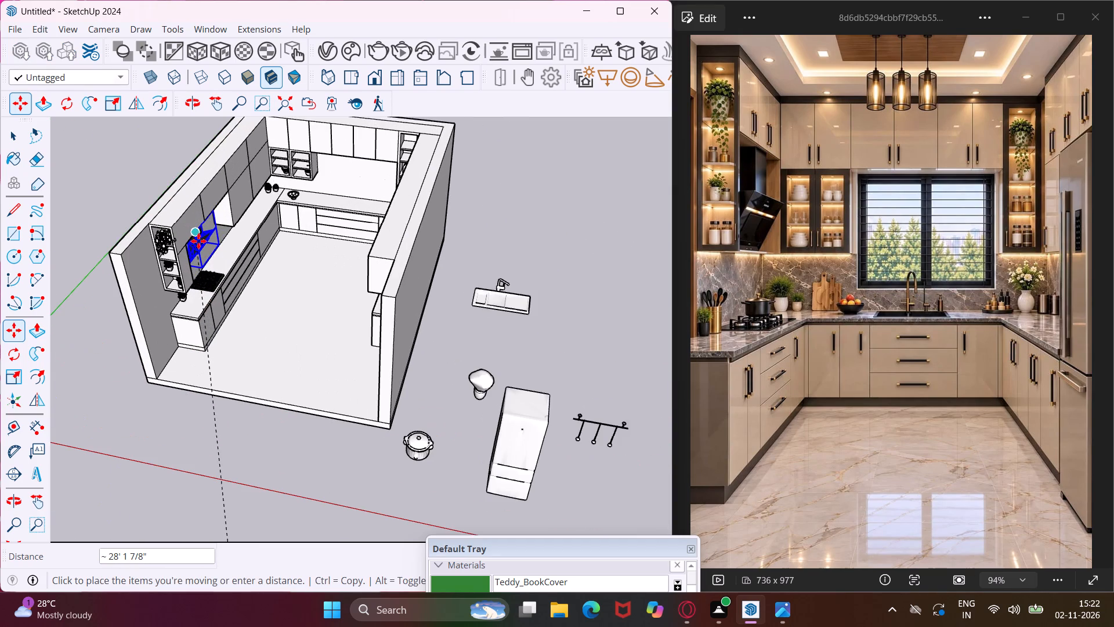
scroll(198, 241, "up", 8)
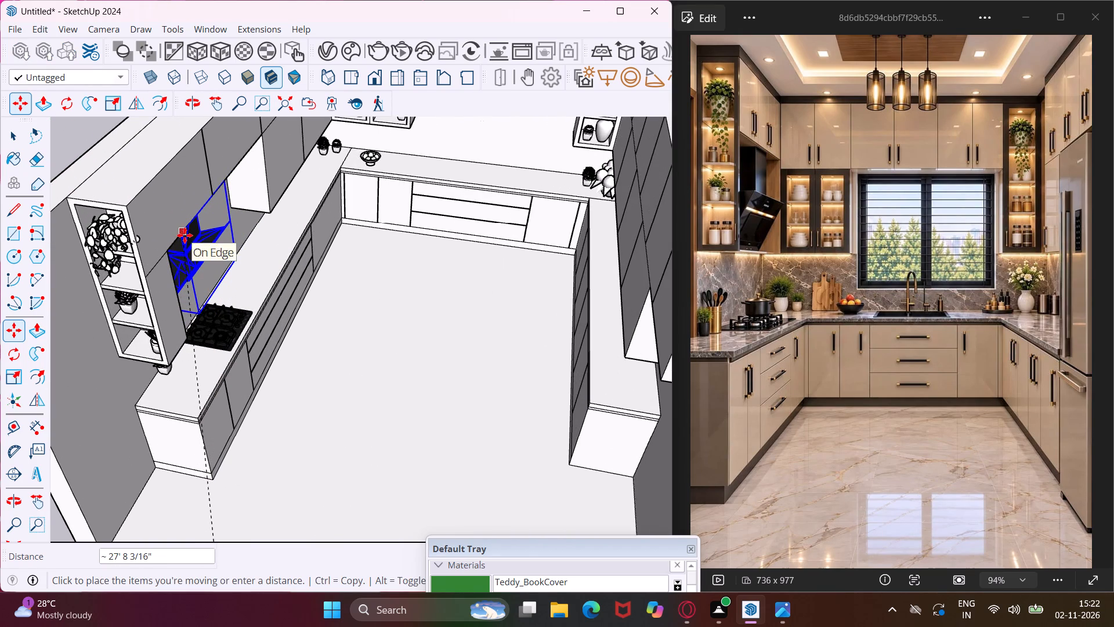
left_click(185, 235)
scroll(197, 233, "up", 1)
middle_click_drag(197, 233, 147, 222)
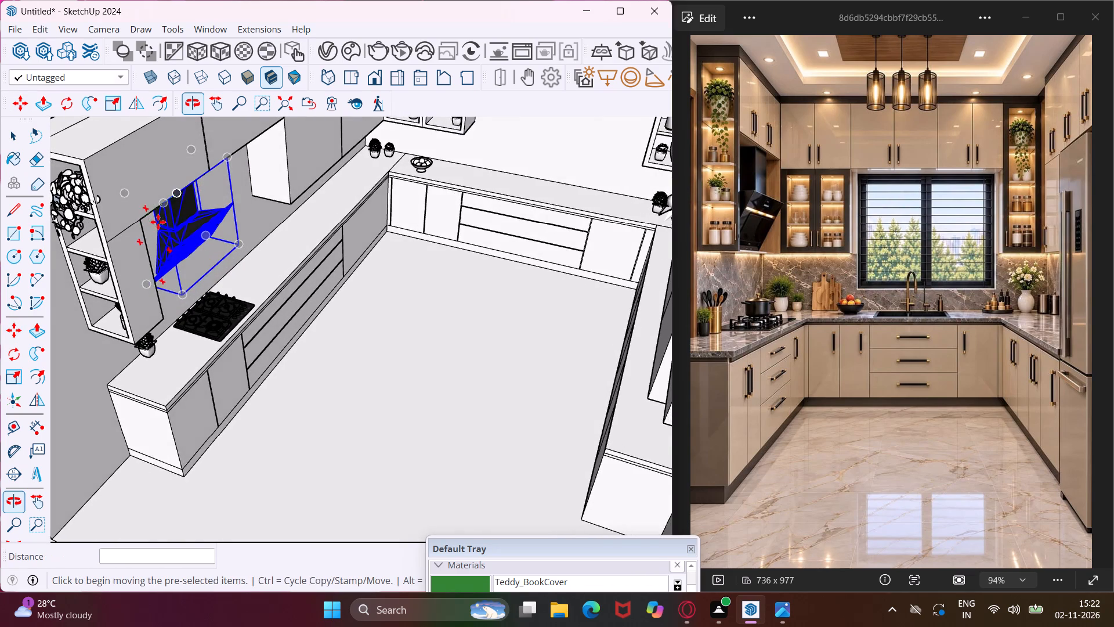
scroll(182, 226, "up", 3)
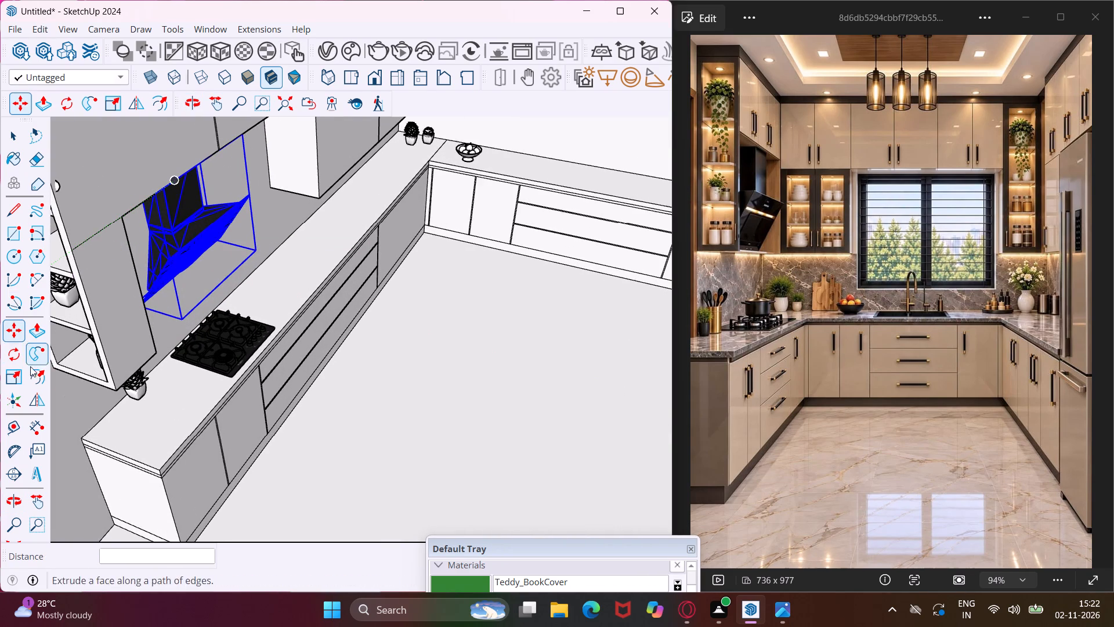
scroll(410, 213, "down", 12)
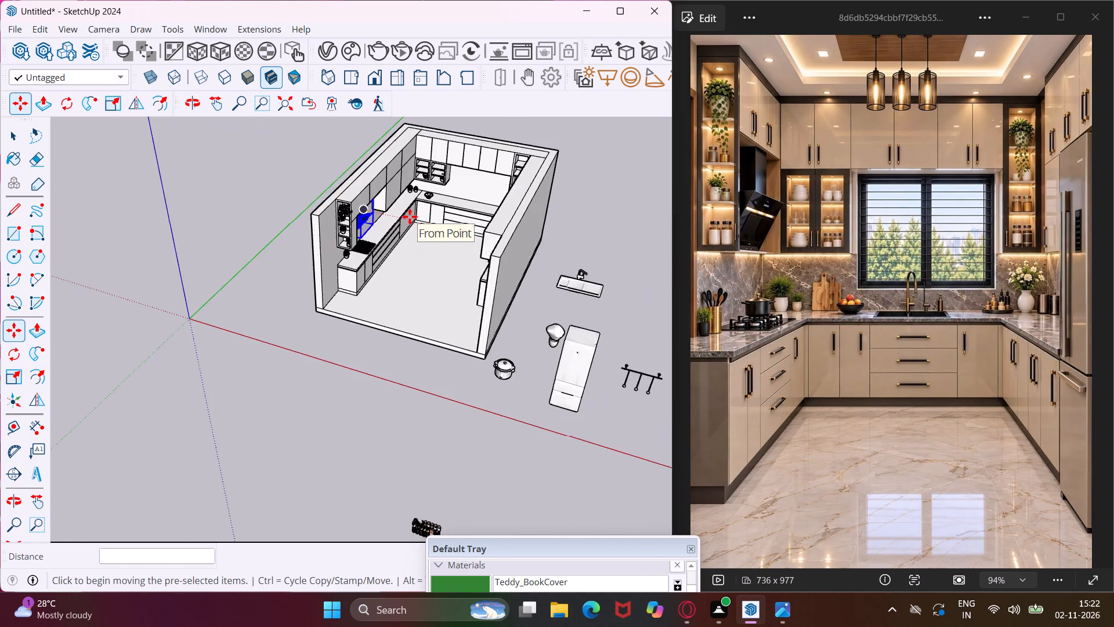
scroll(410, 217, "down", 4)
key("Escape")
key("space")
Rotate the refrigerator 90 degrees clockwise on the horizontal plane so its doors face the kitchen's left counter.
scroll(421, 388, "up", 3)
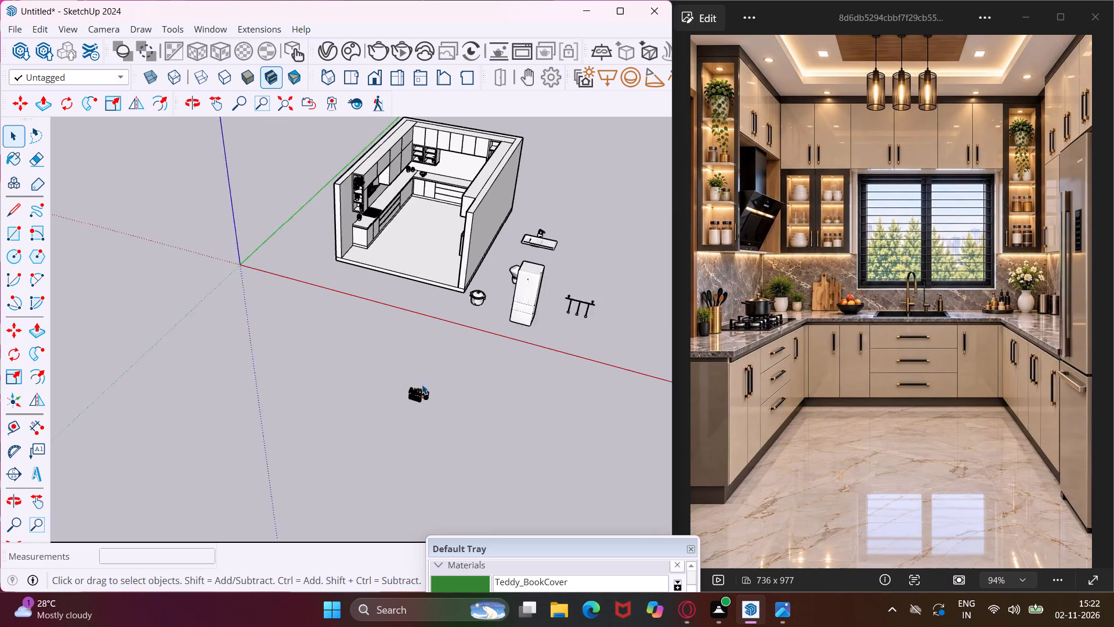
scroll(422, 384, "up", 1)
scroll(545, 272, "up", 4)
left_click(547, 279)
middle_click_drag(547, 279, 575, 284)
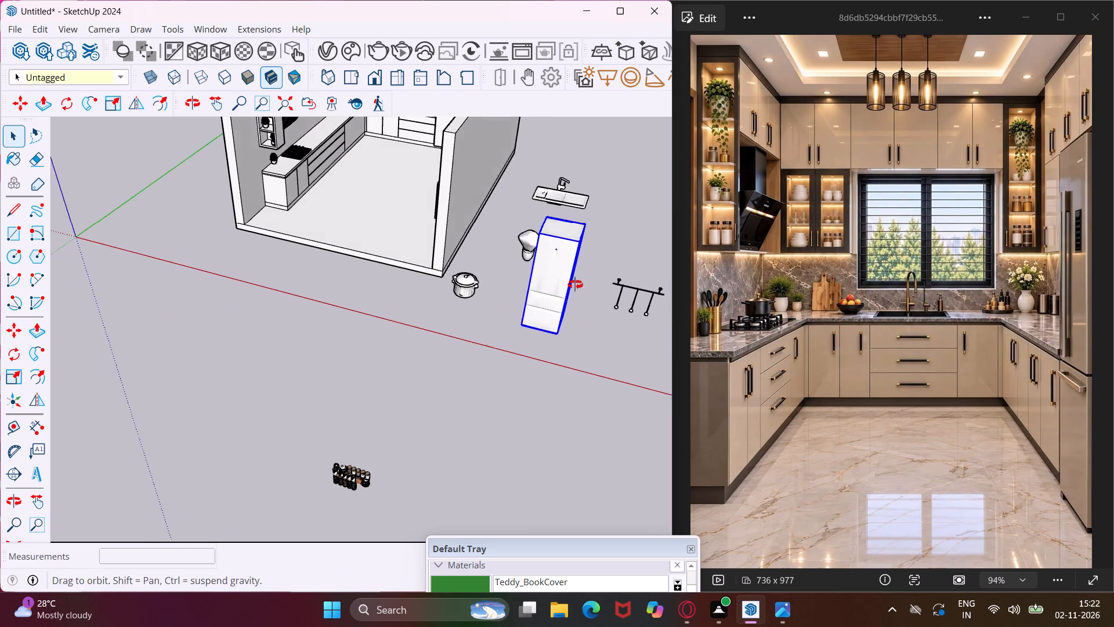
middle_click_drag(575, 284, 635, 289)
scroll(635, 289, "up", 1)
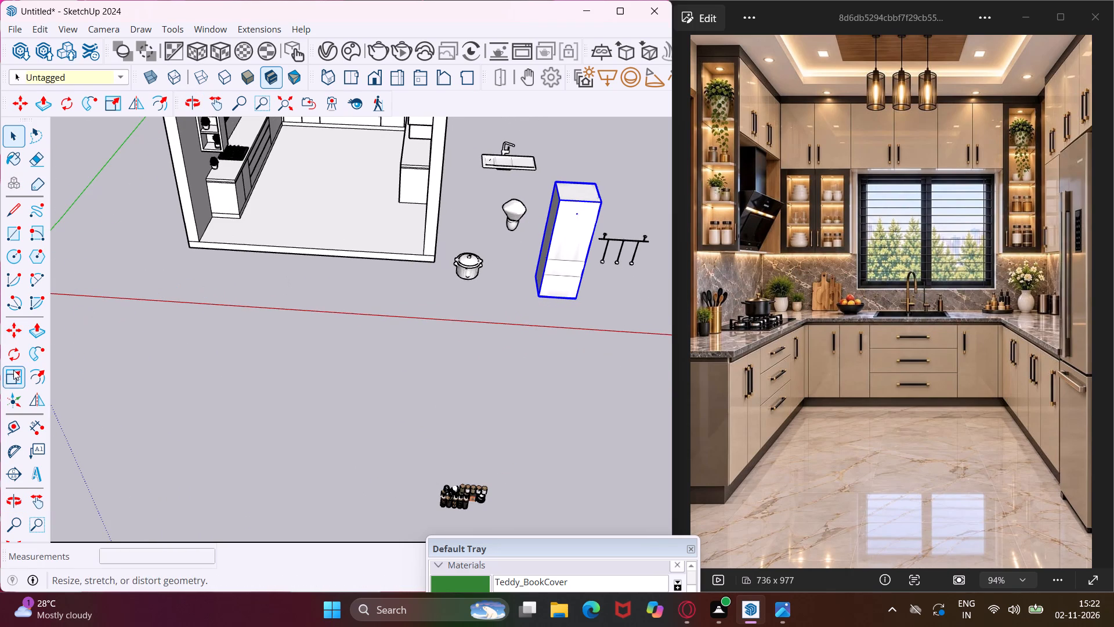
left_click(13, 355)
left_click(480, 354)
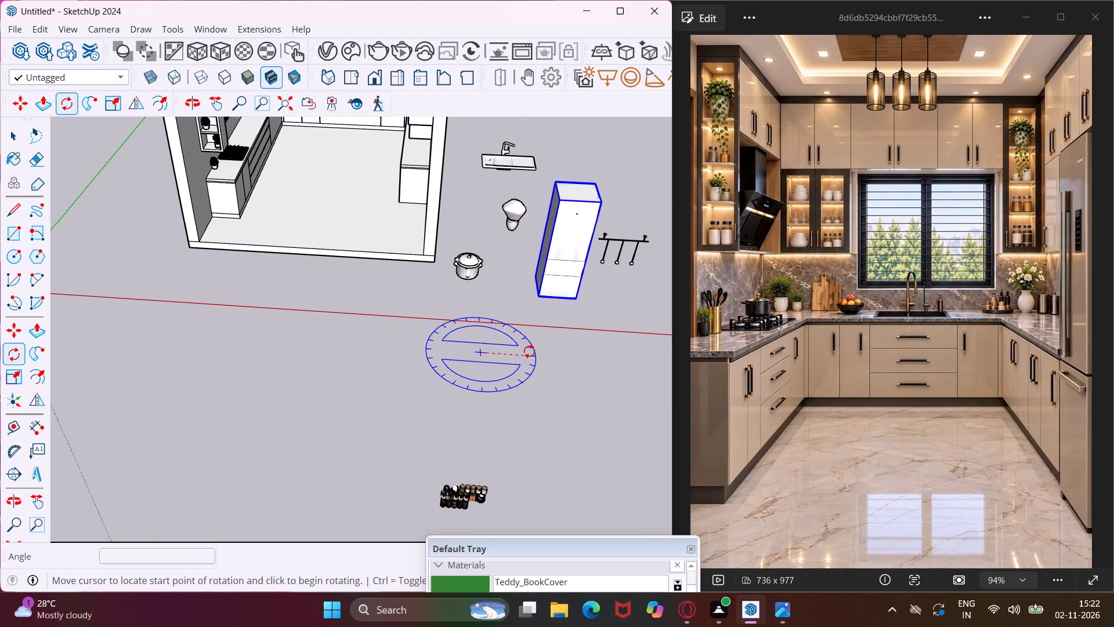
left_click(531, 351)
left_click(486, 387)
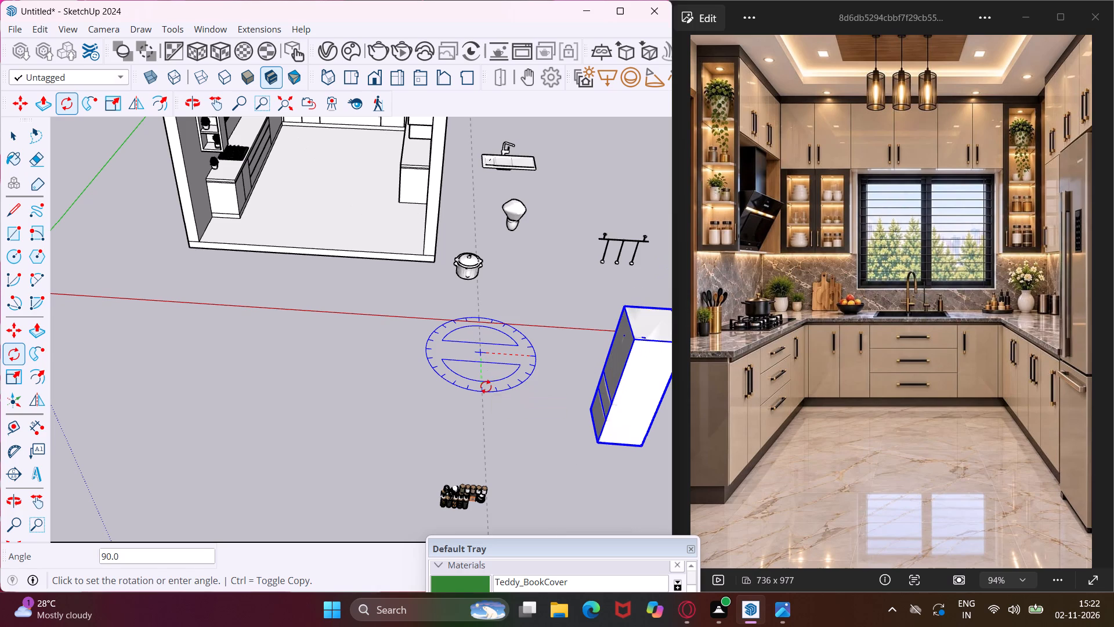
Move the refrigerator by its bottom front corner into the kitchen, against the end of the right-hand base cabinets.
scroll(469, 351, "down", 2)
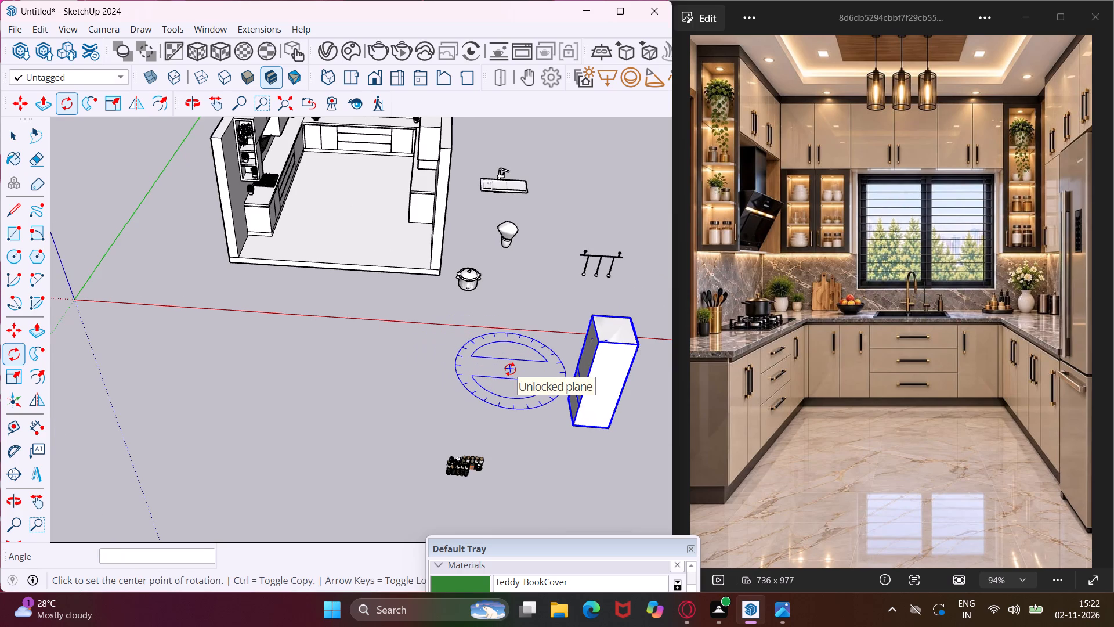
key("m")
scroll(519, 367, "down", 1)
middle_click_drag(519, 367, 589, 380)
scroll(586, 373, "up", 3)
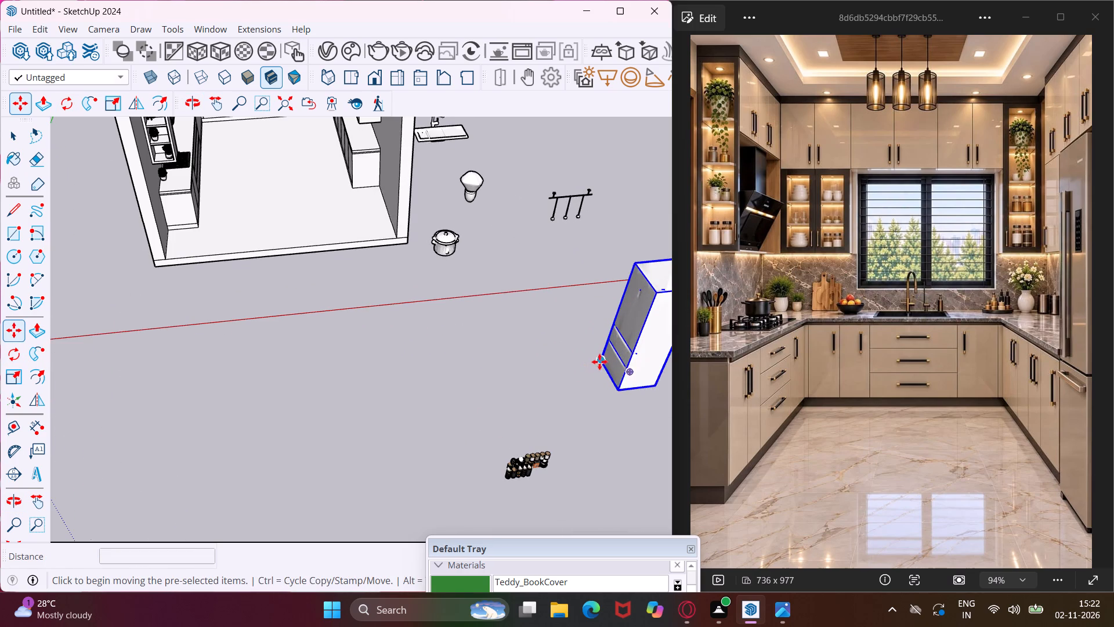
left_click(600, 361)
middle_click_drag(361, 190, 377, 199)
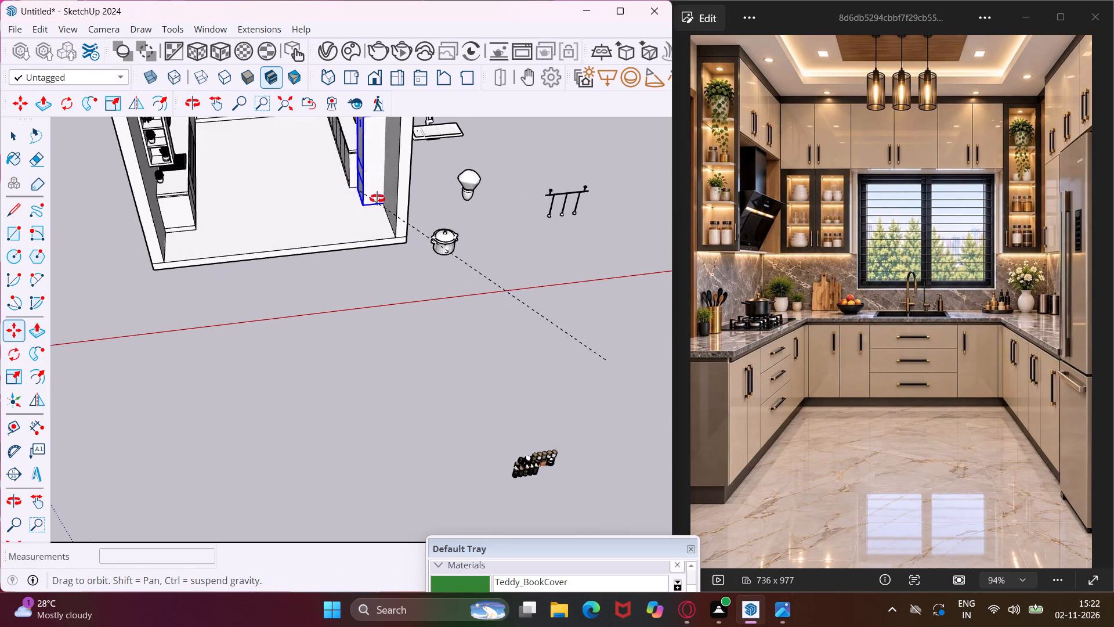
middle_click_drag(377, 199, 466, 242)
scroll(350, 190, "up", 4)
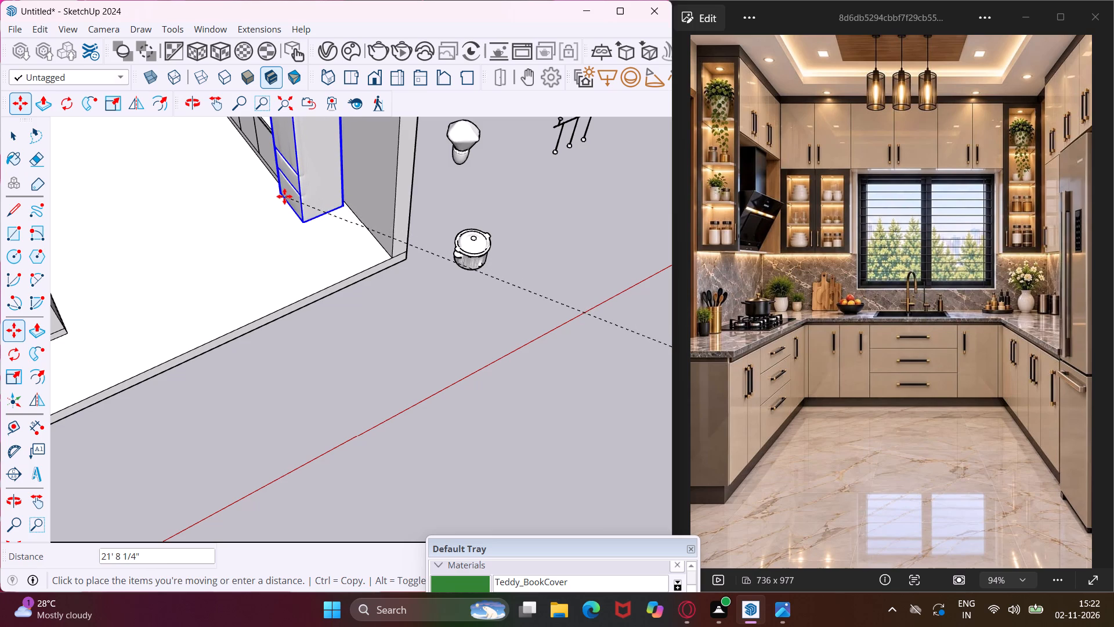
left_click(286, 196)
scroll(273, 181, "down", 5)
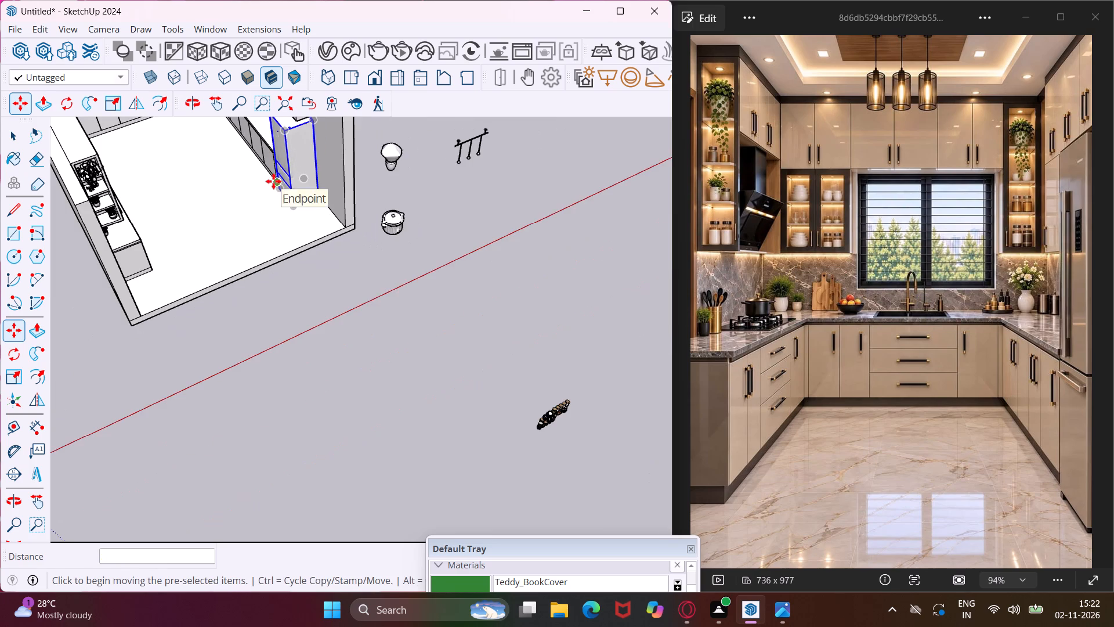
middle_click_drag(273, 181, 326, 84)
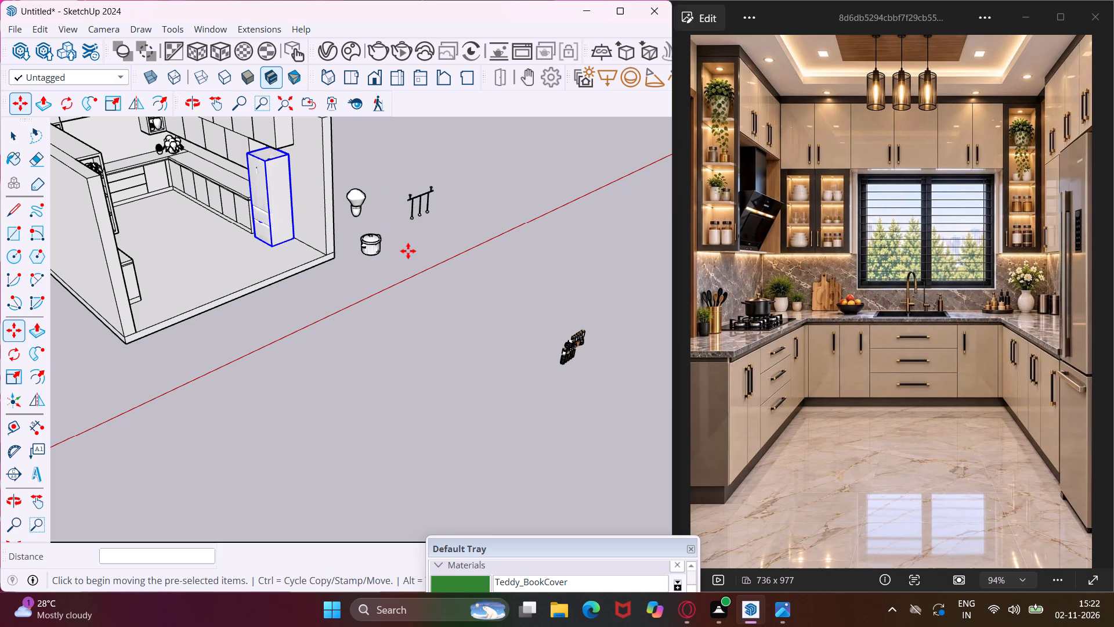
key("Escape")
key("space")
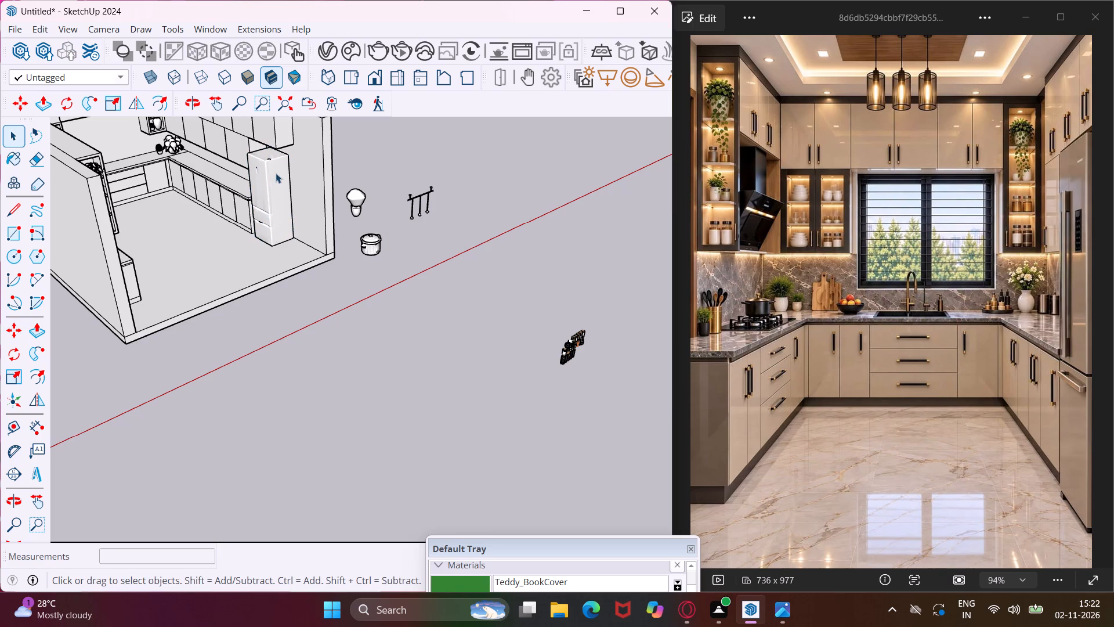
Examine the refrigerator's fit beside the right-hand cabinets and the overall kitchen layout from the front.
scroll(276, 173, "up", 8)
middle_click_drag(248, 148, 332, 141)
scroll(287, 158, "down", 4)
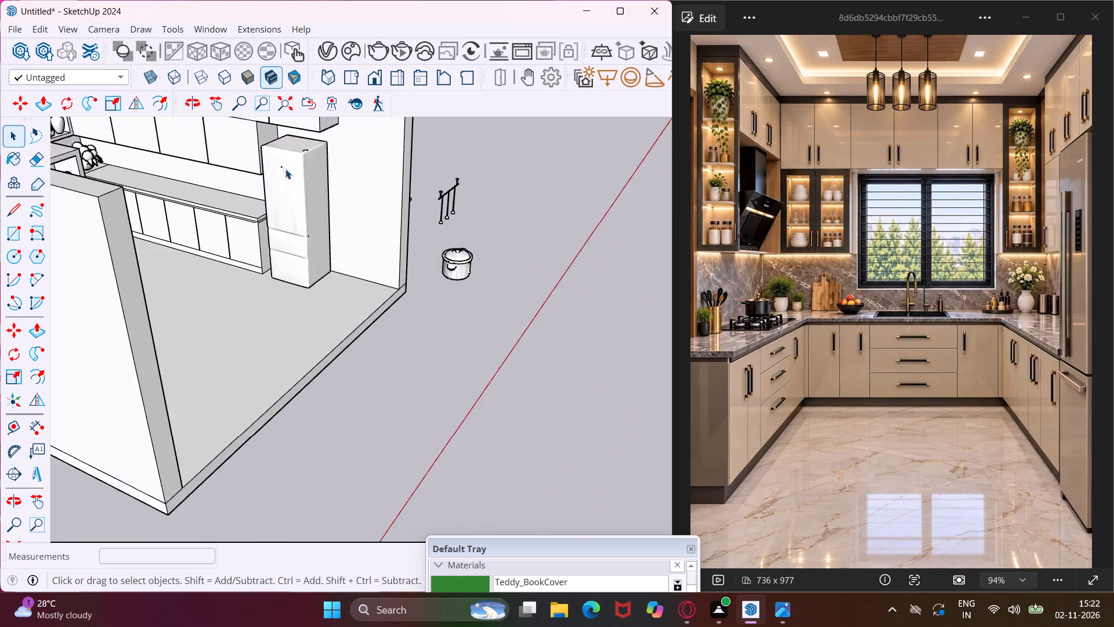
scroll(285, 169, "down", 6)
middle_click_drag(286, 171, 127, 215)
left_click(214, 103)
left_click_drag(274, 206, 315, 392)
middle_click_drag(312, 393, 251, 287)
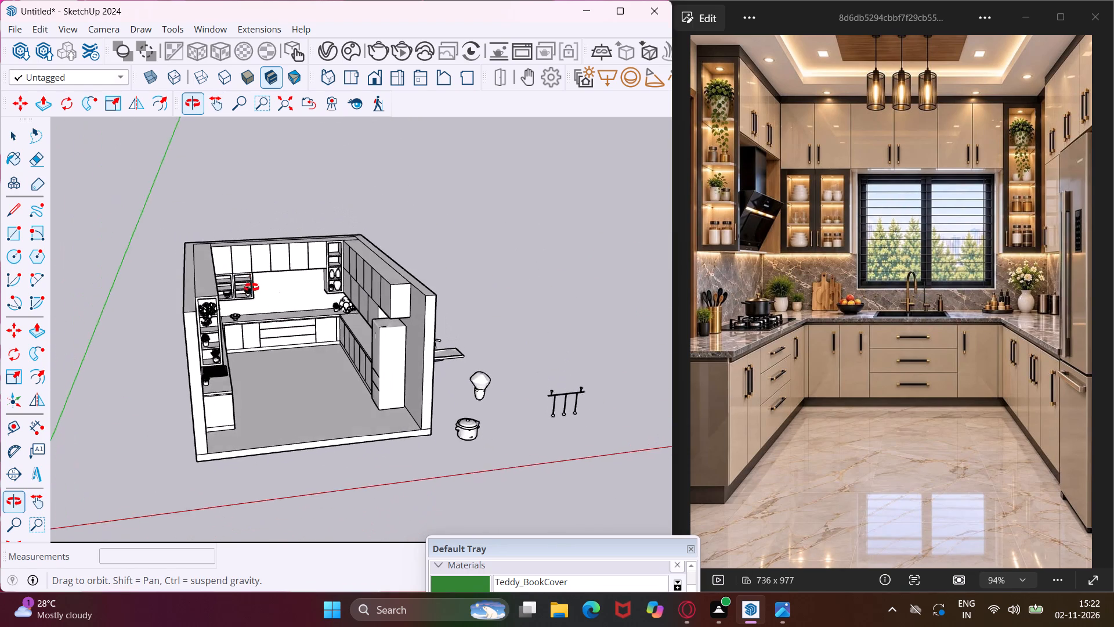
middle_click_drag(251, 287, 251, 278)
scroll(241, 256, "up", 4)
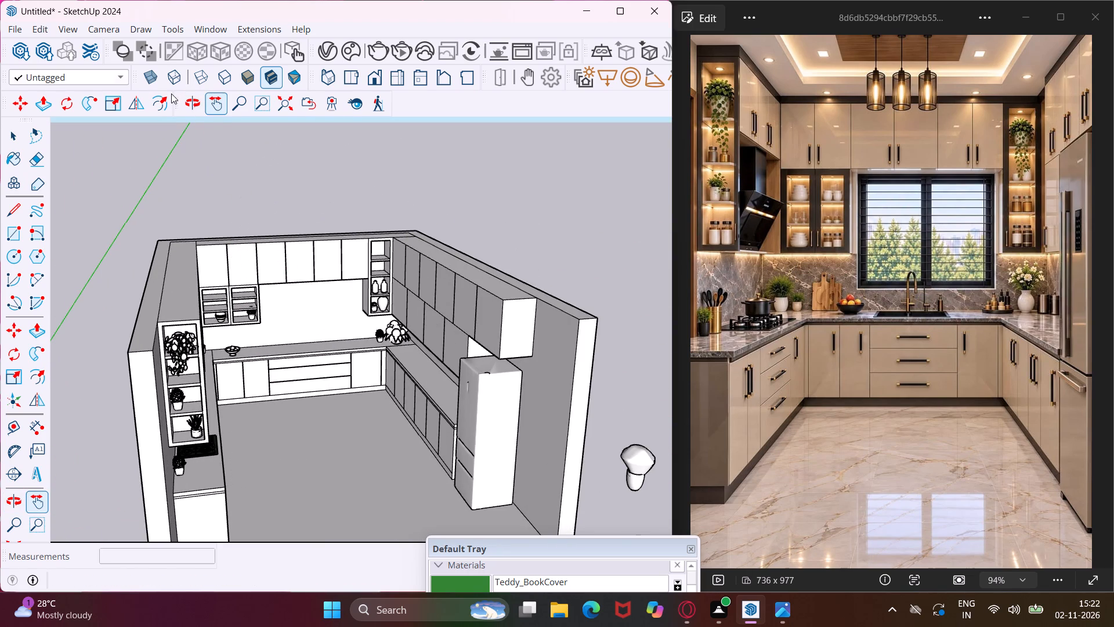
Download the 3.5 MB Kitchen utensils model with wooden spoons in a white holder from 3D Warehouse into the model.
left_click(207, 27)
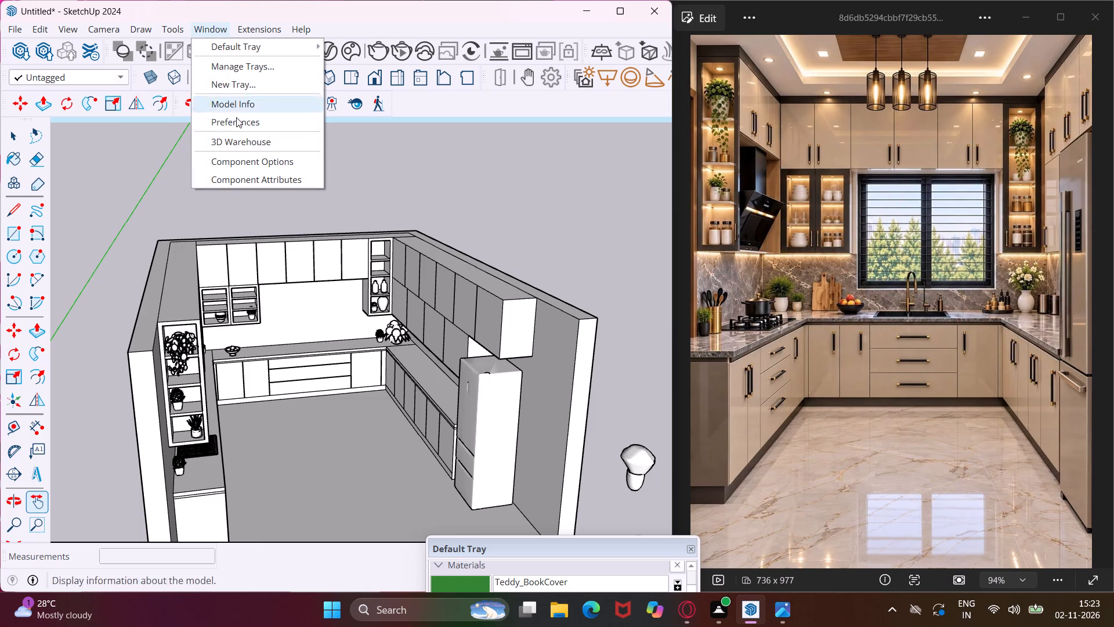
left_click(240, 145)
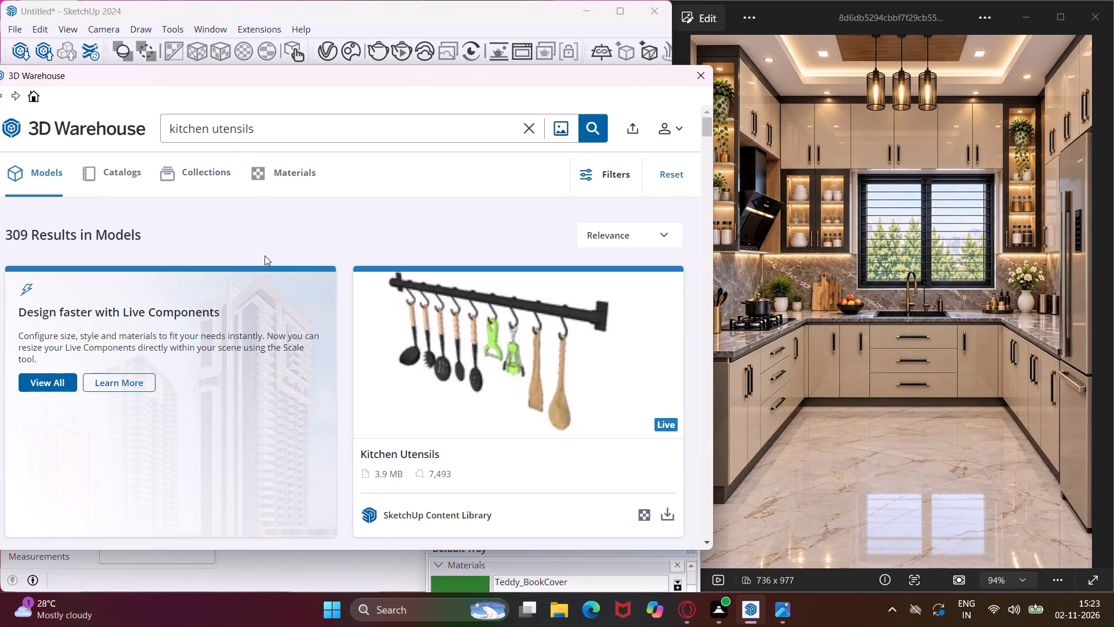
scroll(262, 267, "down", 11)
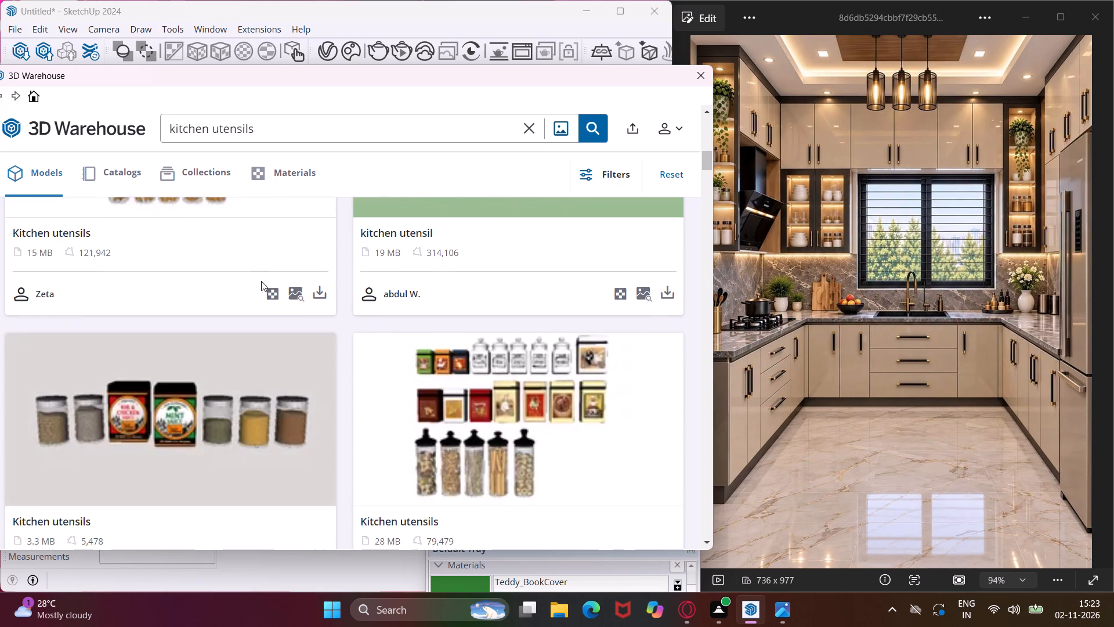
scroll(260, 280, "down", 10)
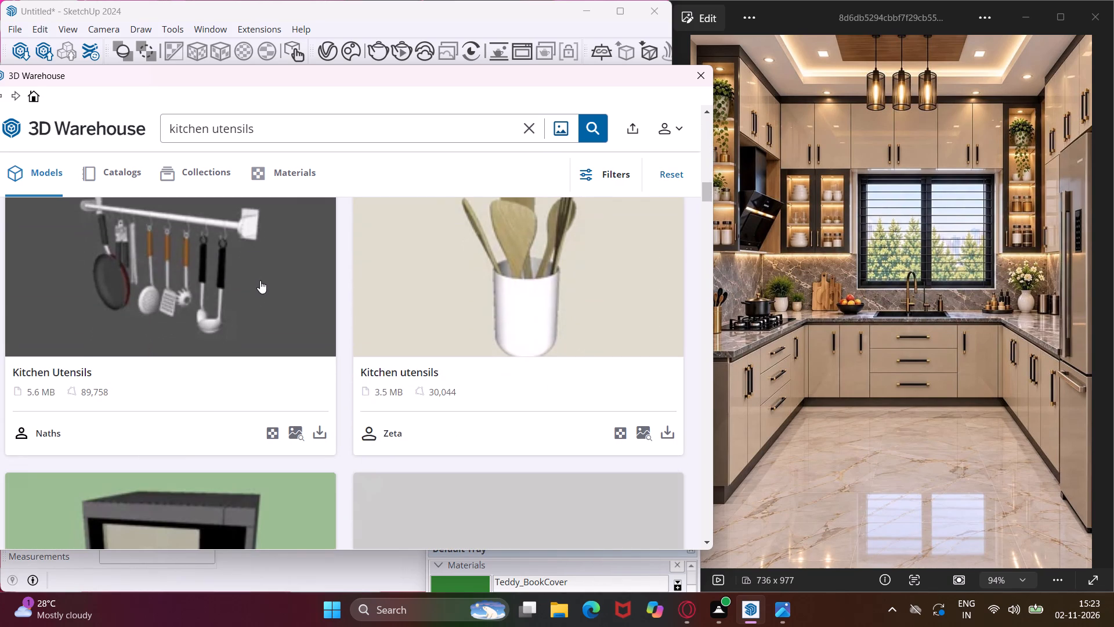
scroll(260, 280, "down", 2)
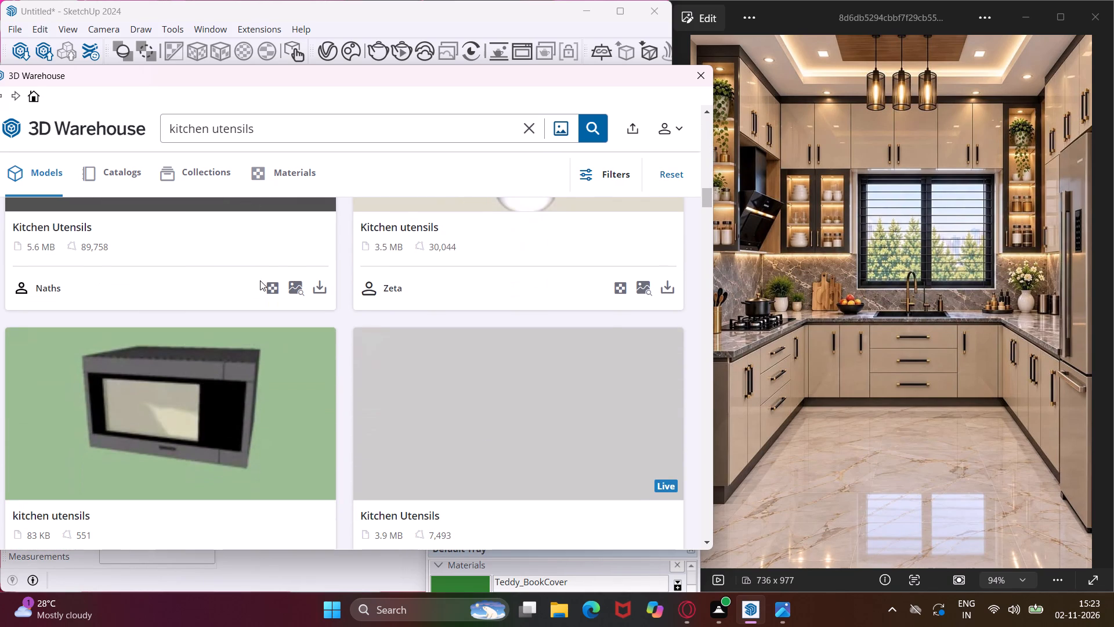
left_click(661, 287)
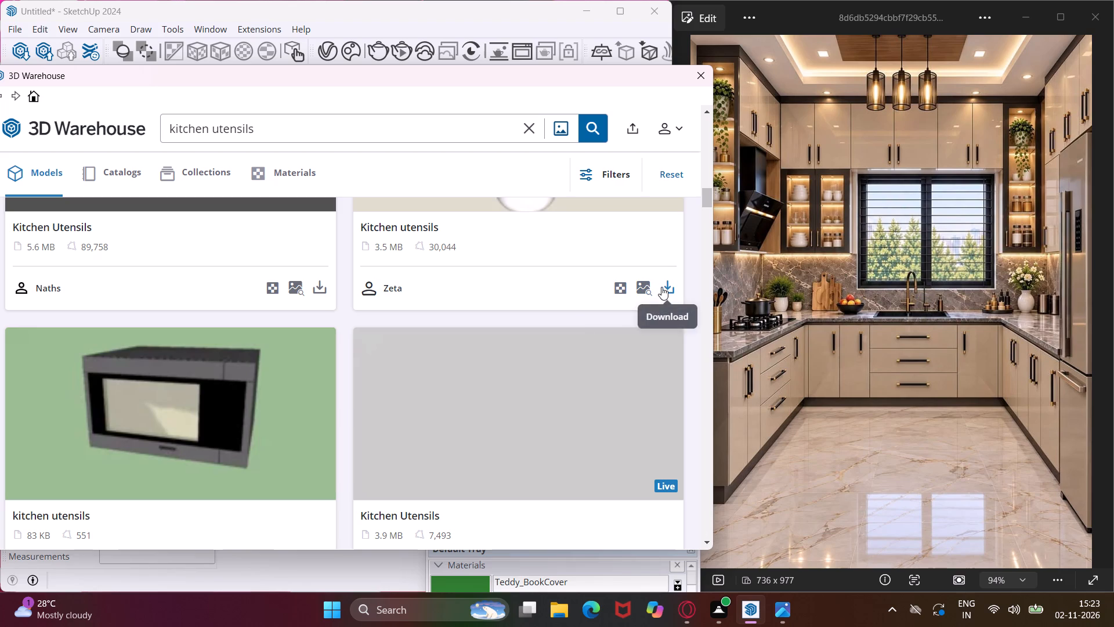
left_click(287, 327)
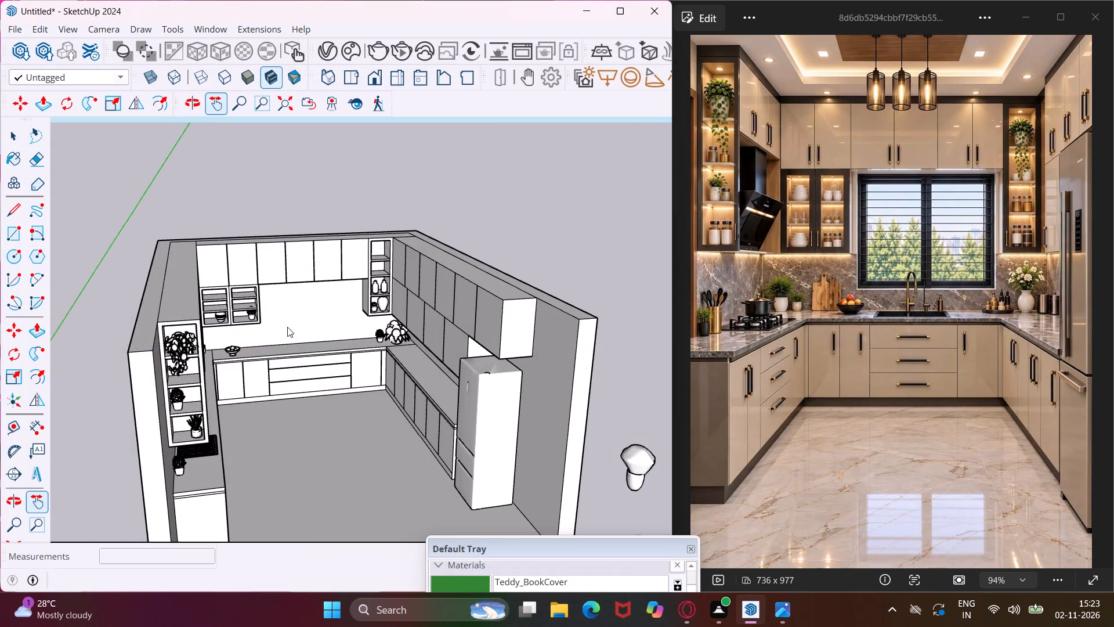
left_click(453, 340)
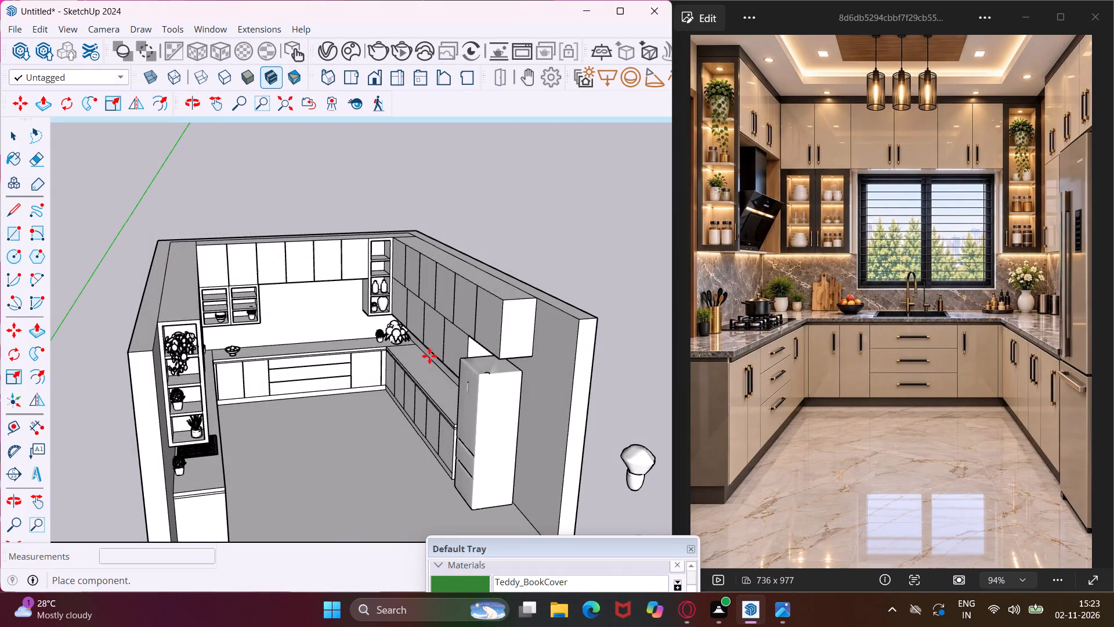
Place the utensil holder on the left countertop, beside the potted plant and in front of the gas stove.
scroll(360, 377, "down", 4)
middle_click_drag(285, 406, 259, 433)
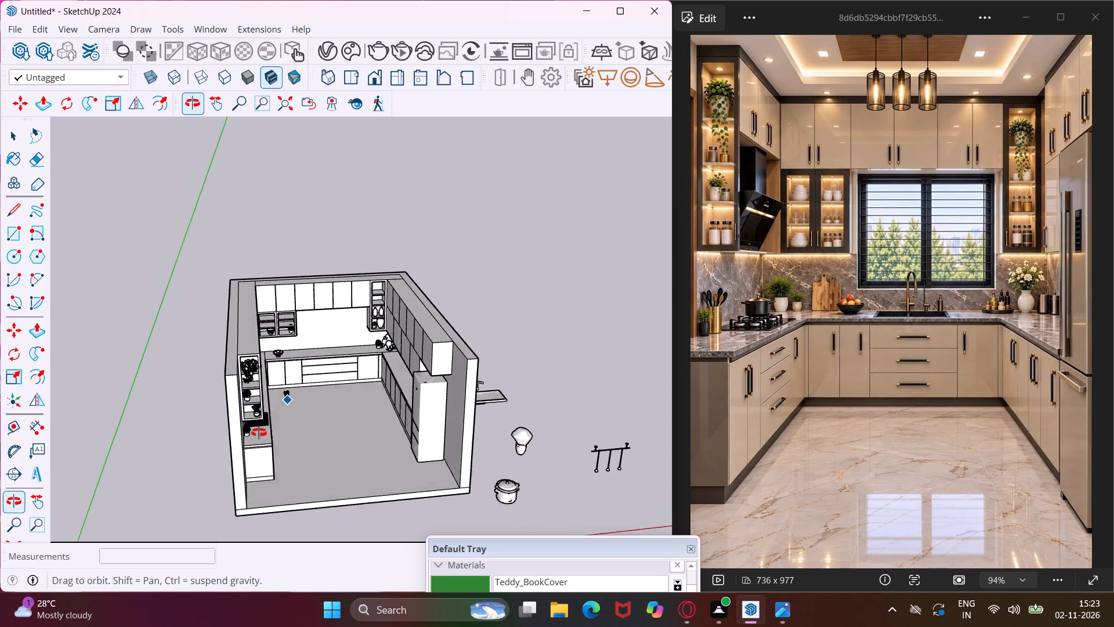
middle_click_drag(259, 433, 243, 442)
scroll(243, 442, "up", 9)
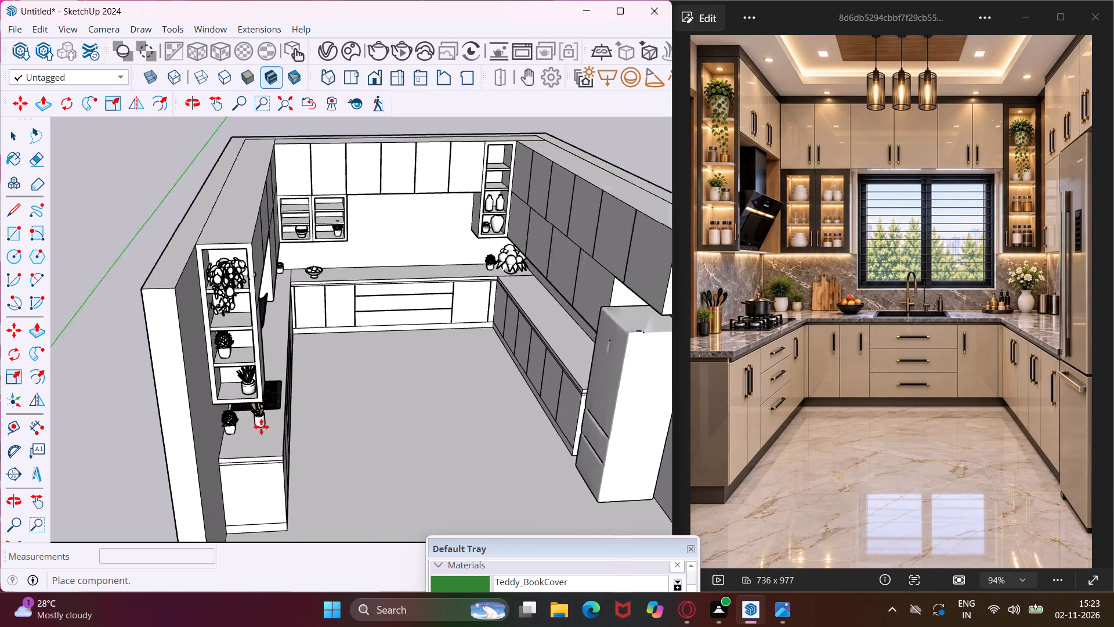
scroll(261, 427, "up", 6)
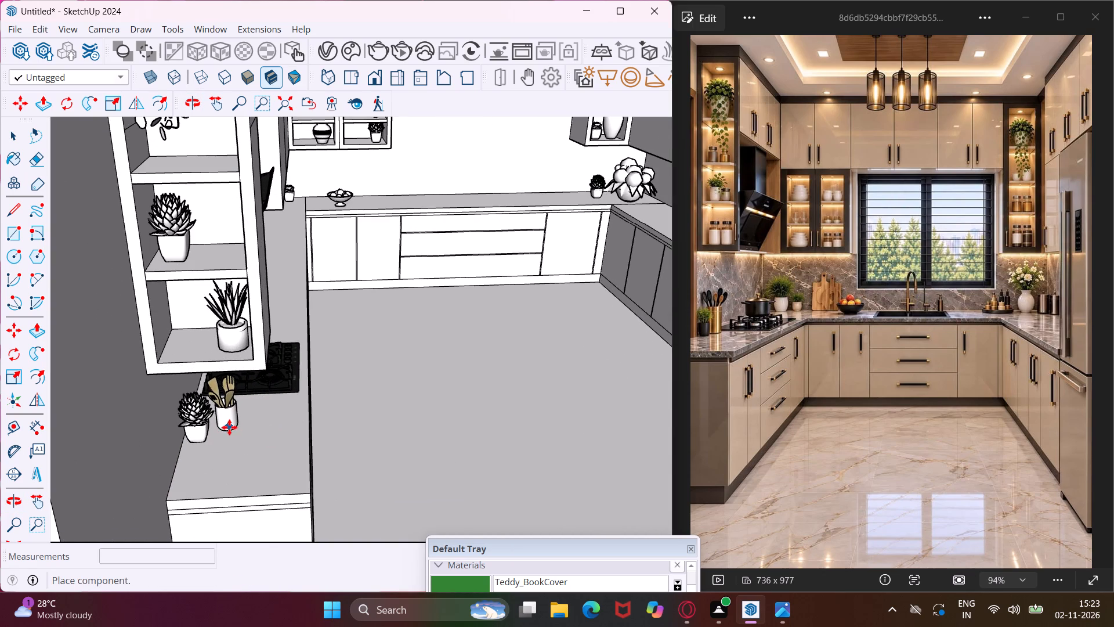
left_click(231, 425)
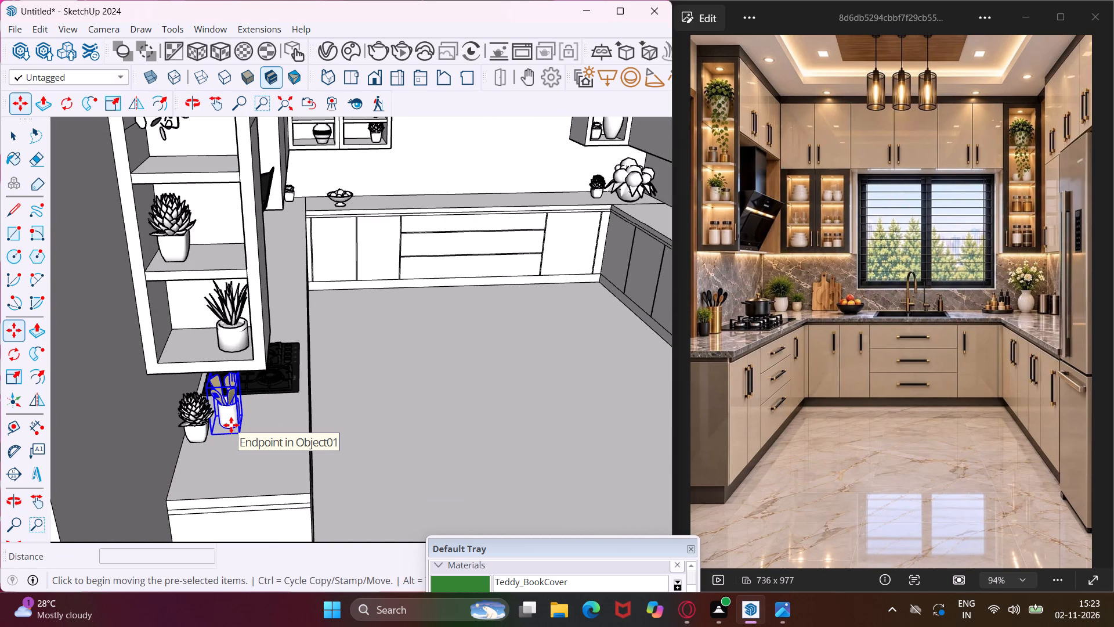
key("Escape")
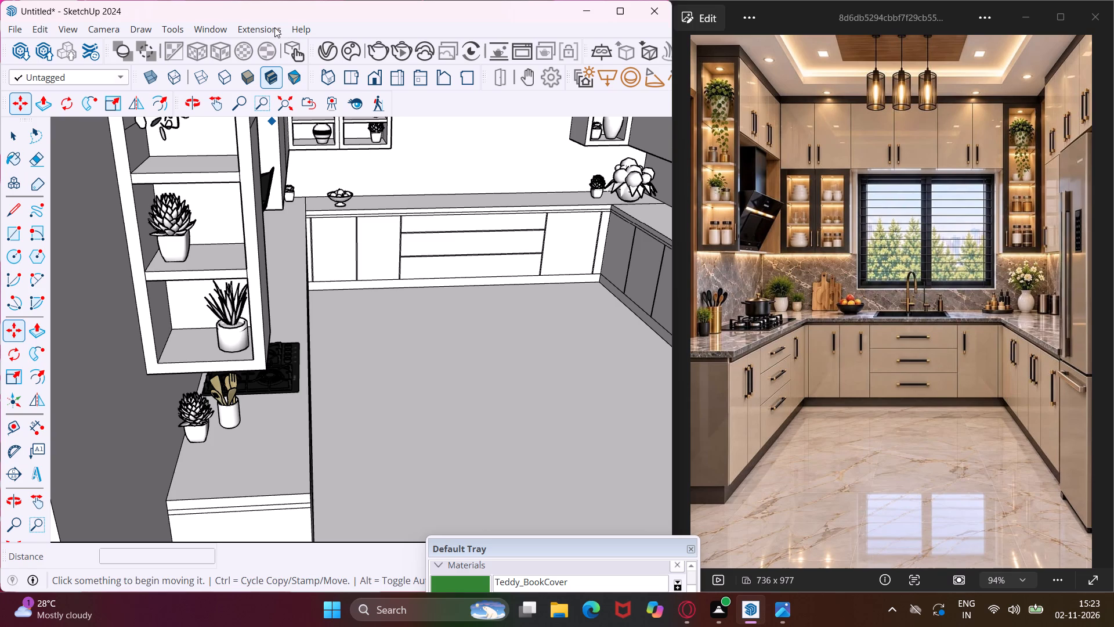
Browse the kitchen utensils models in 3D Warehouse for more accessories that match the reference kitchen.
left_click(225, 29)
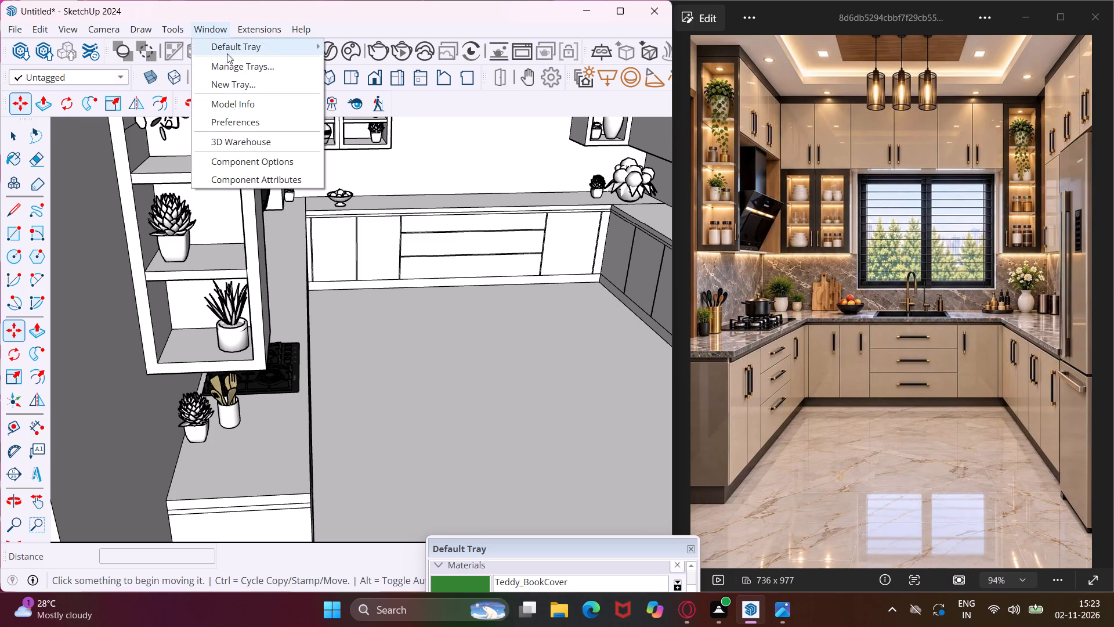
left_click(237, 136)
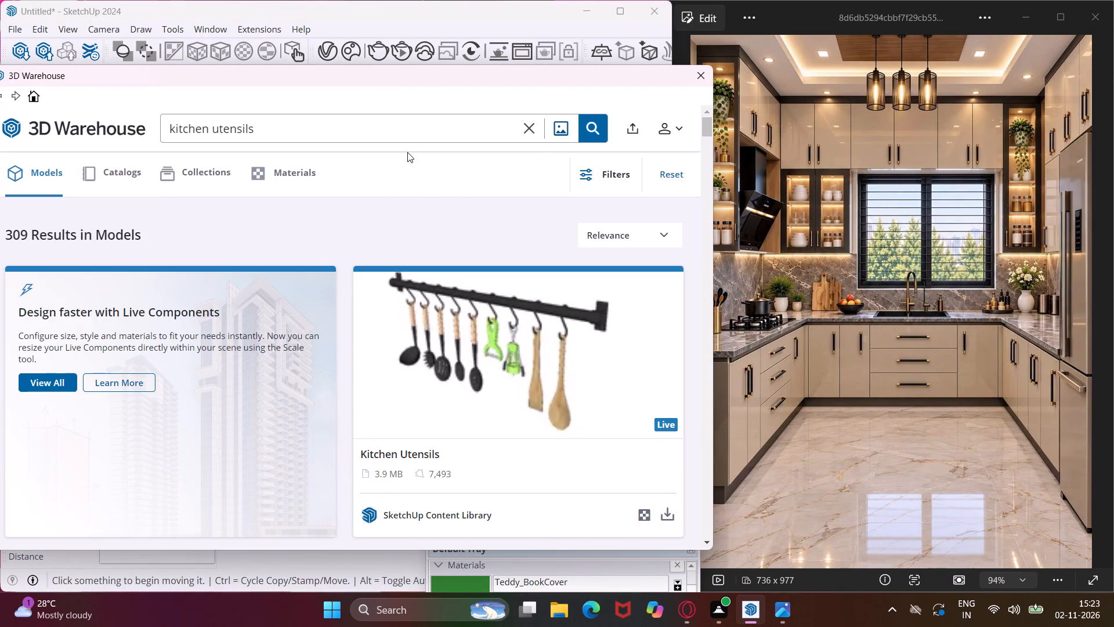
scroll(398, 201, "down", 8)
scroll(381, 266, "down", 8)
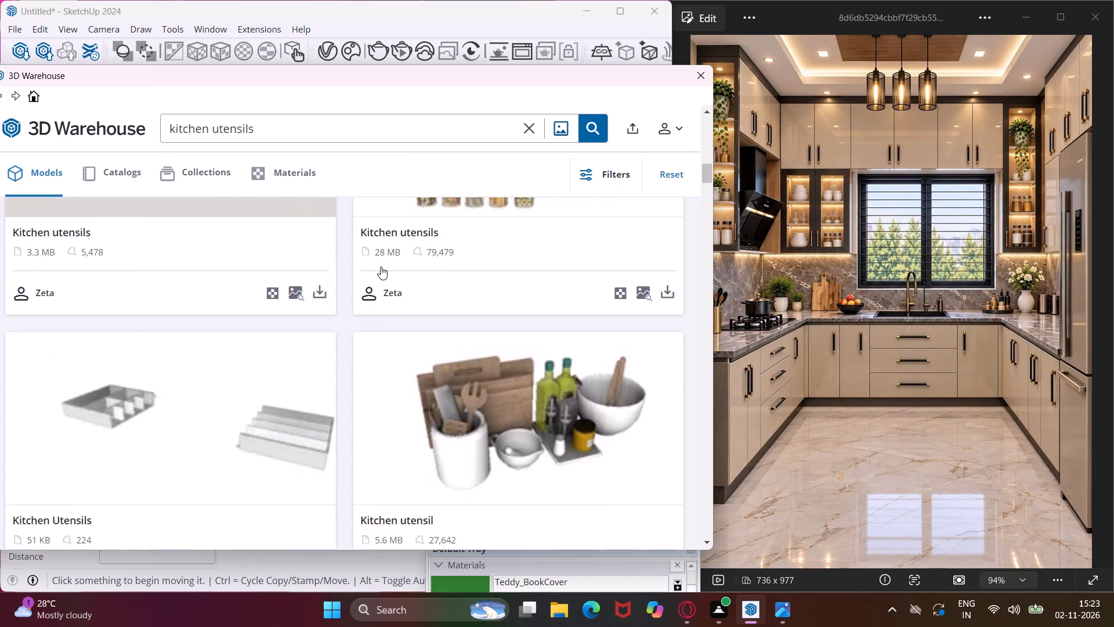
scroll(381, 266, "down", 11)
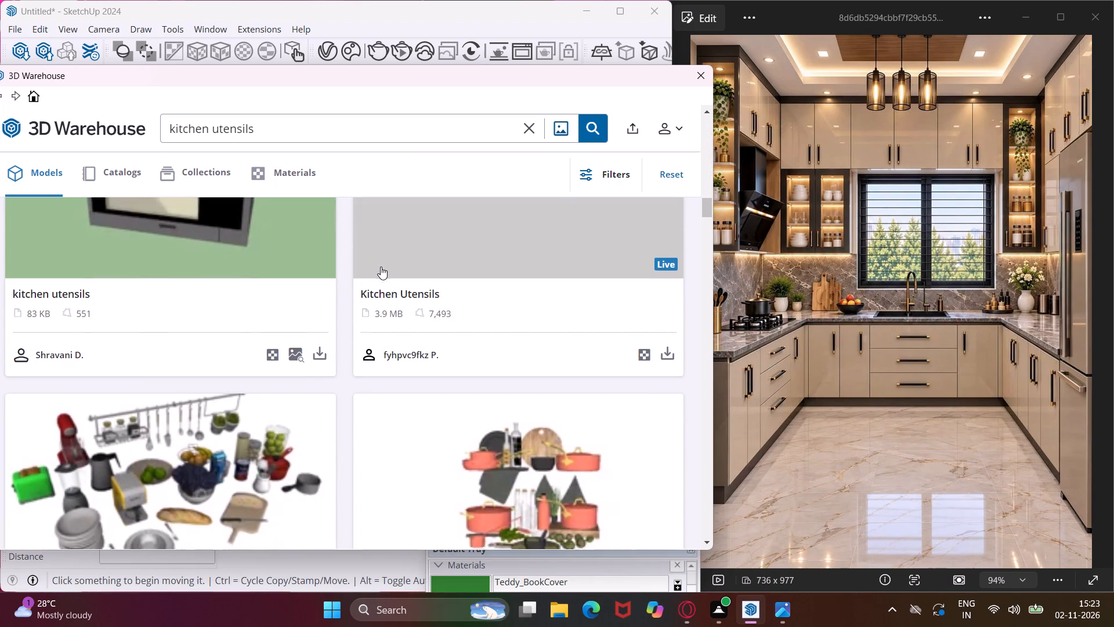
scroll(381, 266, "down", 8)
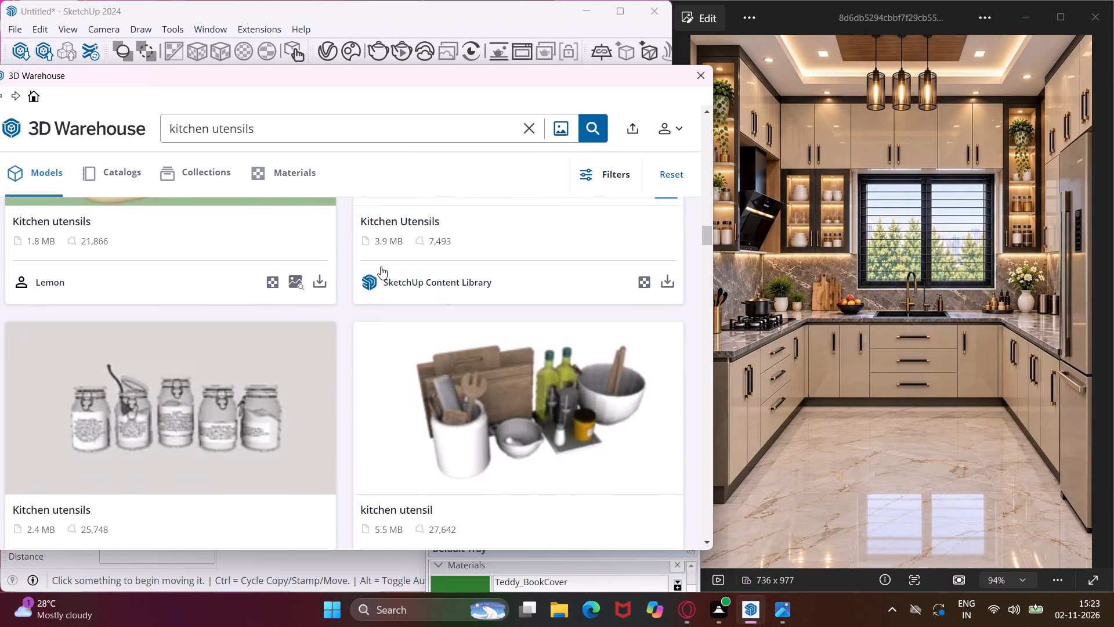
scroll(381, 266, "down", 6)
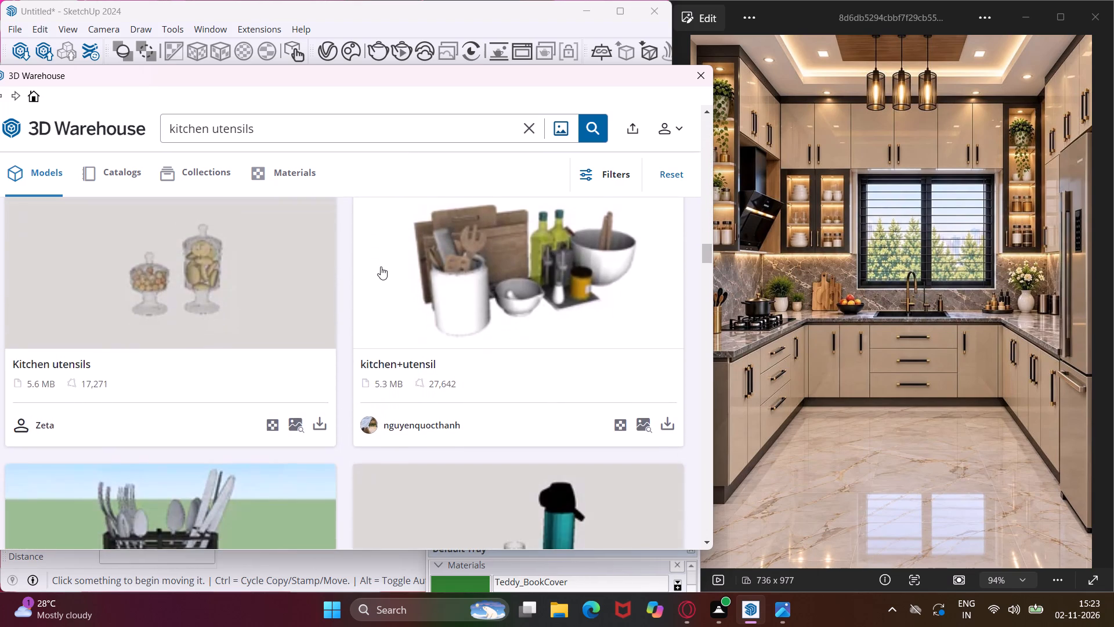
scroll(381, 266, "down", 8)
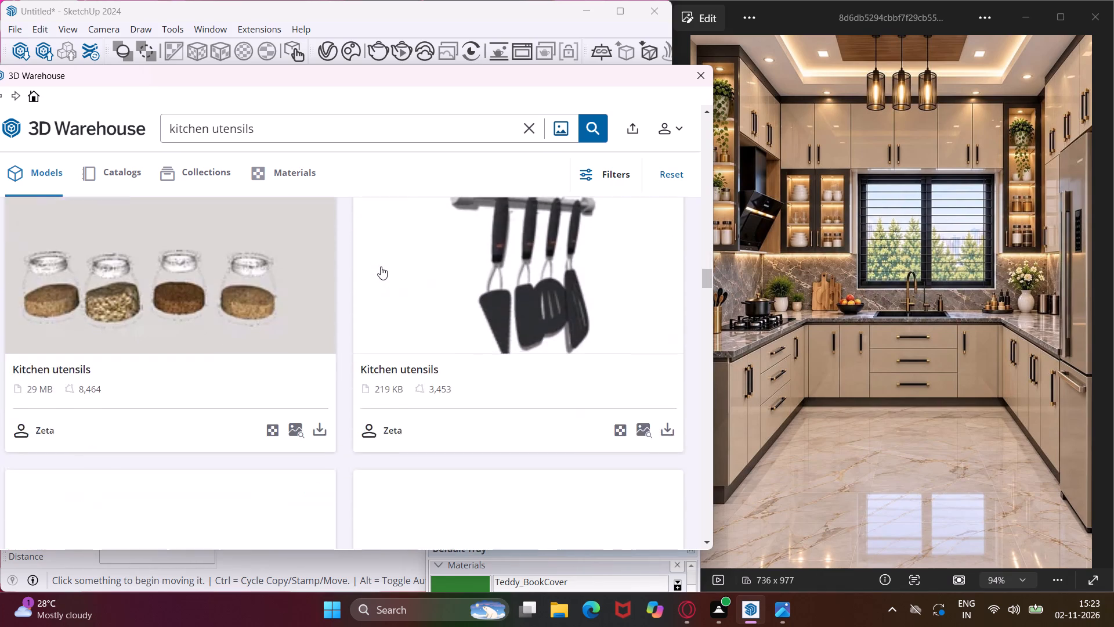
scroll(381, 266, "down", 9)
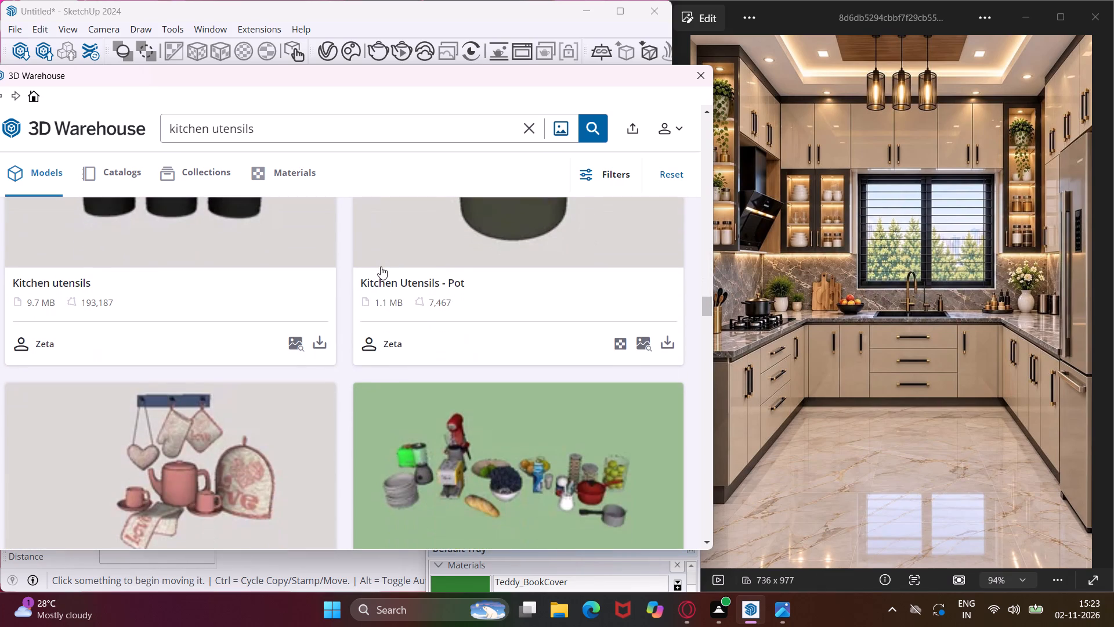
scroll(381, 266, "down", 1)
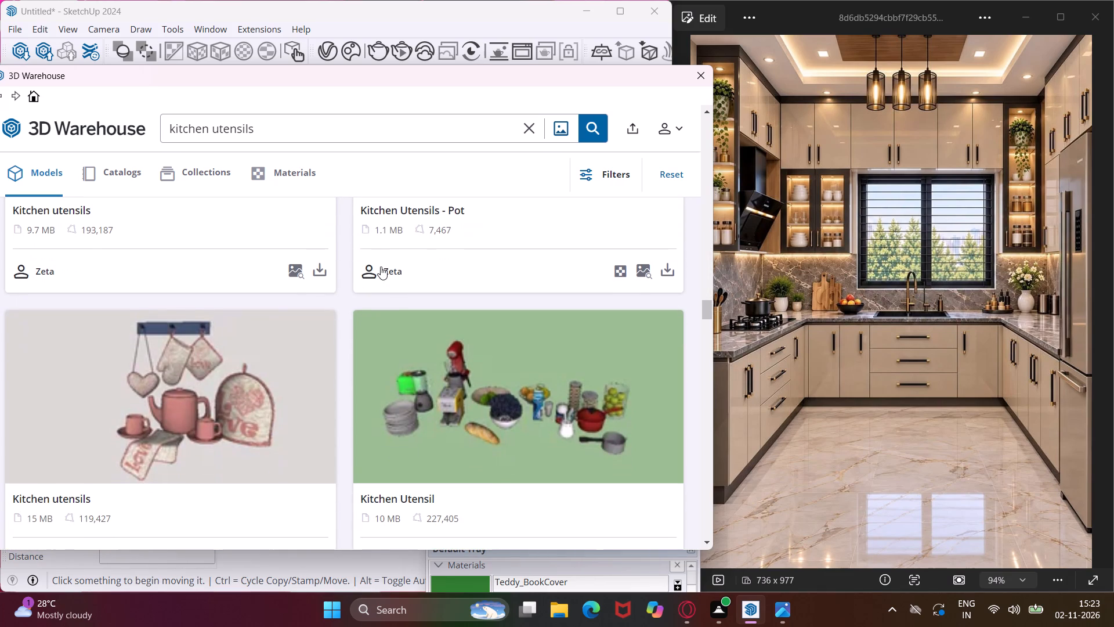
scroll(381, 266, "down", 8)
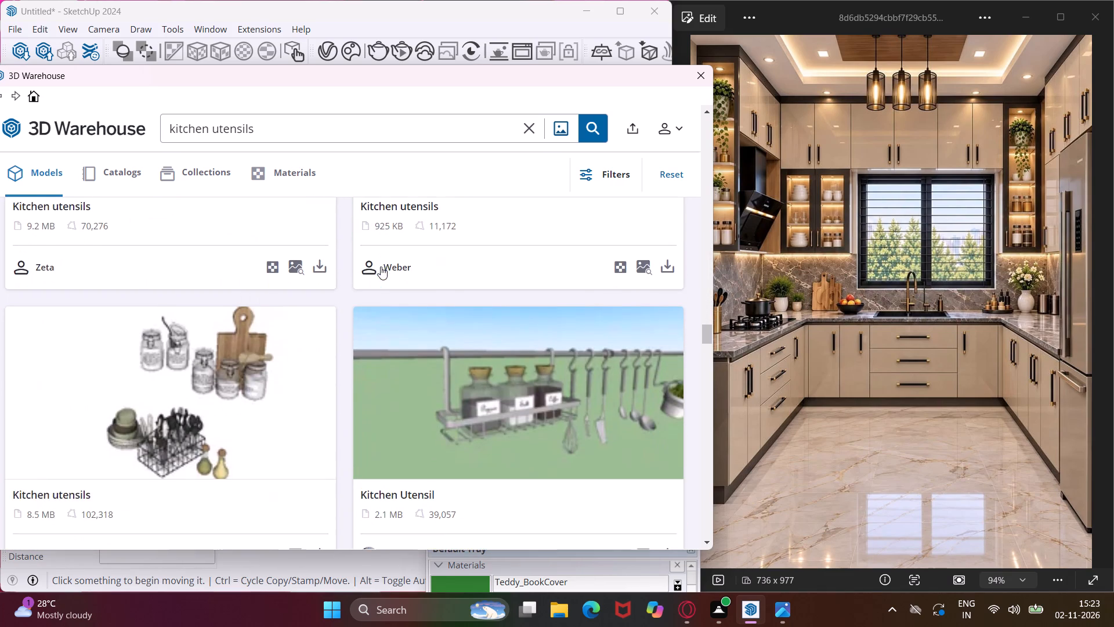
scroll(381, 266, "down", 3)
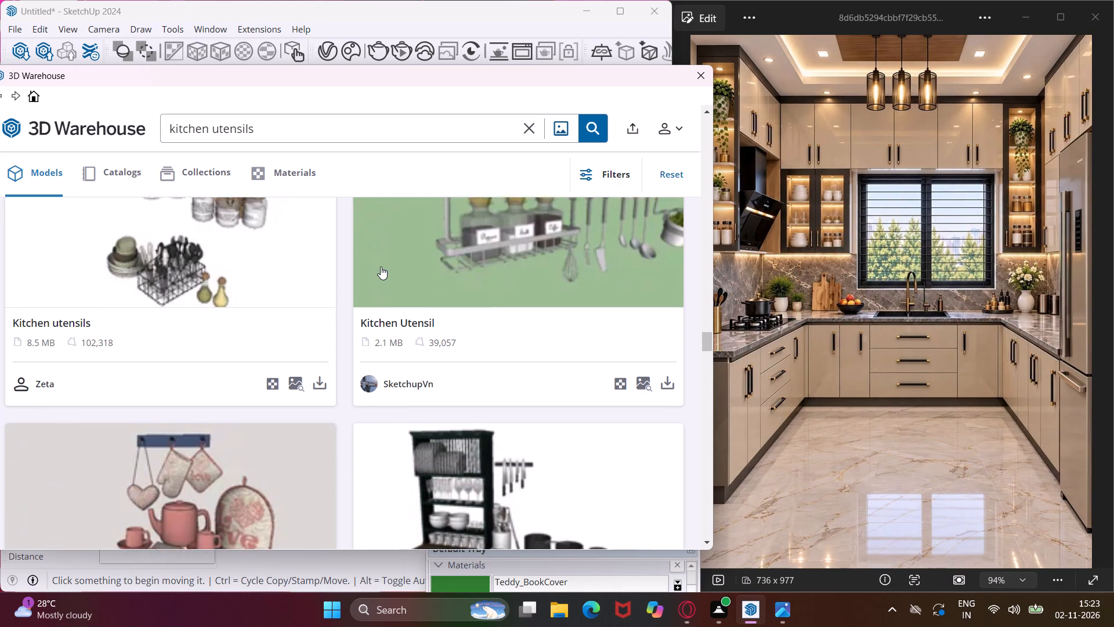
scroll(381, 266, "down", 3)
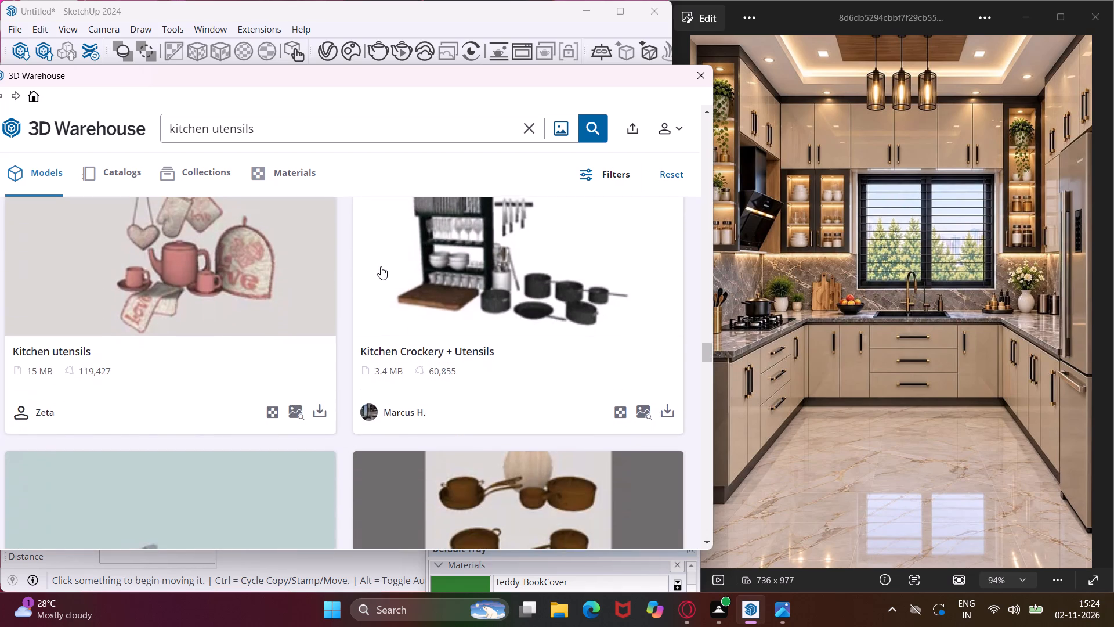
scroll(381, 266, "down", 3)
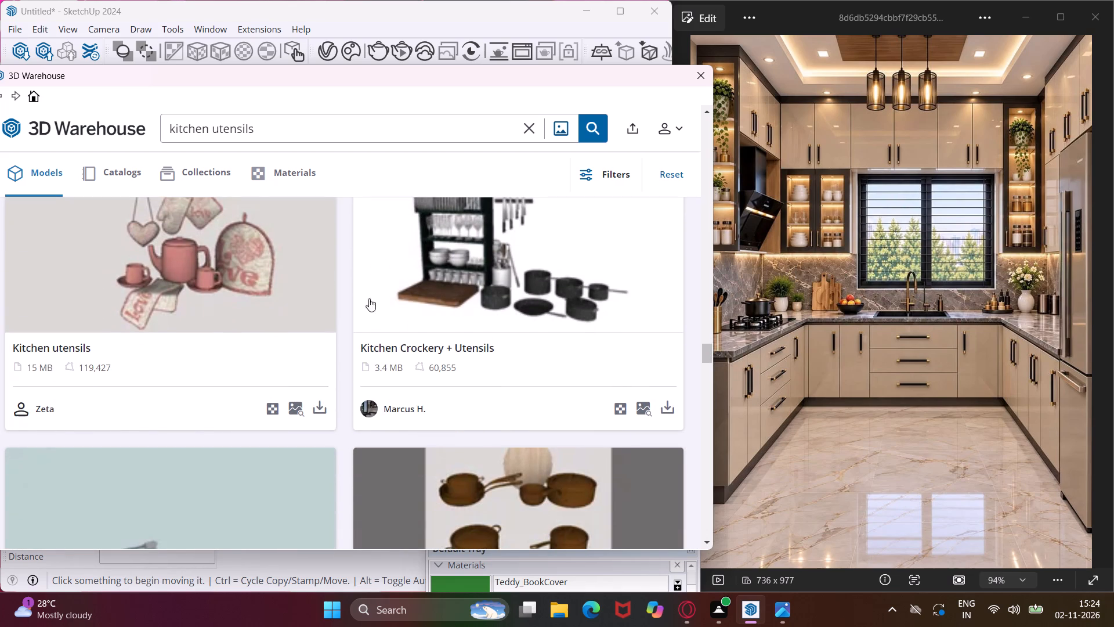
scroll(311, 390, "down", 9)
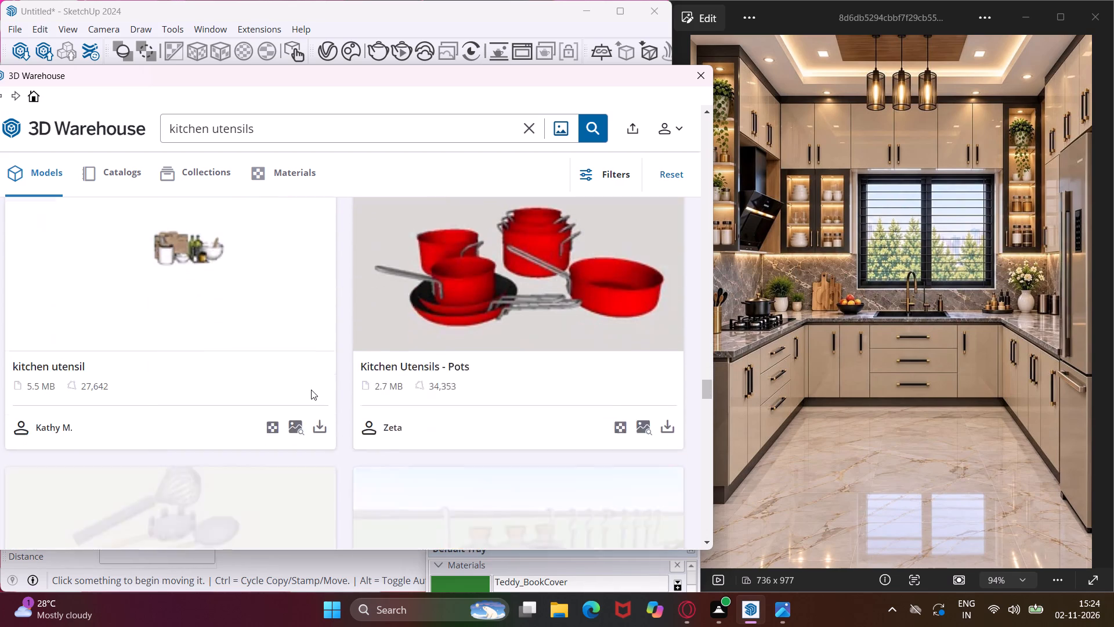
scroll(311, 390, "down", 10)
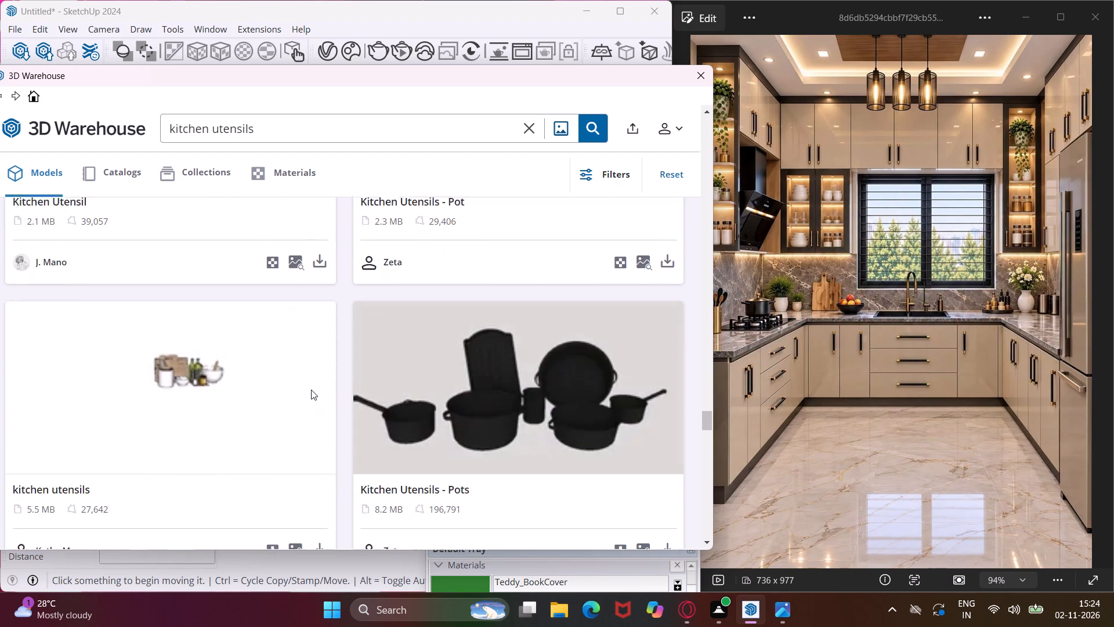
scroll(311, 390, "down", 9)
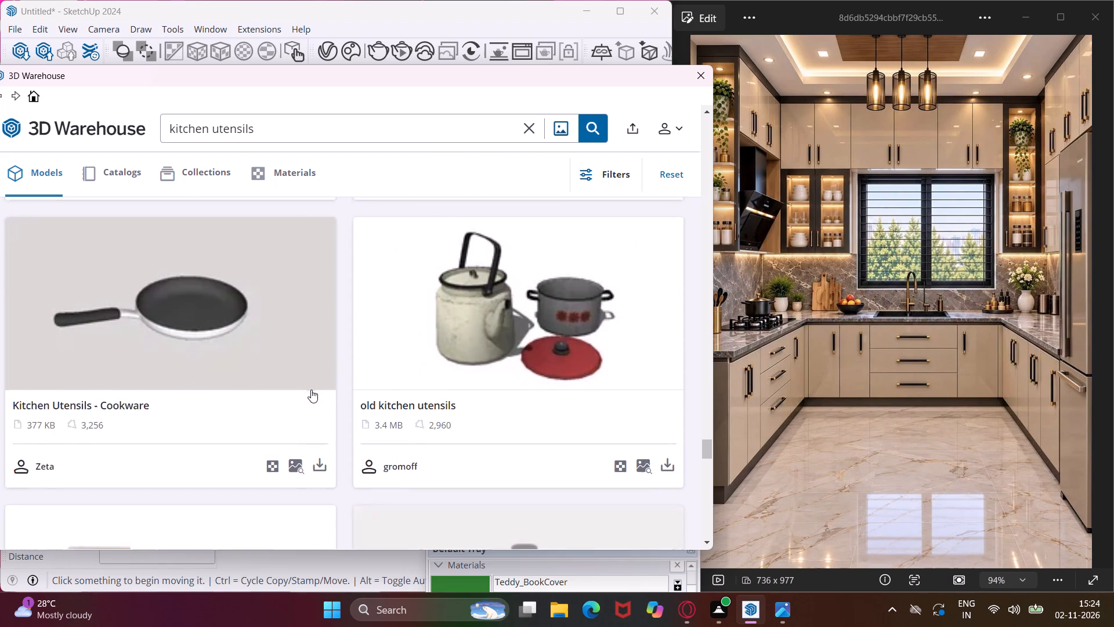
scroll(311, 390, "down", 20)
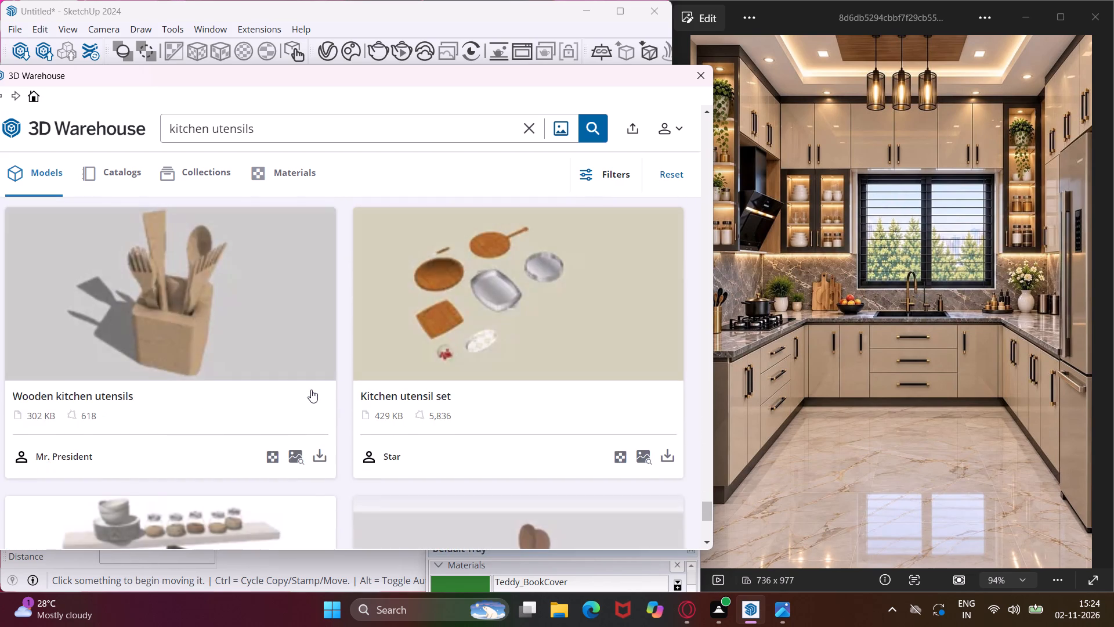
scroll(311, 390, "down", 8)
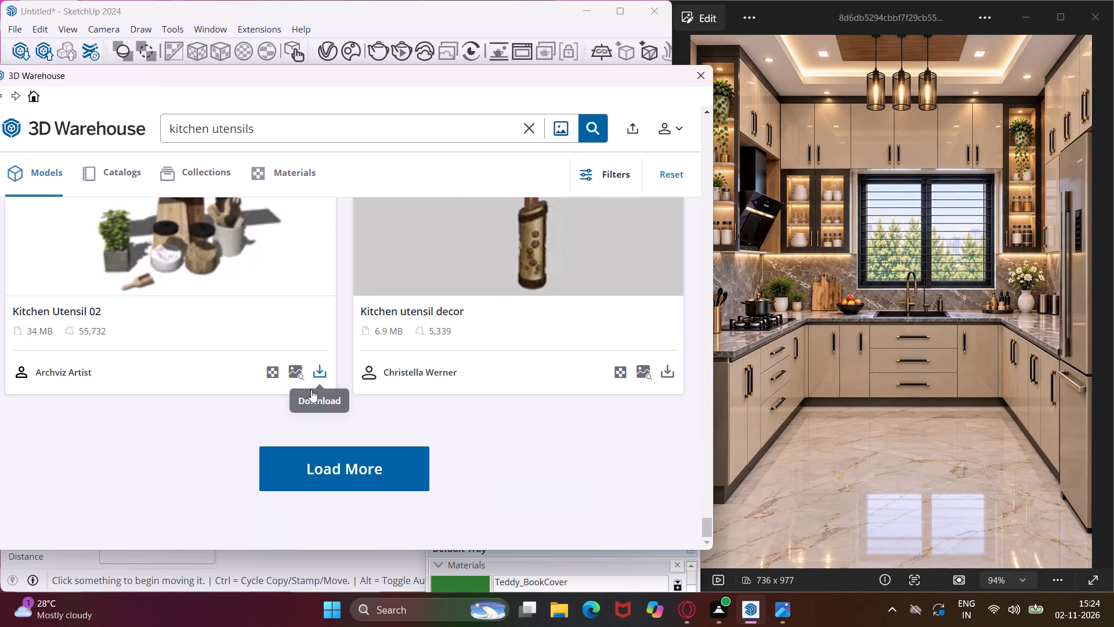
Load more kitchen utensils results in 3D Warehouse and look through them for suitable jars and decor.
left_click(321, 477)
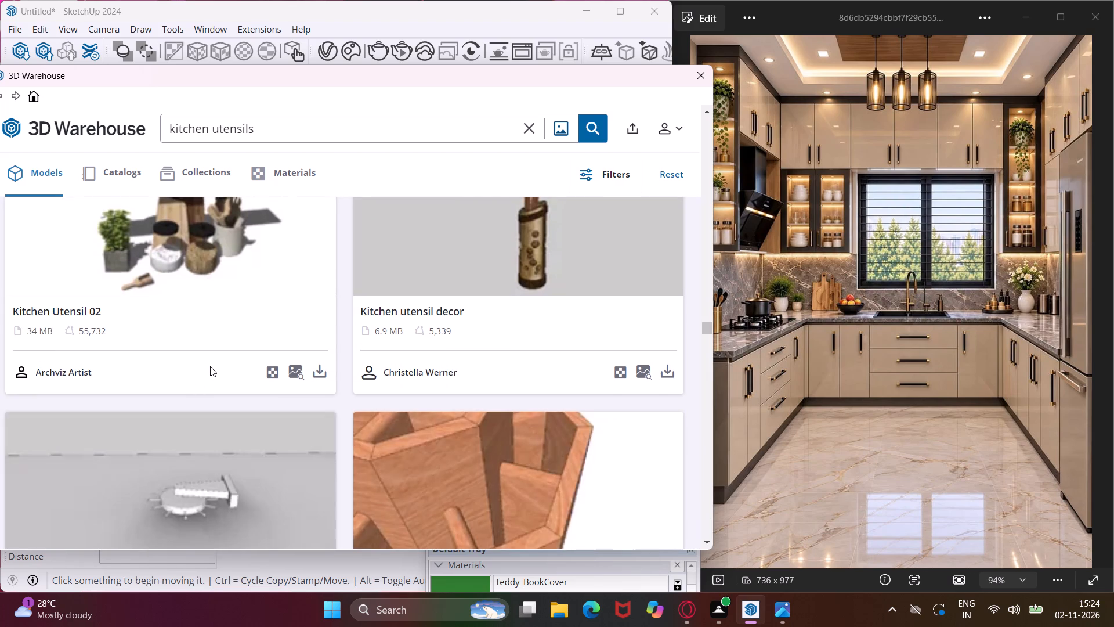
scroll(210, 366, "down", 13)
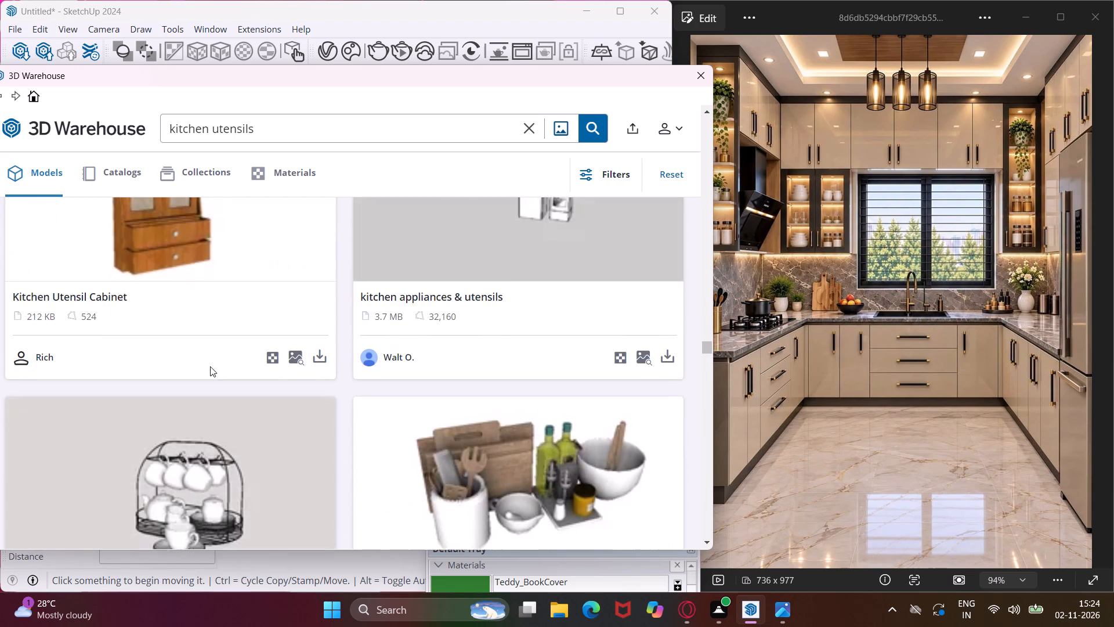
scroll(210, 366, "down", 7)
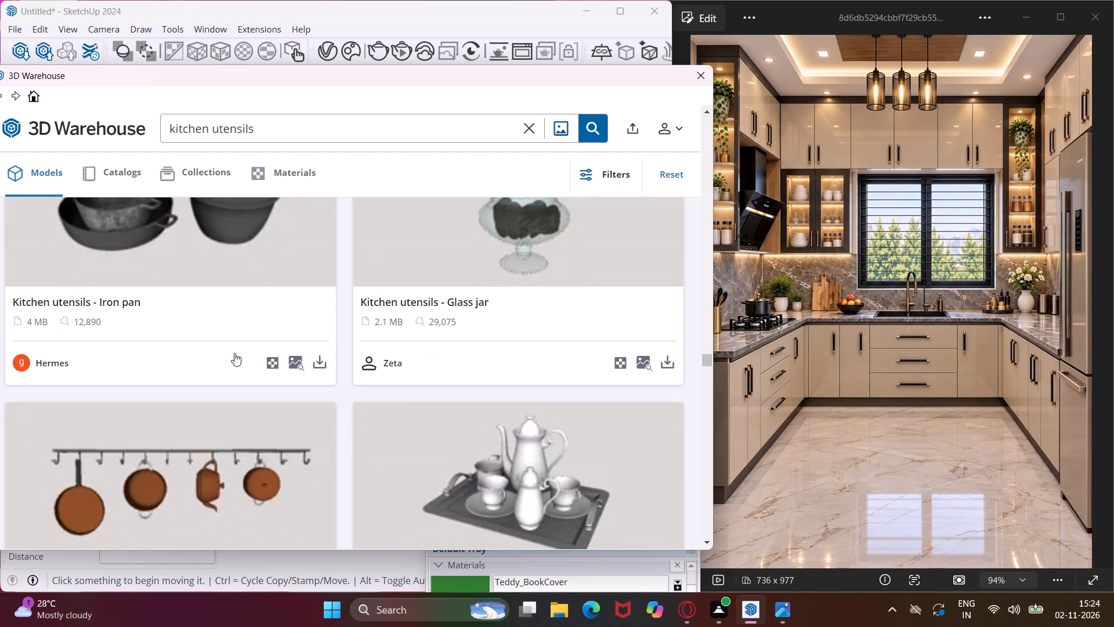
scroll(234, 353, "down", 14)
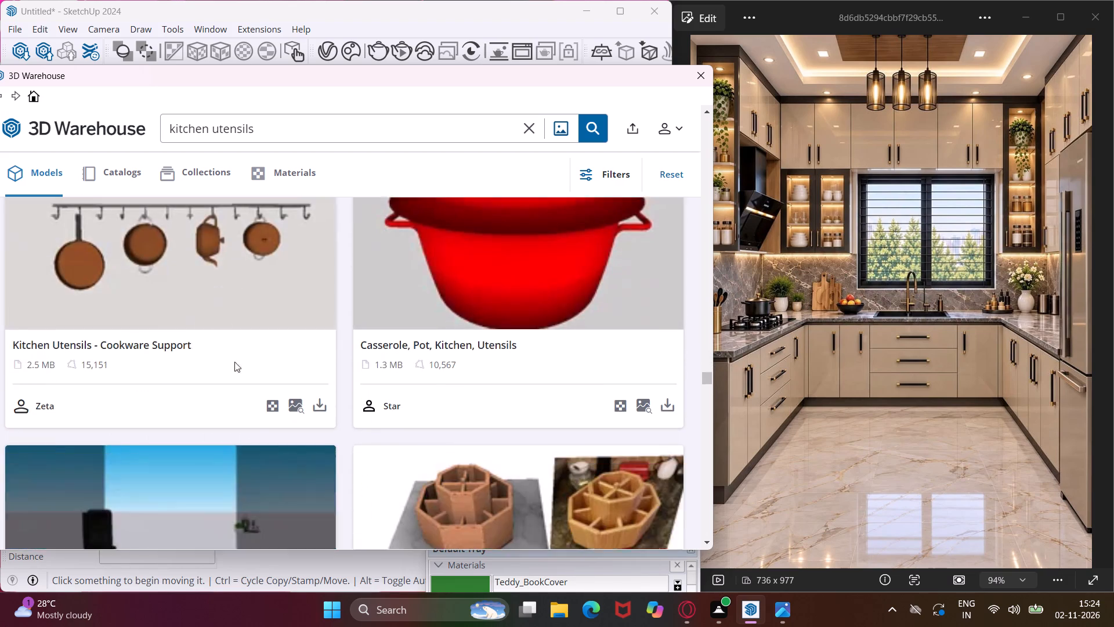
scroll(234, 362, "down", 9)
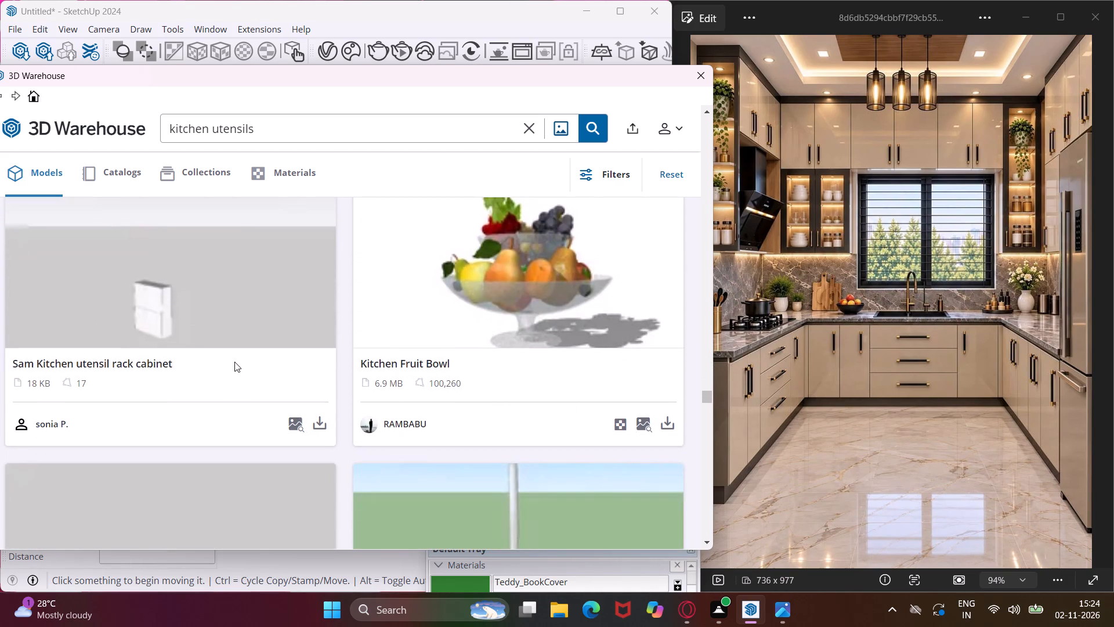
scroll(234, 362, "down", 10)
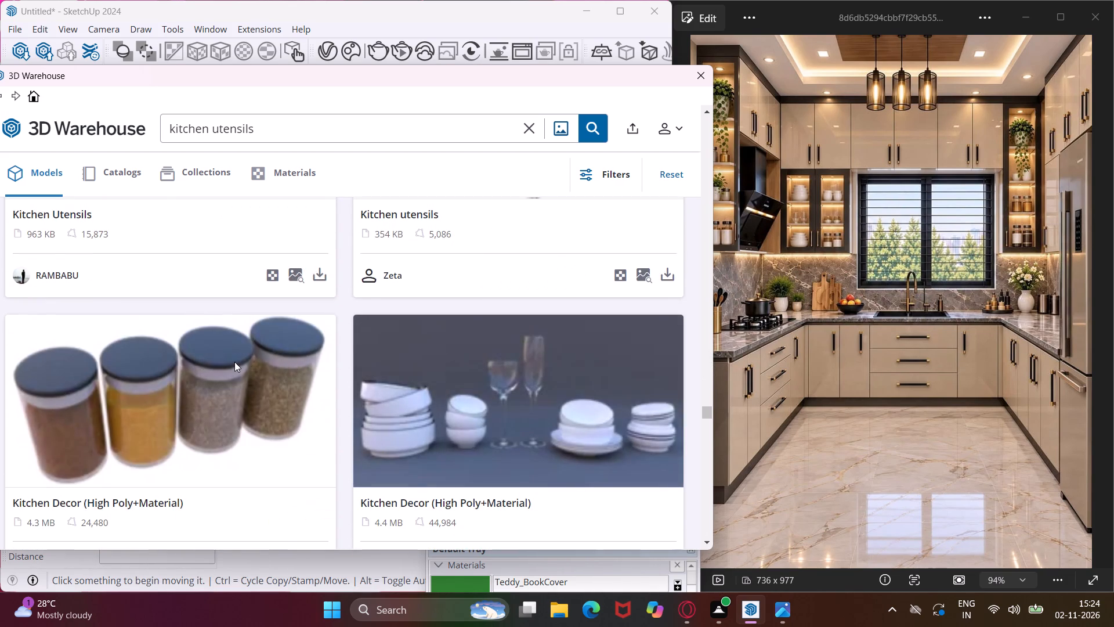
scroll(234, 362, "down", 2)
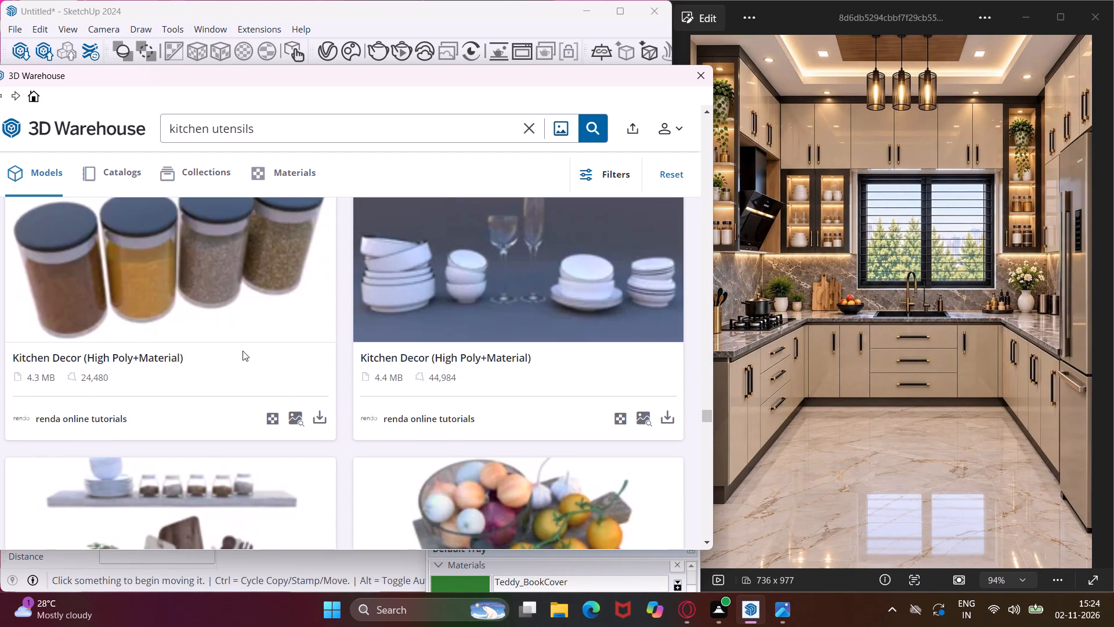
scroll(243, 351, "down", 6)
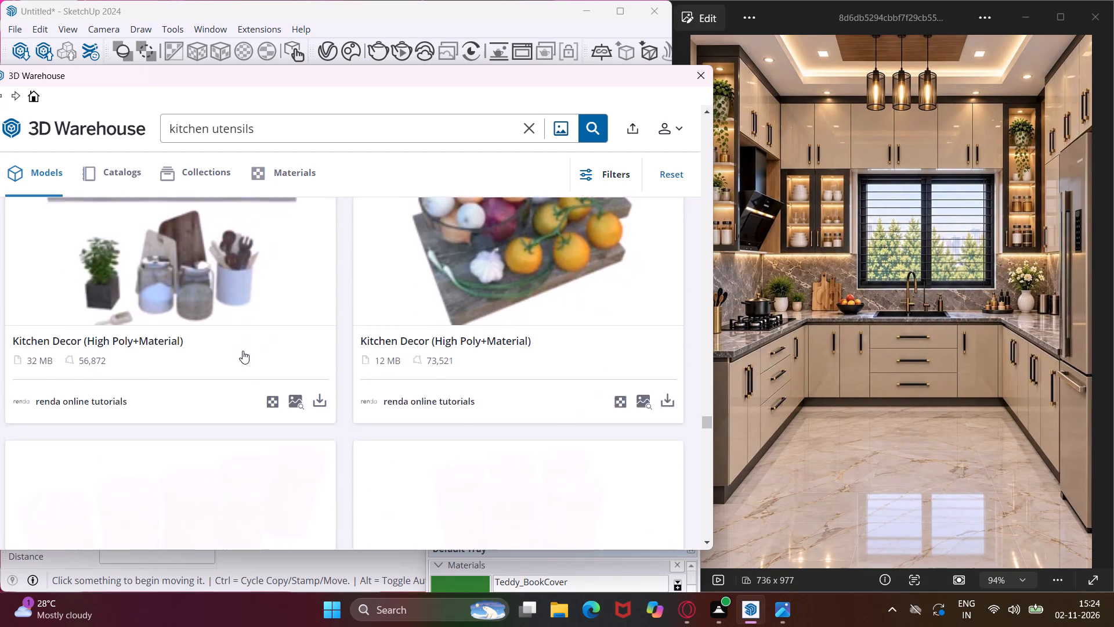
scroll(243, 351, "down", 7)
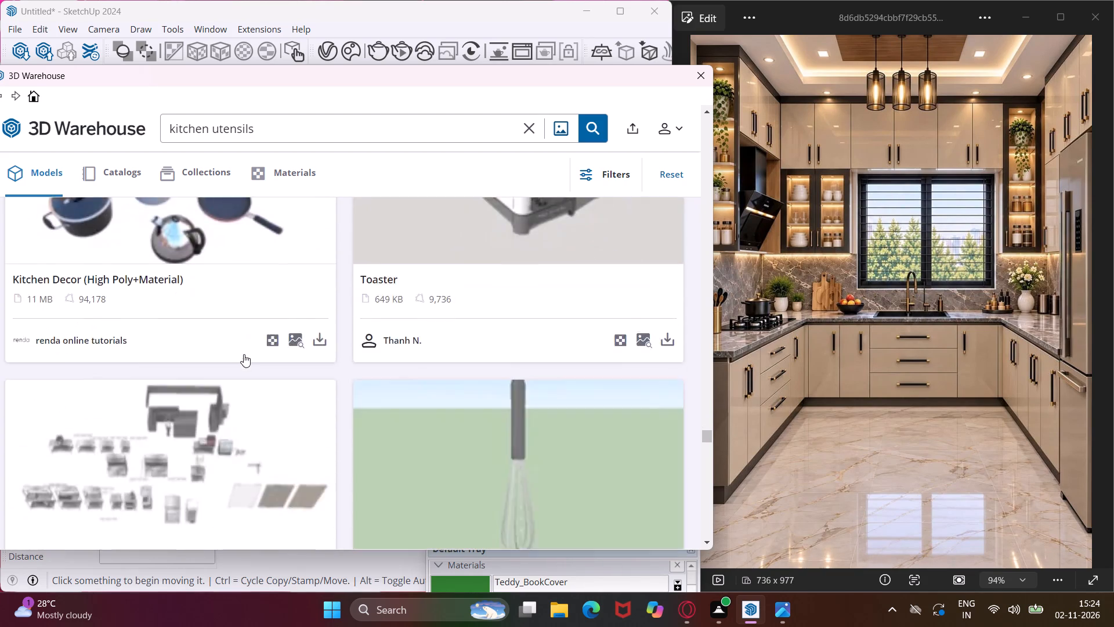
scroll(244, 354, "up", 1)
scroll(244, 354, "down", 16)
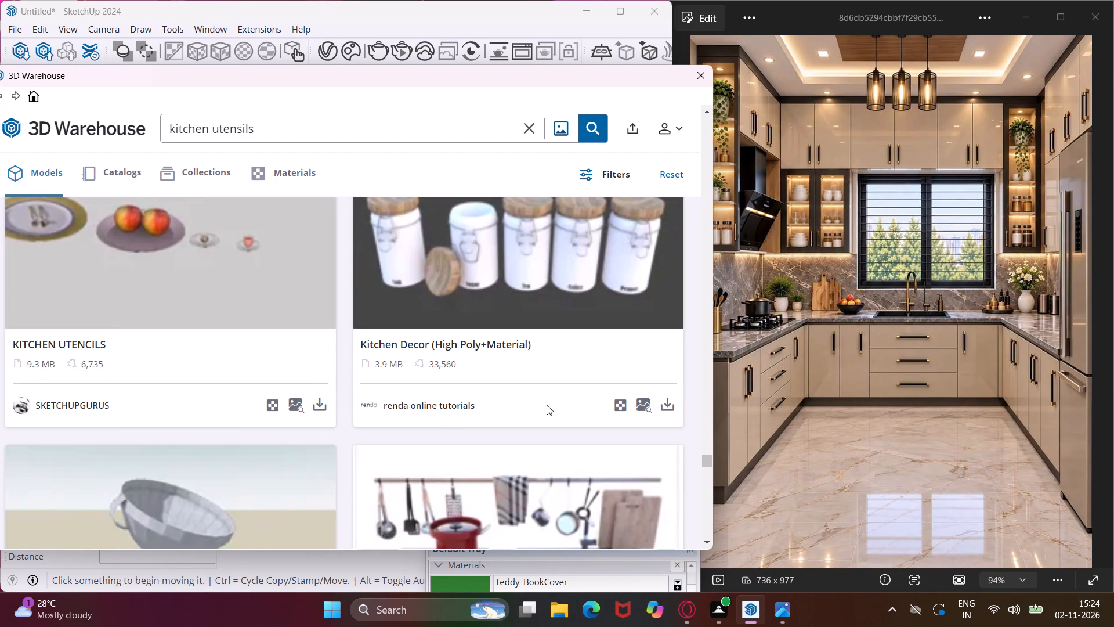
Download the 3.9 MB Kitchen Decor (High Poly+Material) model of white jars with wooden lids directly into the model.
left_click(673, 407)
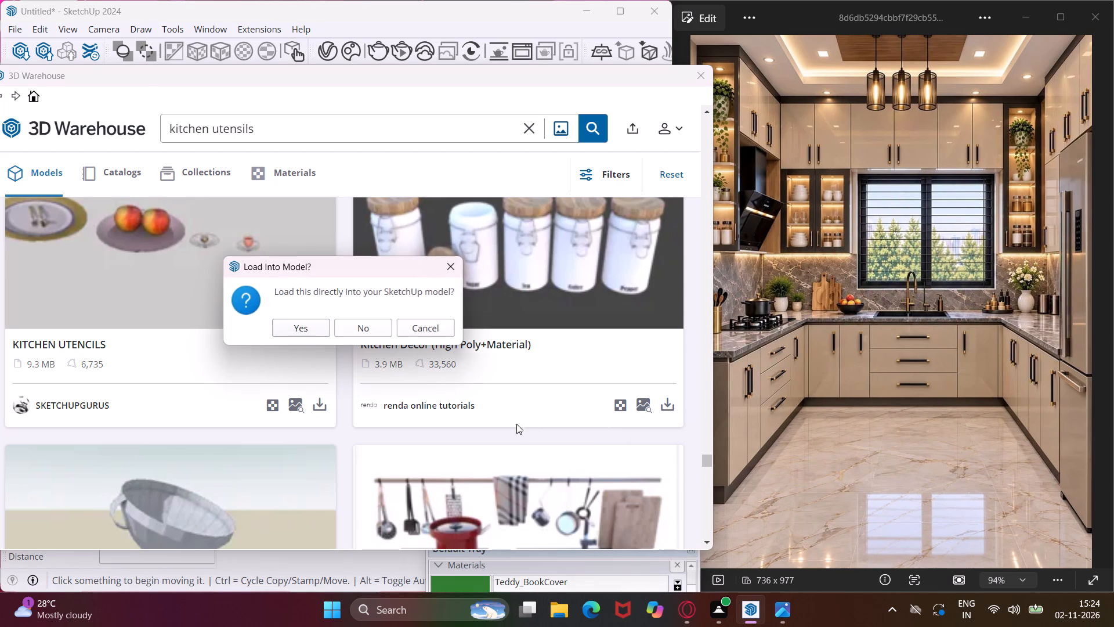
left_click(308, 327)
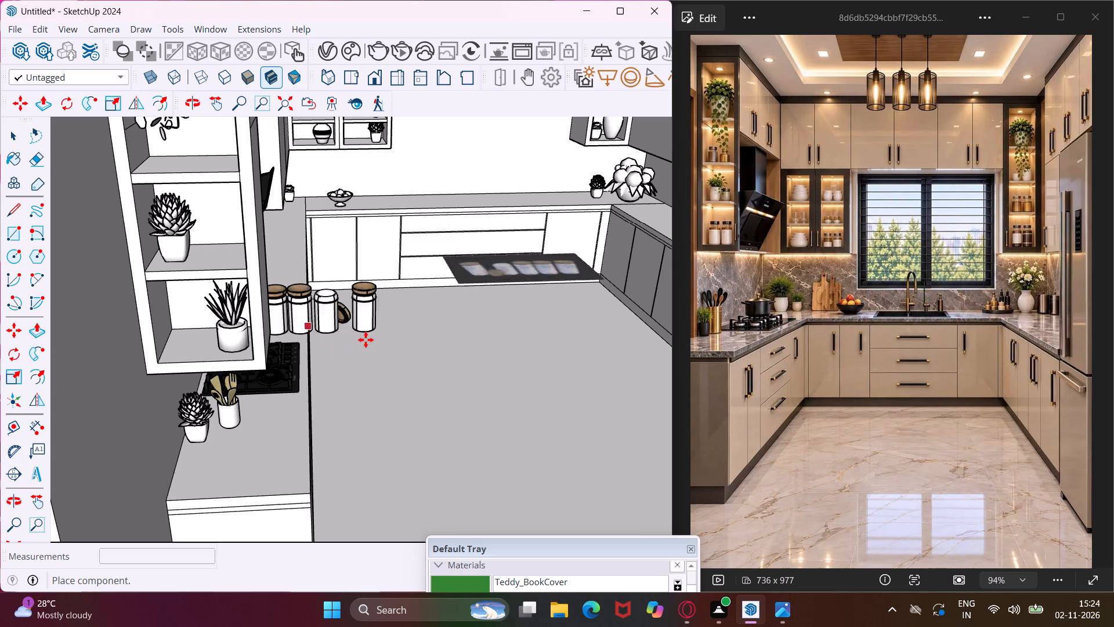
Place the jar set on open ground outside the front of the kitchen, near the other spare models, and deselect it.
scroll(367, 327, "down", 6)
scroll(298, 294, "down", 10)
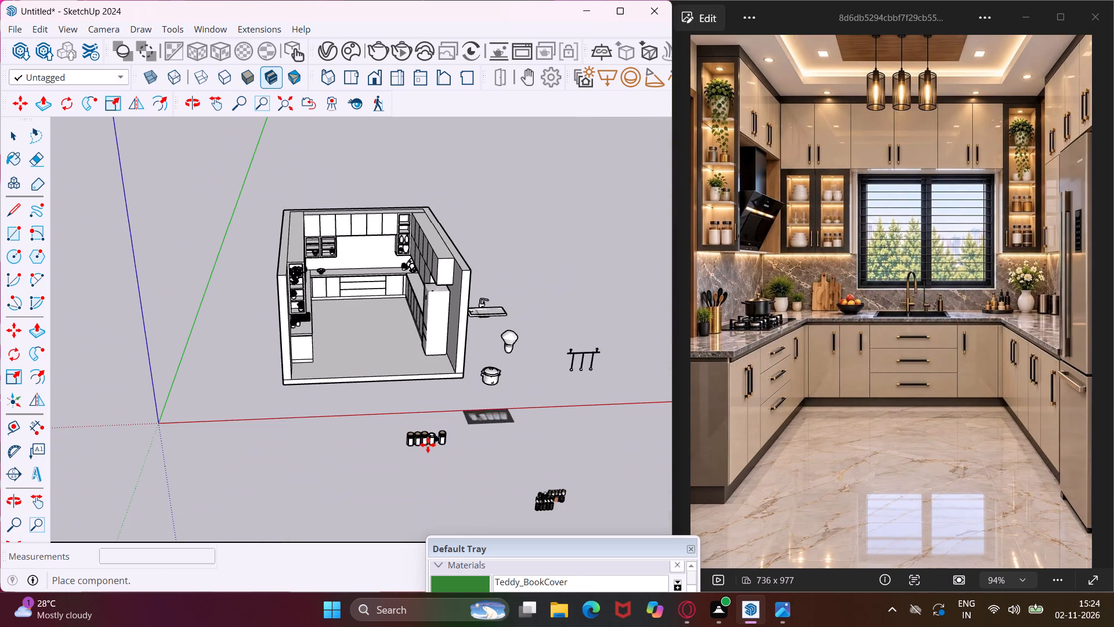
left_click(450, 449)
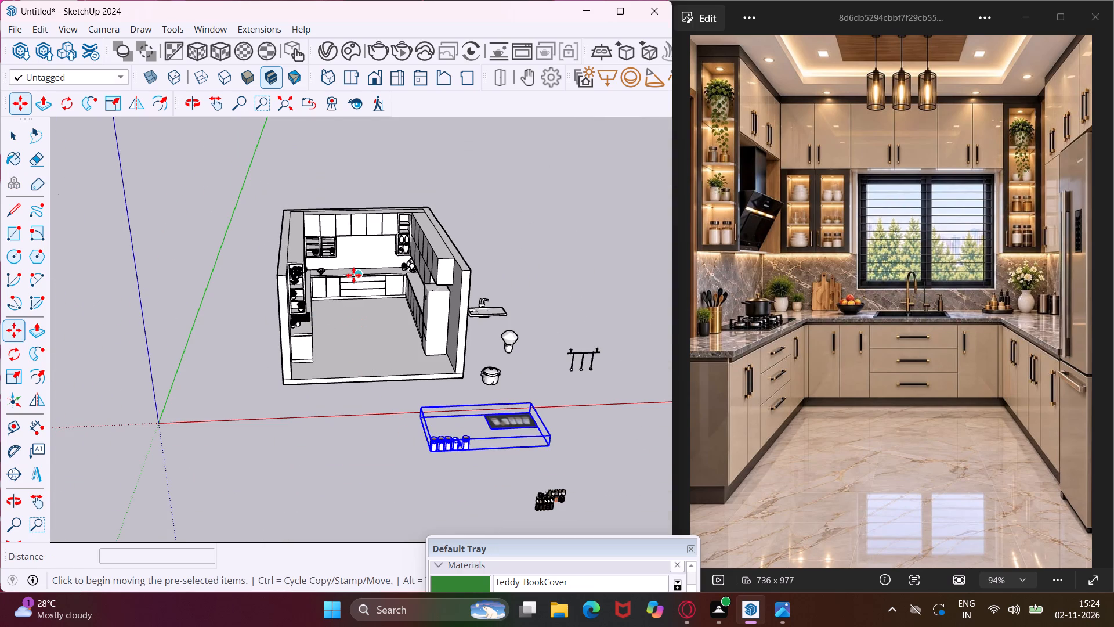
key("Escape")
key("space")
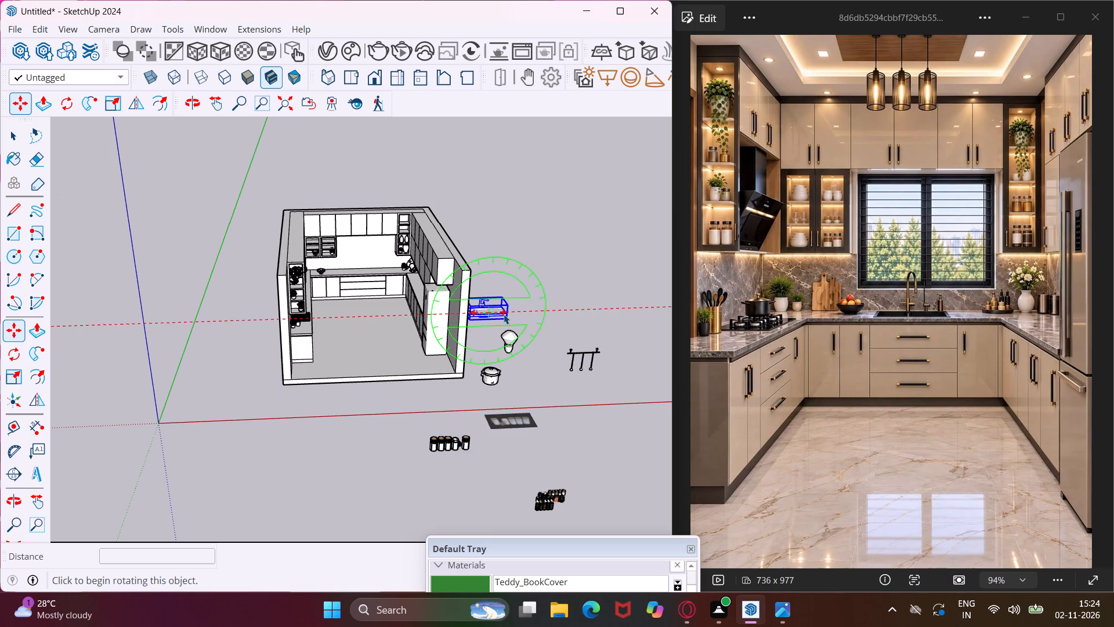
Reopen 3D Warehouse and look through the kitchen utensils results for dishes and decor suited to the reference kitchen's shelves.
left_click(221, 30)
left_click(252, 140)
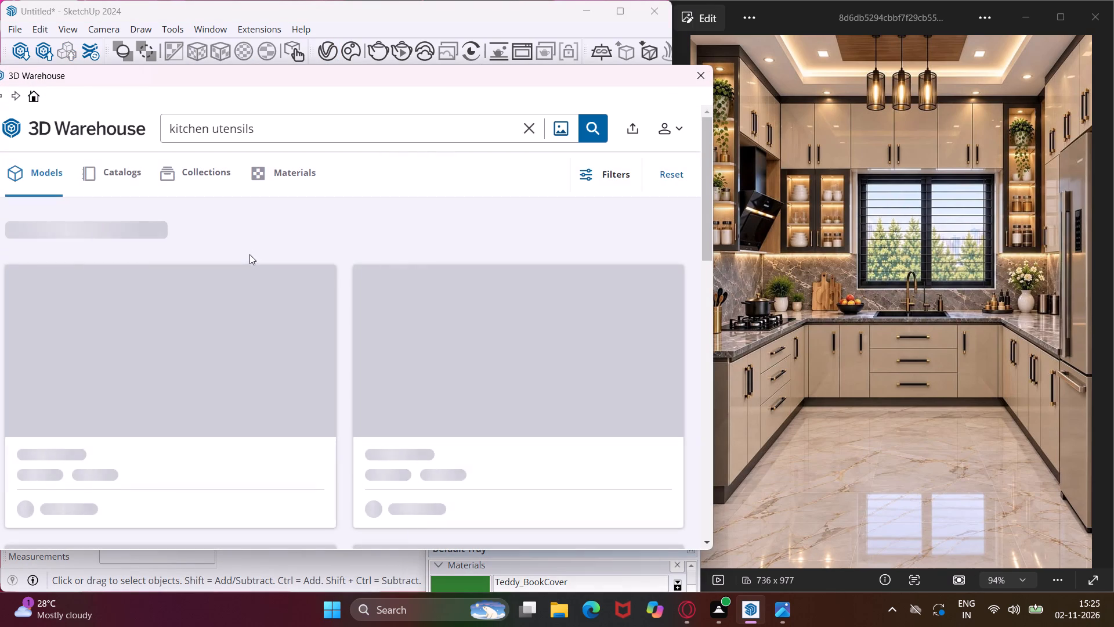
scroll(261, 257, "down", 6)
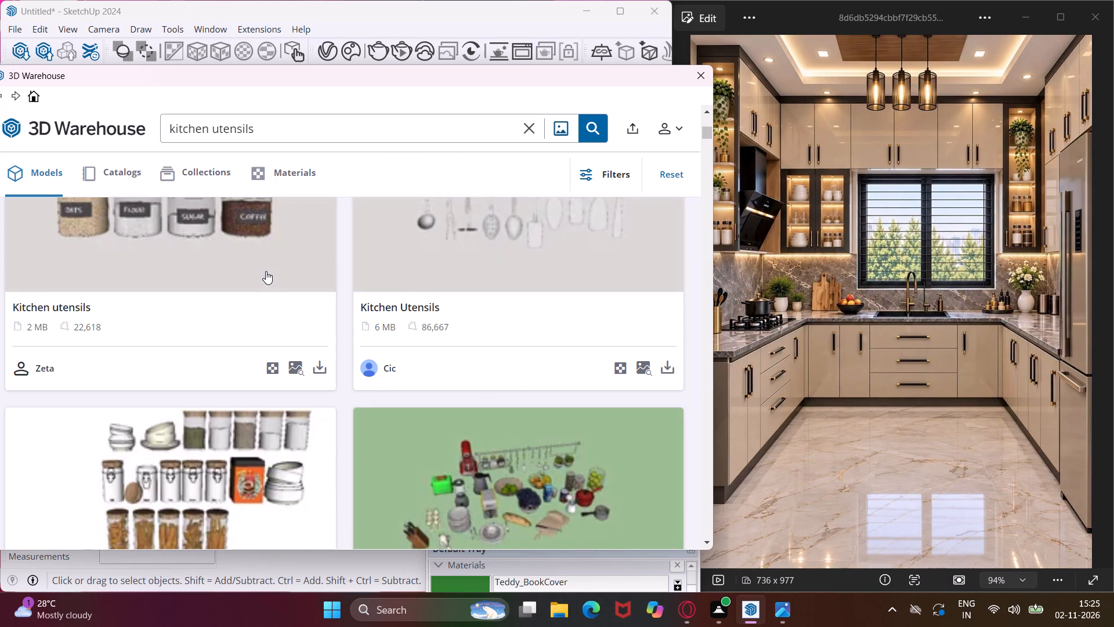
scroll(266, 271, "down", 8)
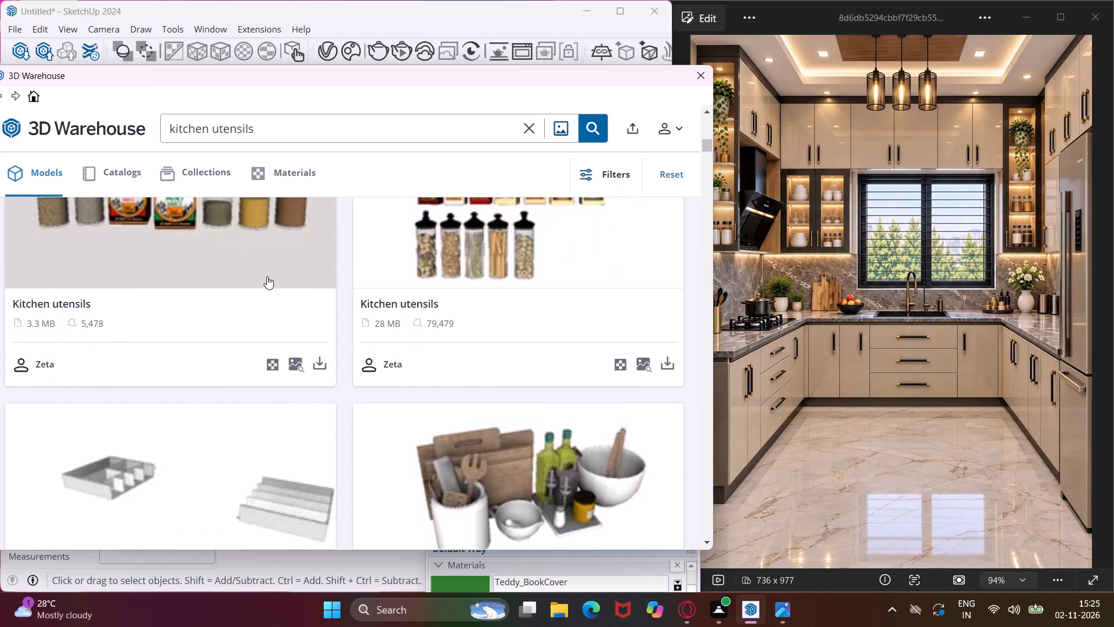
scroll(267, 276, "down", 18)
scroll(267, 276, "down", 7)
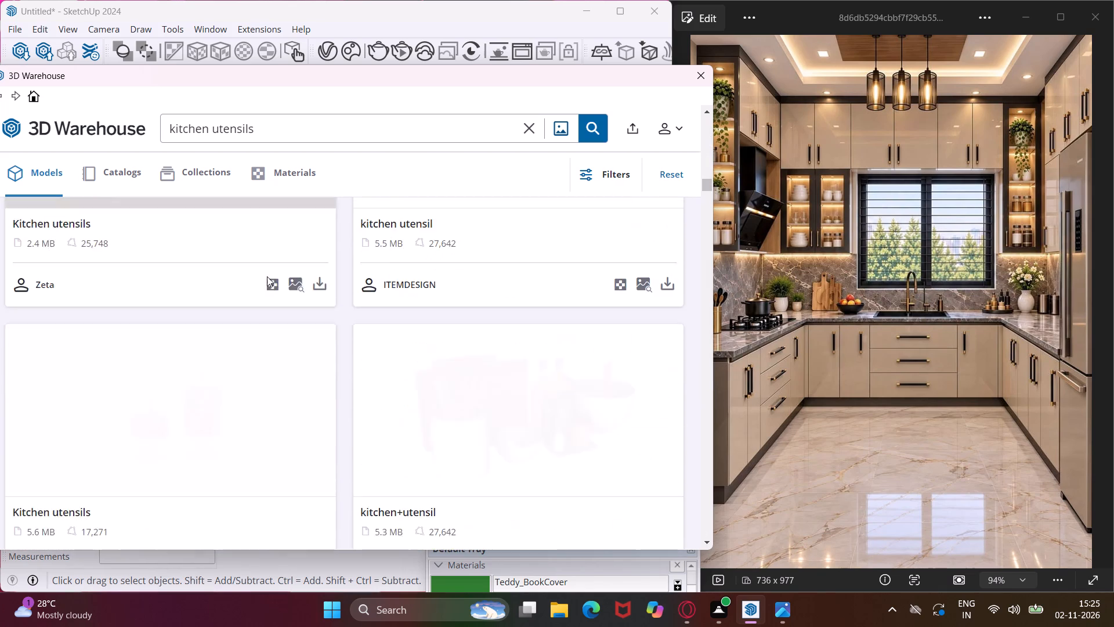
scroll(267, 276, "down", 20)
scroll(267, 276, "down", 4)
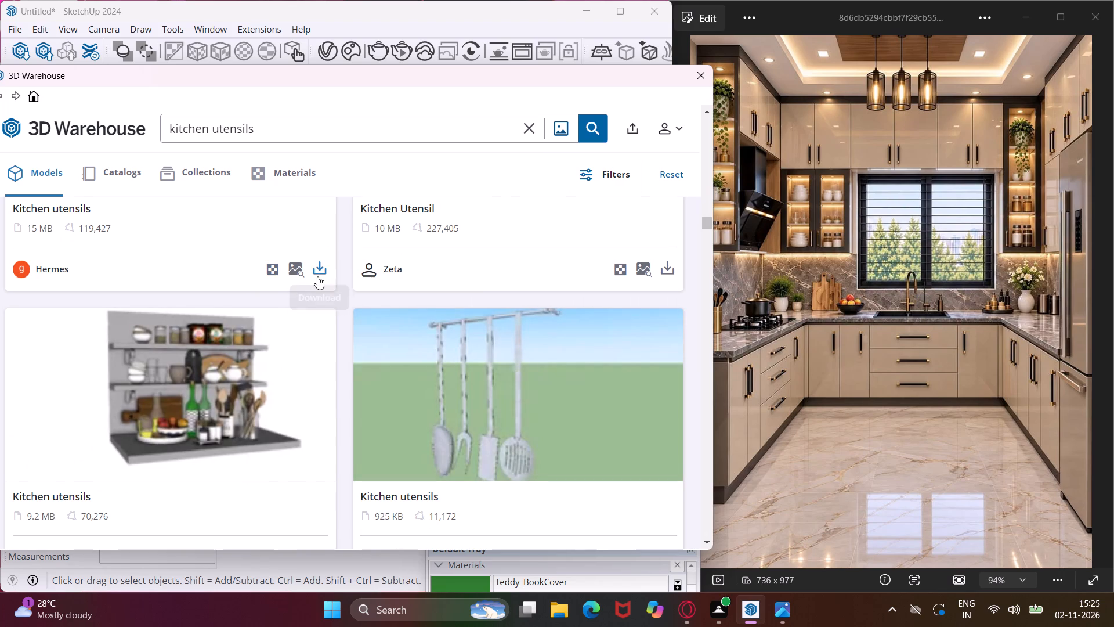
scroll(317, 276, "down", 17)
scroll(303, 272, "down", 5)
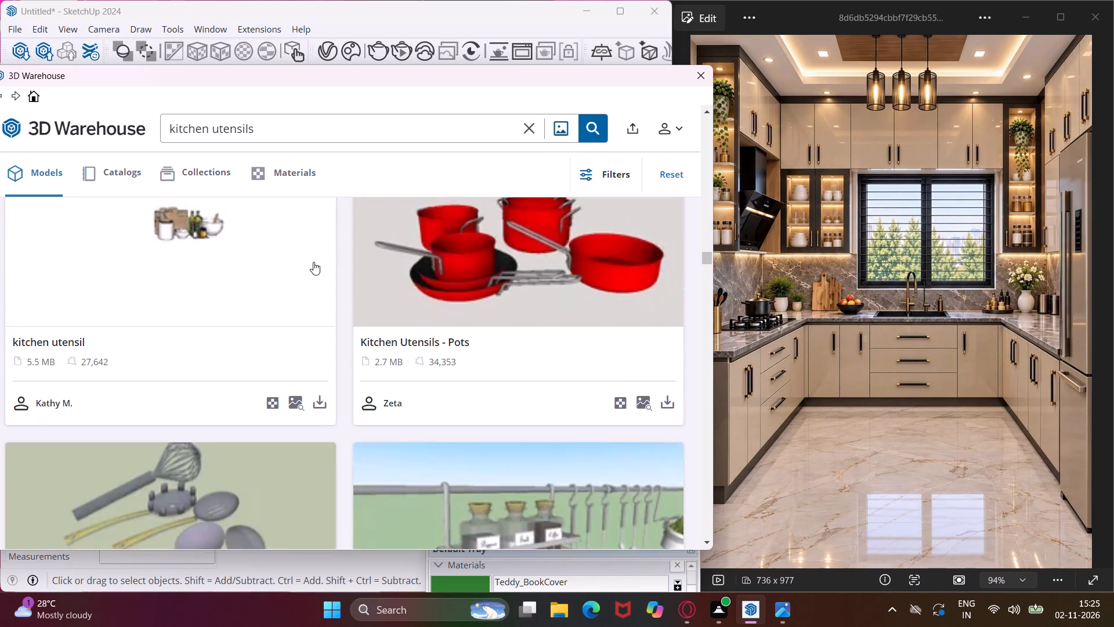
scroll(313, 262, "down", 16)
scroll(324, 259, "down", 10)
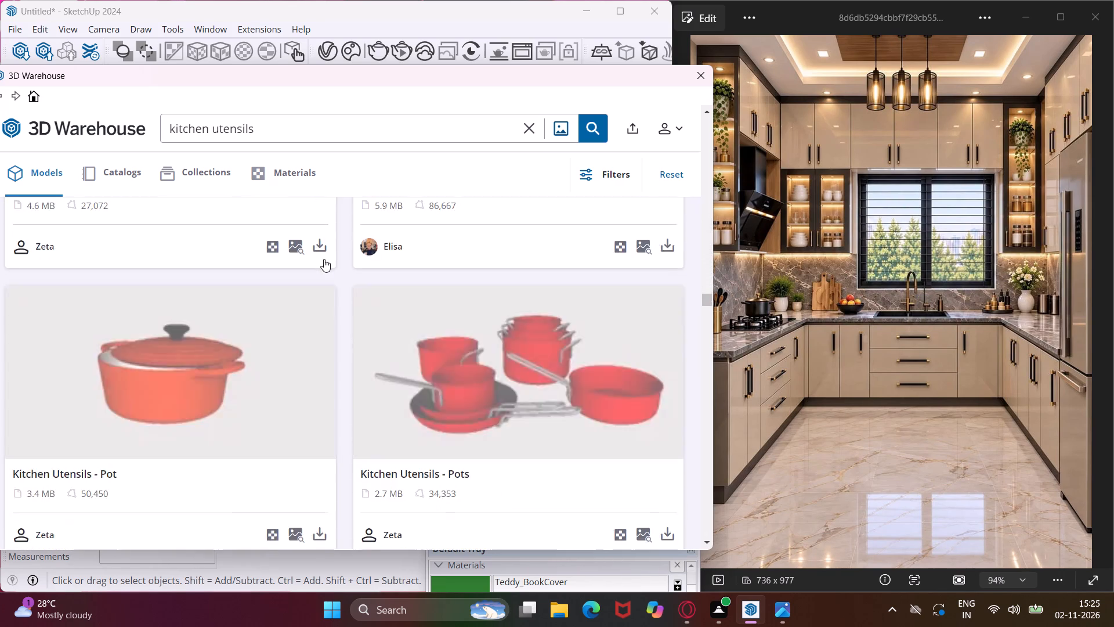
scroll(324, 259, "down", 2)
scroll(324, 259, "up", 1)
scroll(324, 259, "down", 20)
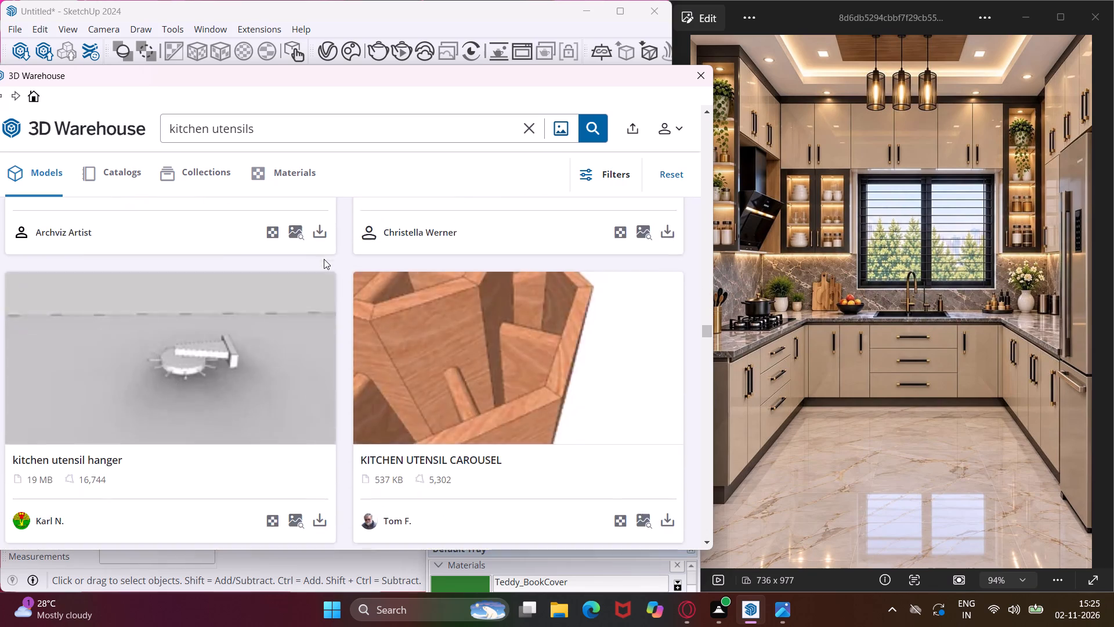
scroll(324, 259, "down", 18)
scroll(324, 259, "down", 5)
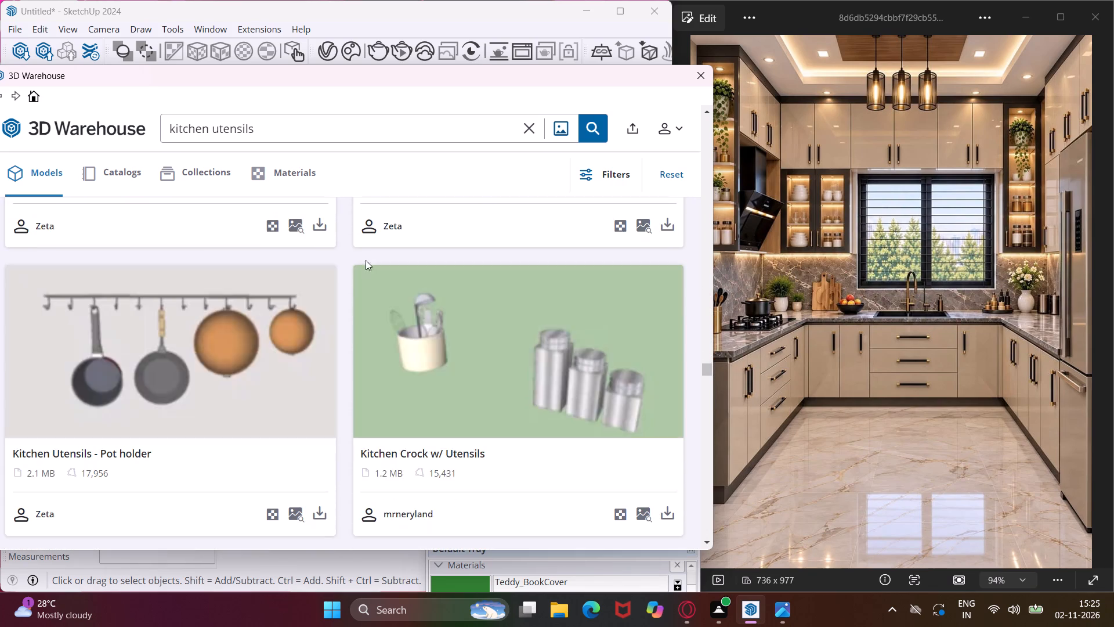
scroll(346, 298, "down", 16)
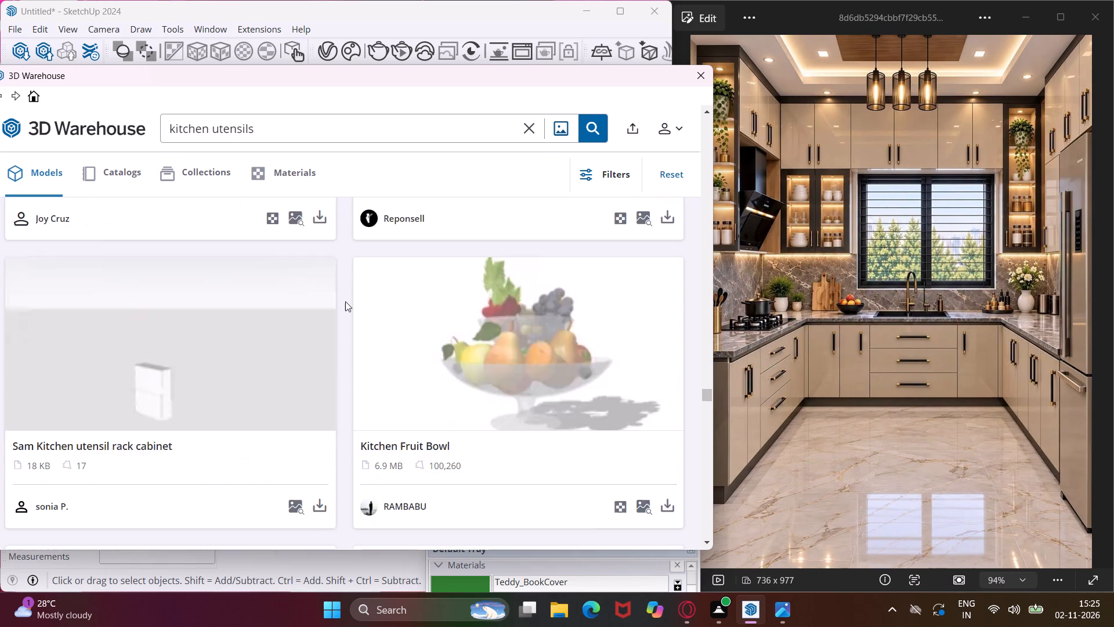
scroll(345, 301, "down", 14)
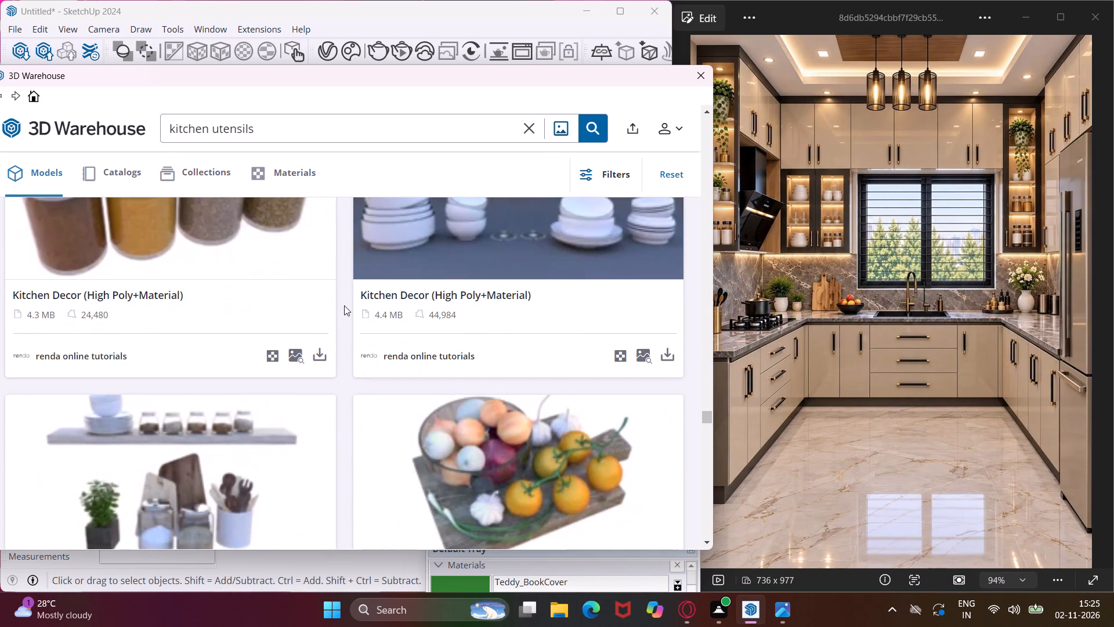
Download the 4.4 MB Kitchen Decor (High Poly+Material) model of white bowls, plates and wine glasses directly into the model.
scroll(344, 305, "up", 1)
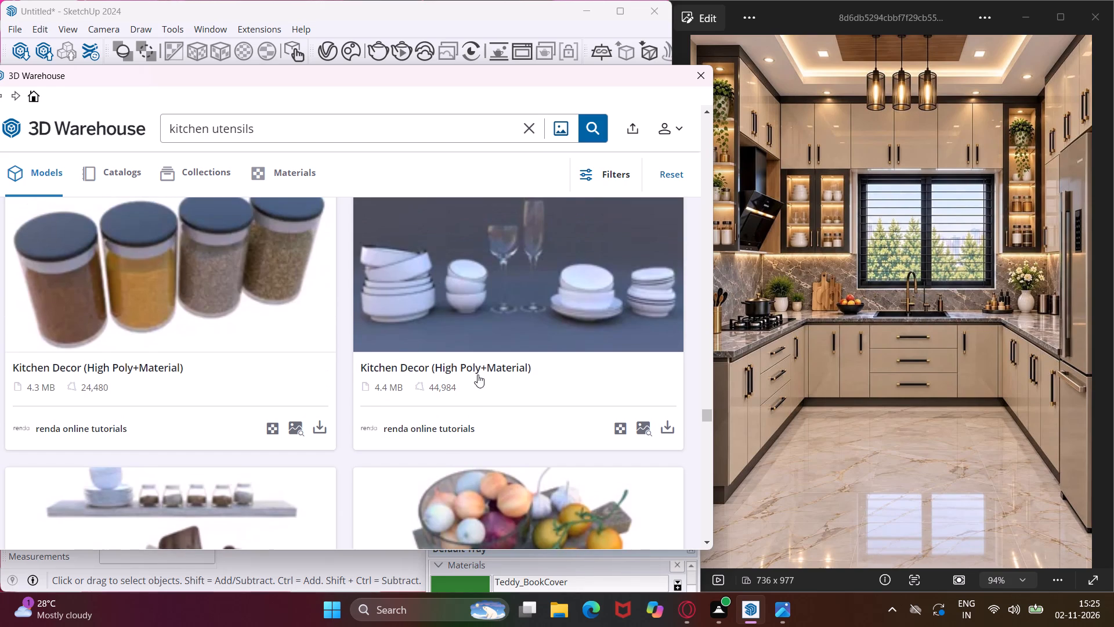
left_click(672, 433)
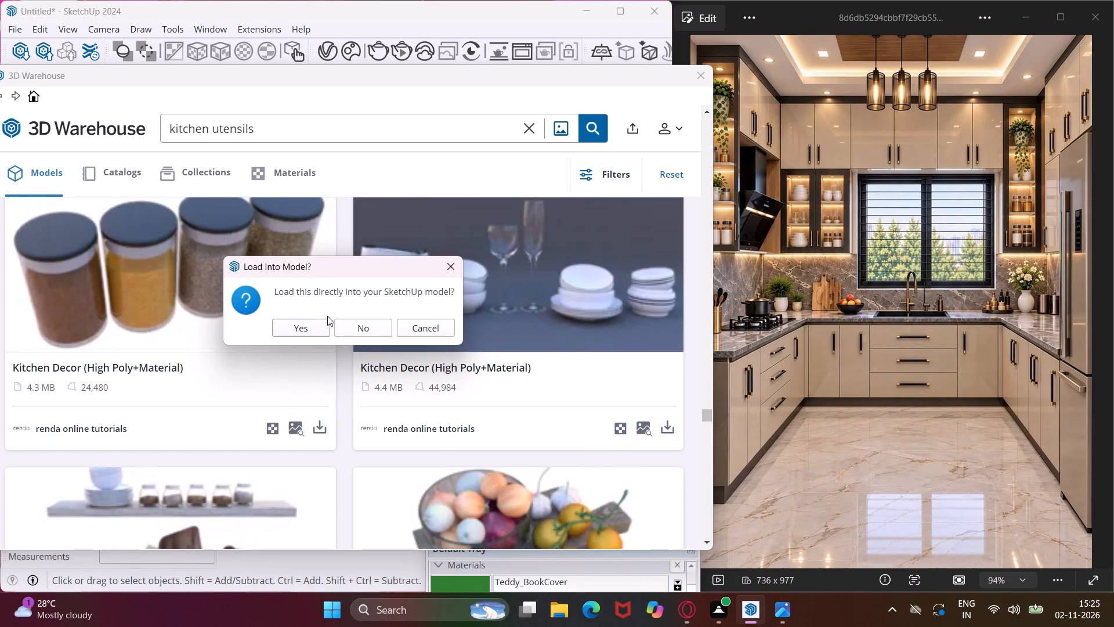
left_click(307, 327)
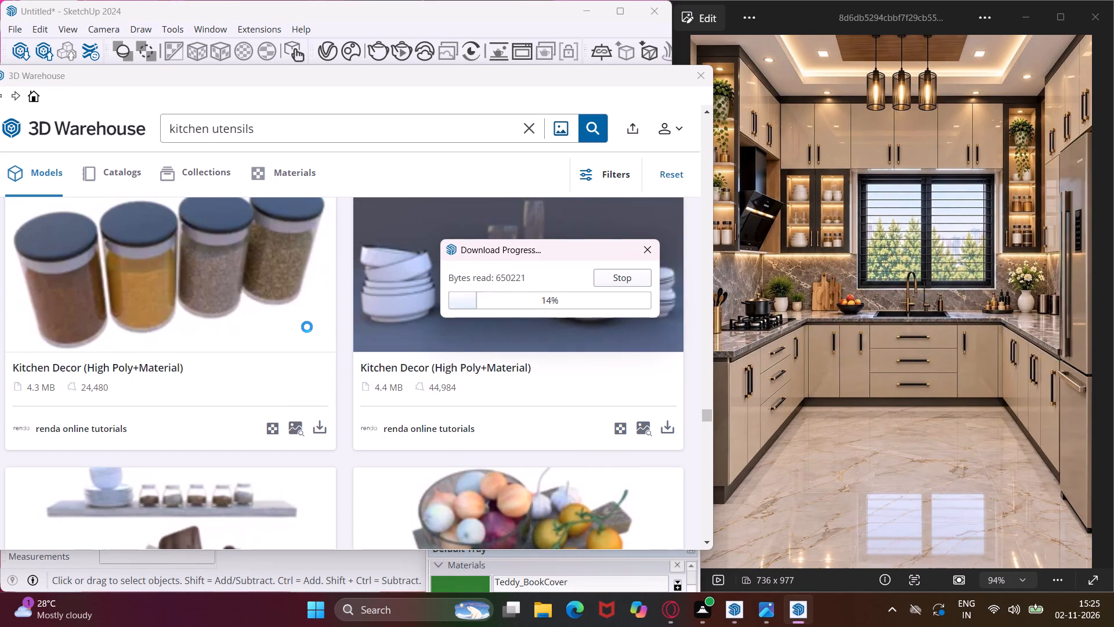
Place the dish and glass set on open ground in front of the kitchen, beside the jar set, and deselect it.
scroll(202, 289, "down", 5)
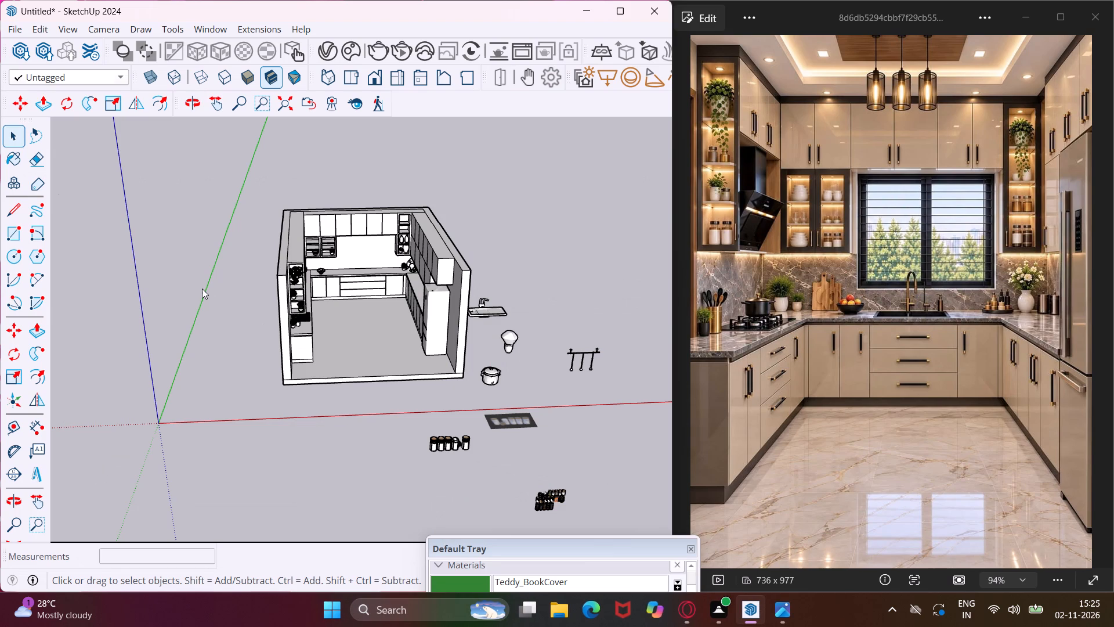
scroll(307, 415, "up", 2)
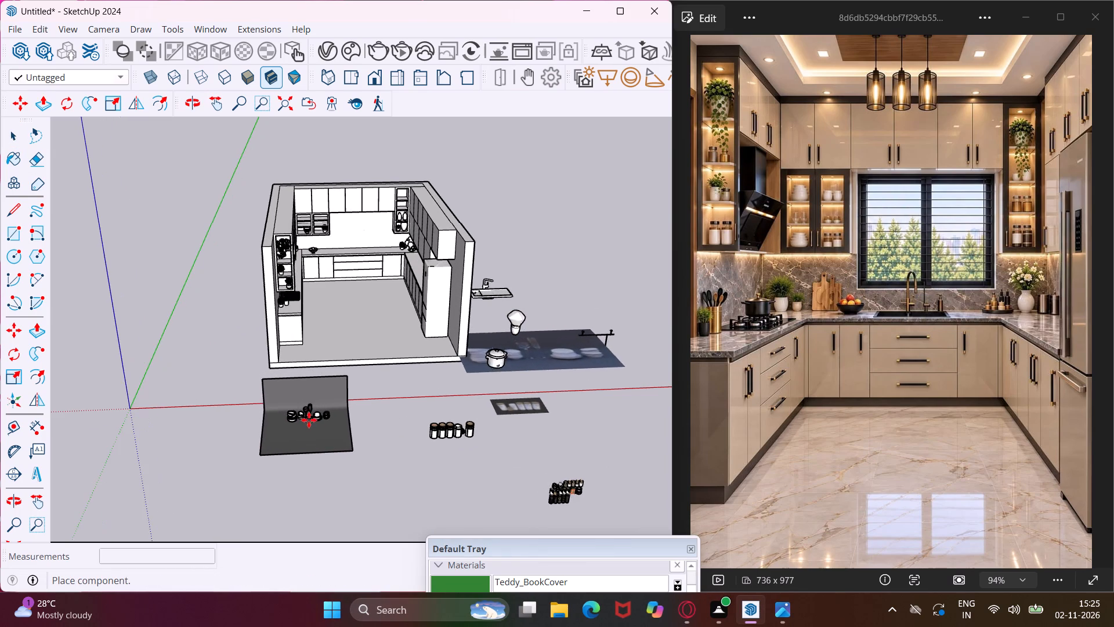
scroll(309, 420, "up", 3)
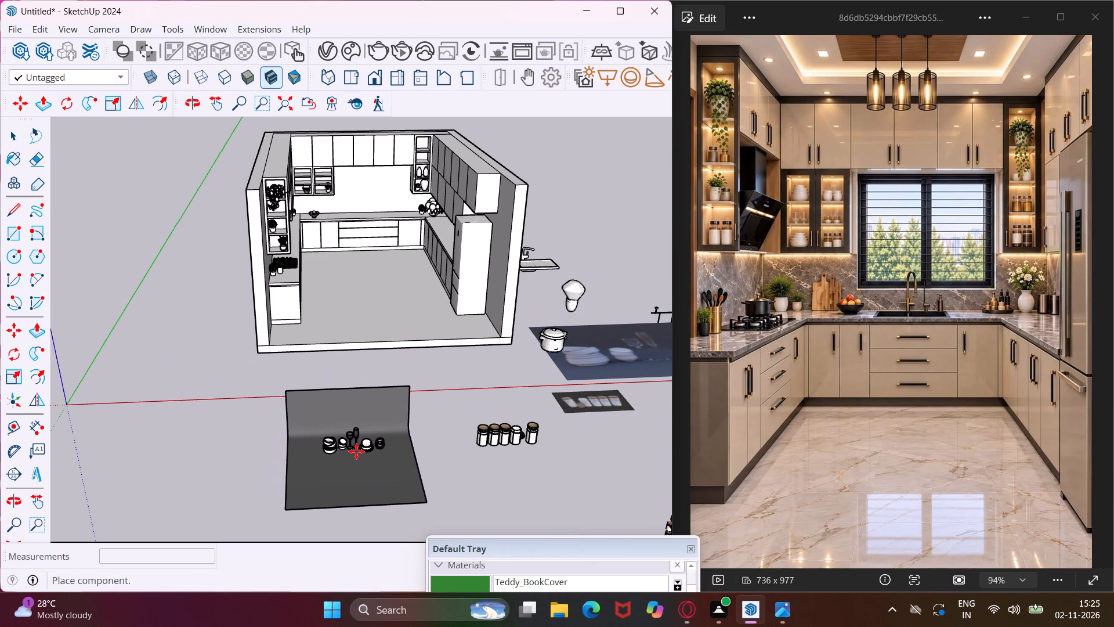
left_click(357, 451)
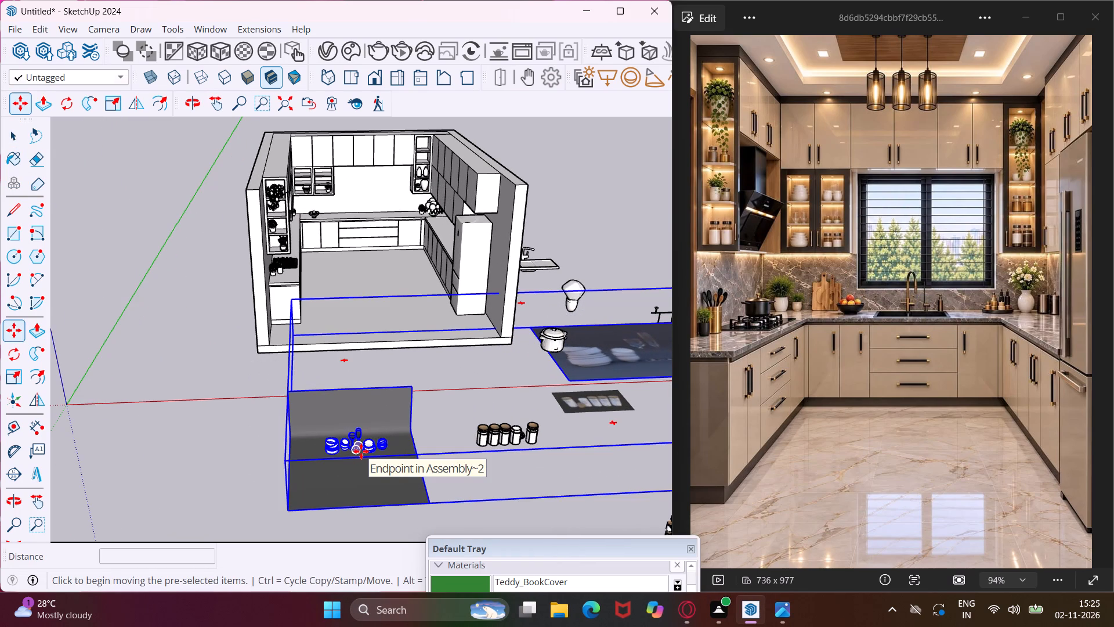
key("Escape")
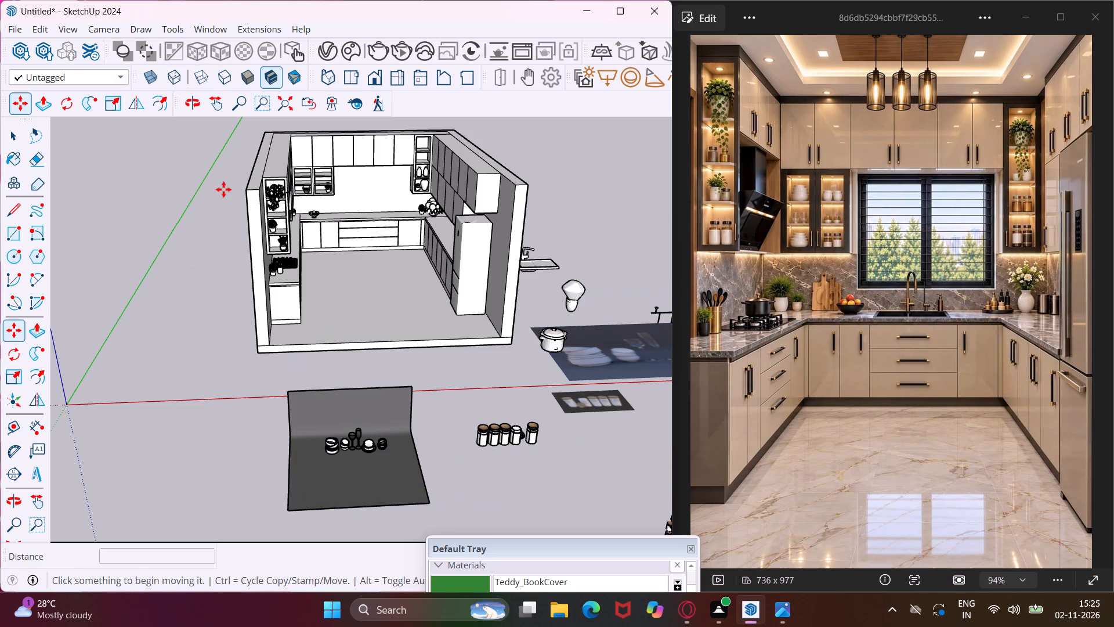
key("Escape")
key("space")
Copy the hanging plant from the left open shelf unit about 20 feet across to the upper shelves of the back wall's right-hand unit.
scroll(277, 189, "up", 7)
left_click(274, 204)
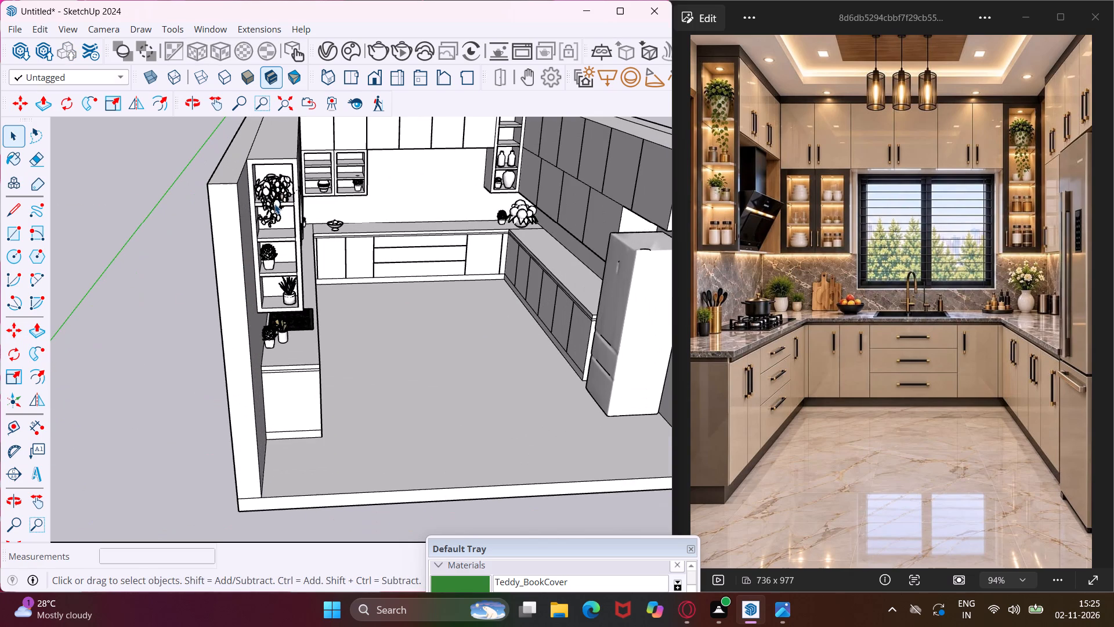
key("m")
scroll(301, 207, "up", 3)
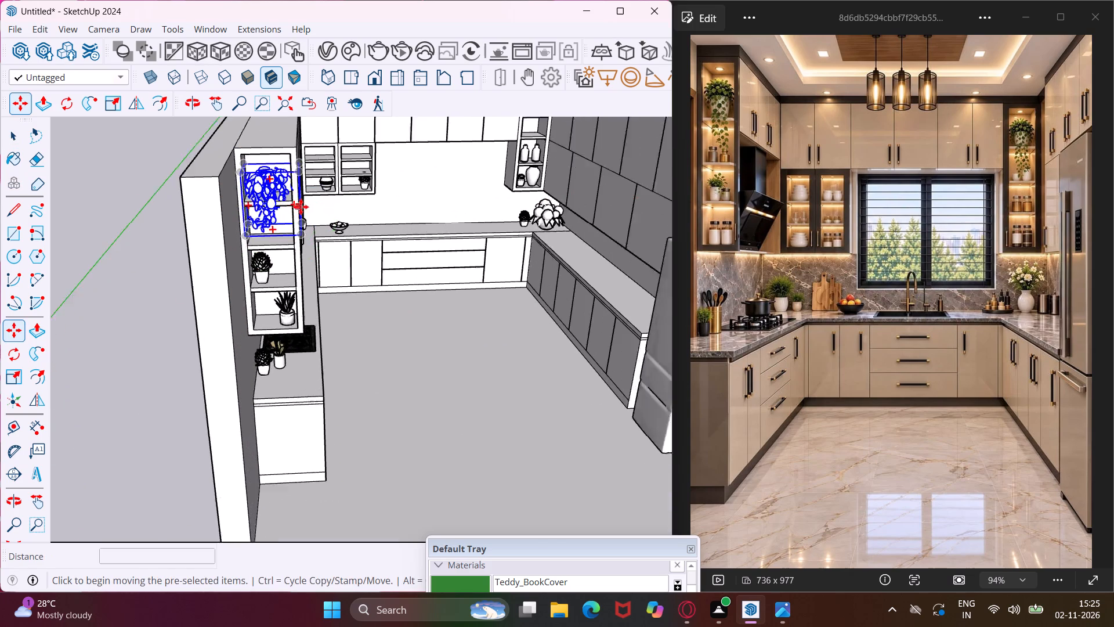
scroll(301, 207, "up", 2)
middle_click_drag(301, 219, 281, 152)
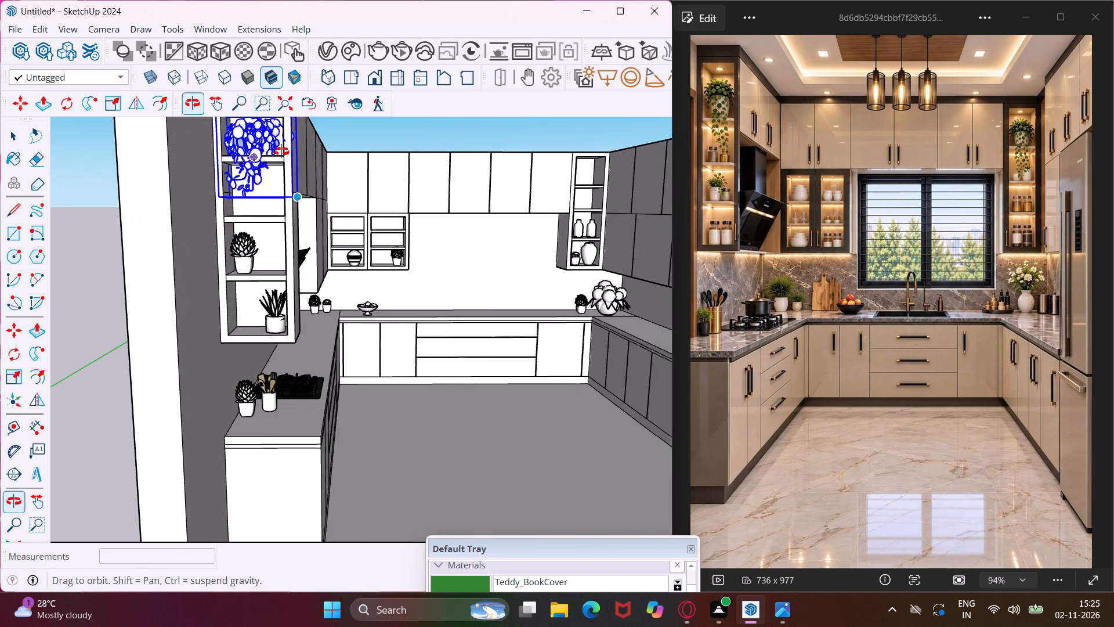
middle_click_drag(281, 152, 278, 161)
scroll(278, 161, "up", 3)
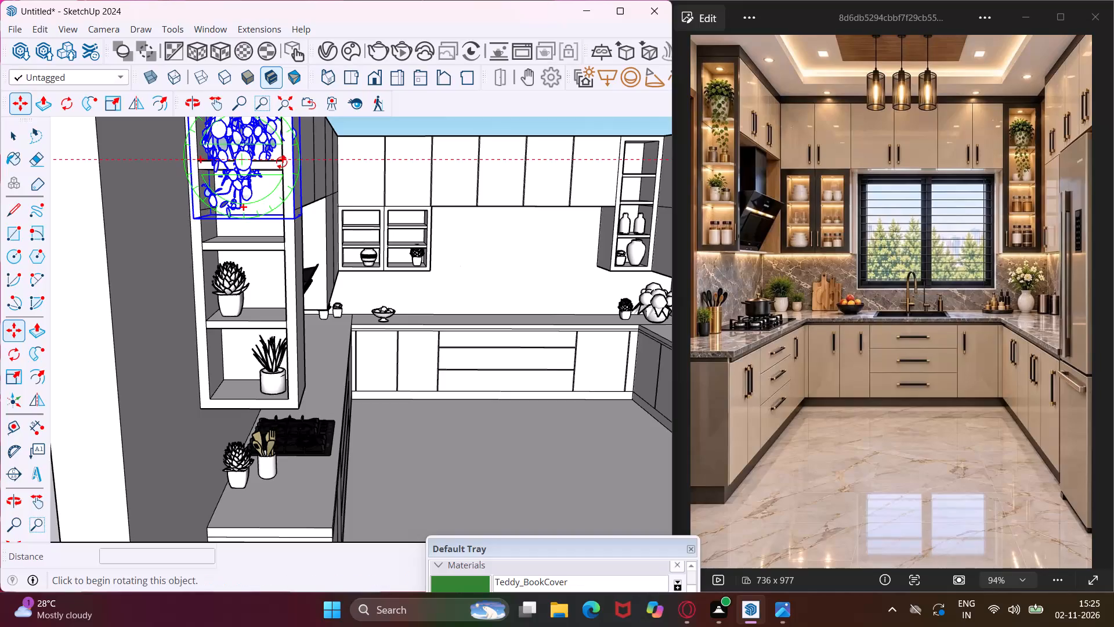
left_click(281, 162)
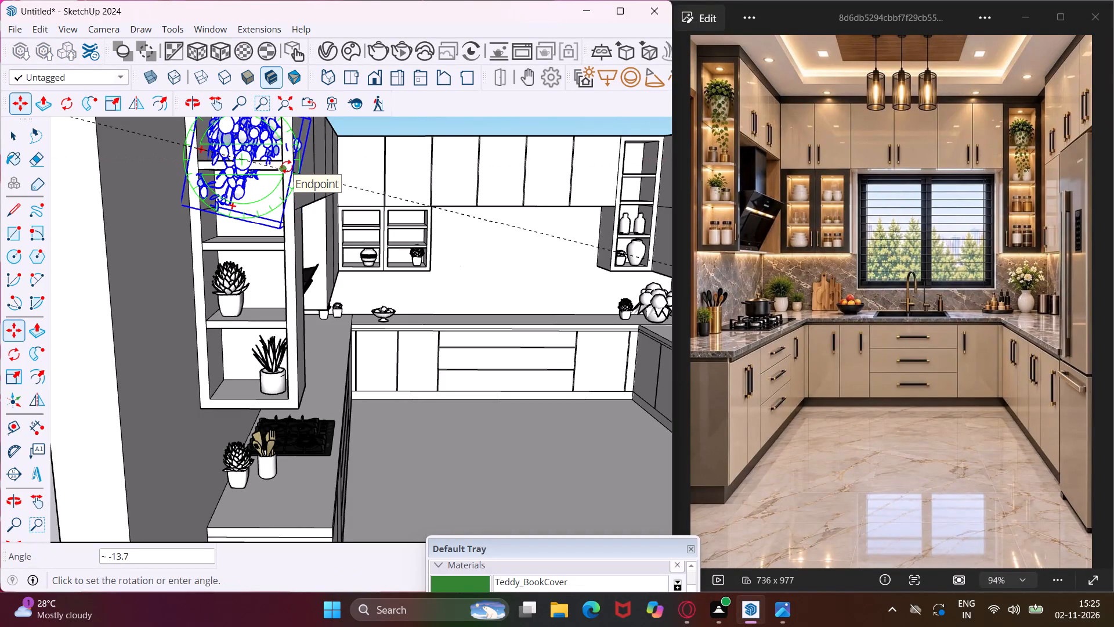
key("Escape")
scroll(285, 161, "up", 3)
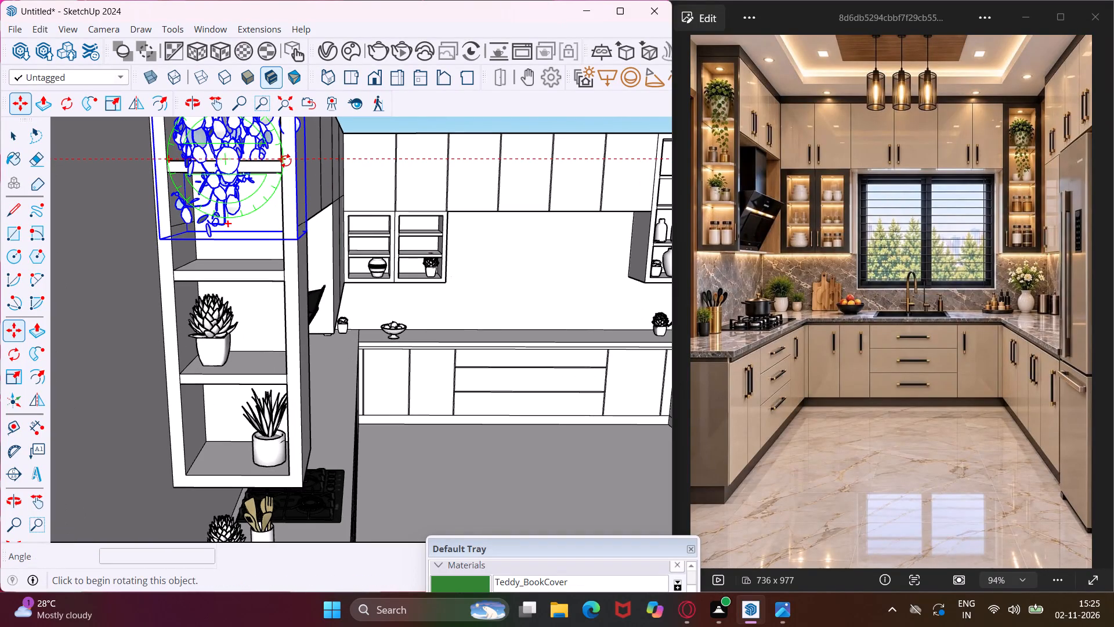
key("m")
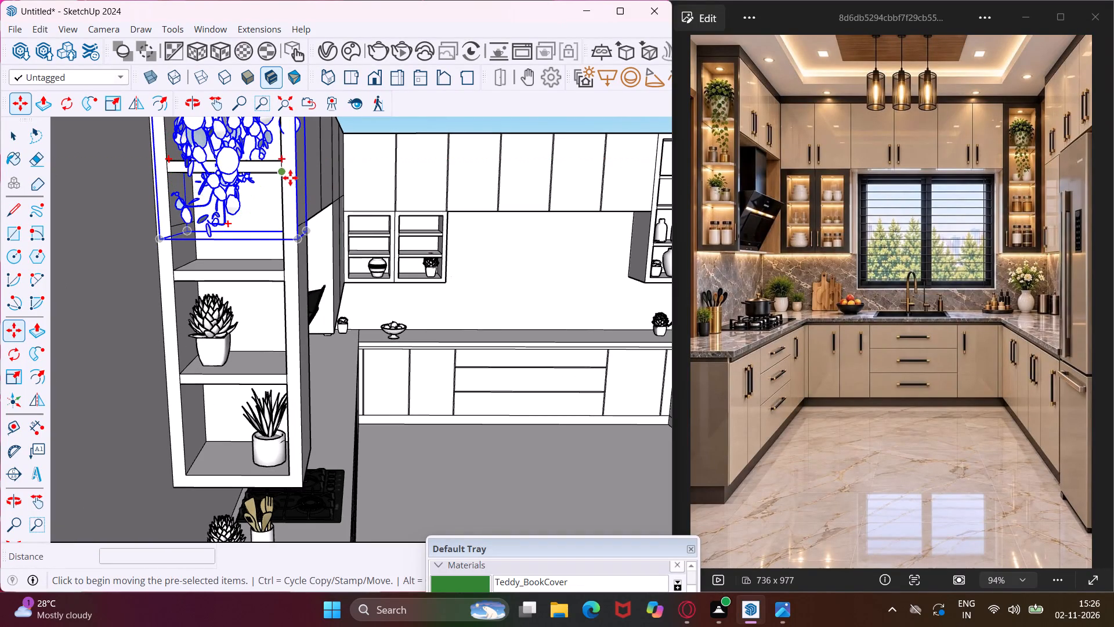
left_click(290, 178)
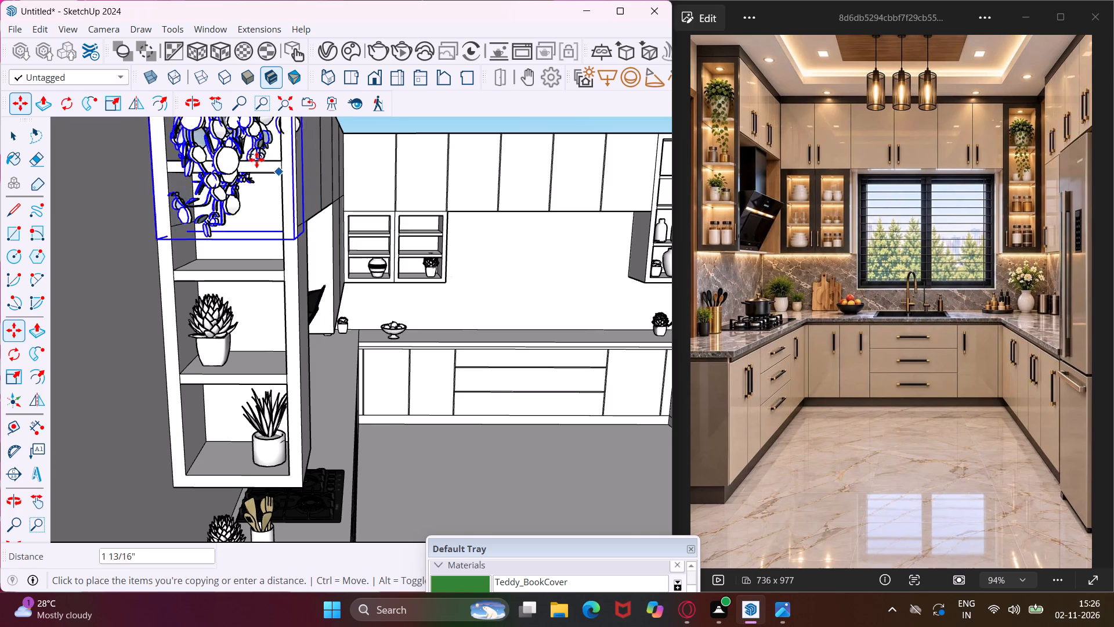
scroll(246, 159, "down", 11)
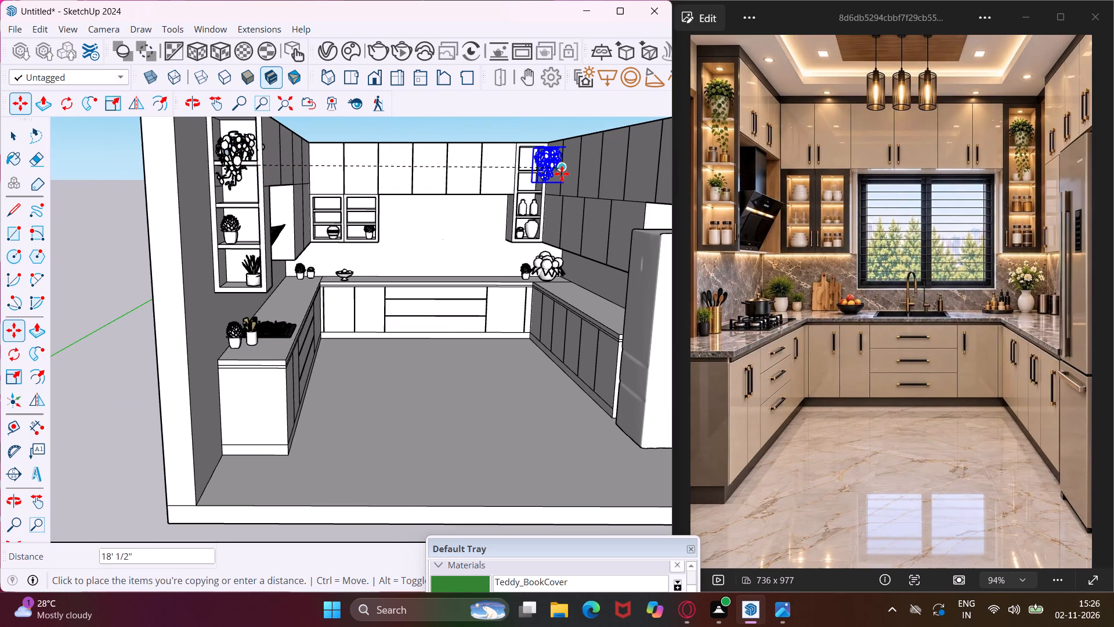
scroll(560, 172, "up", 14)
scroll(514, 164, "up", 2)
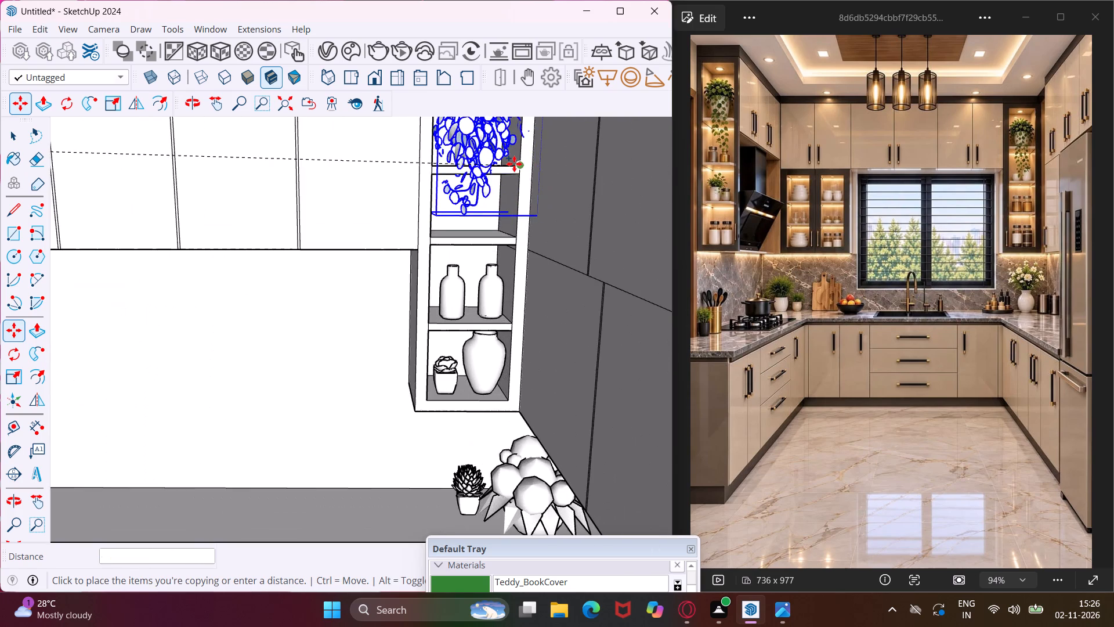
scroll(514, 164, "up", 2)
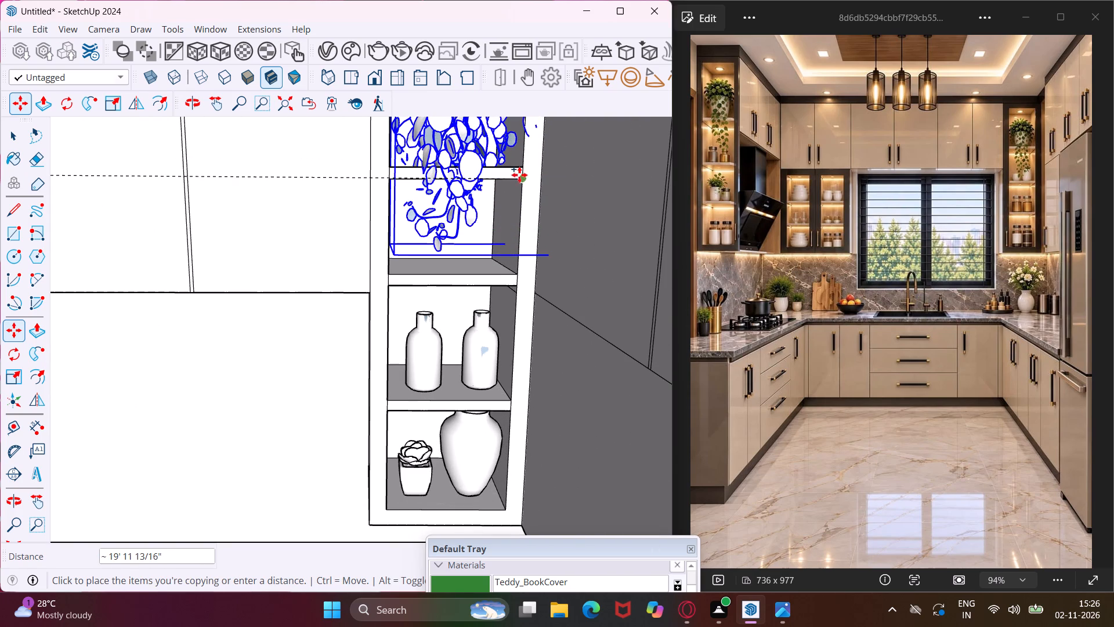
left_click(519, 176)
scroll(515, 156, "down", 12)
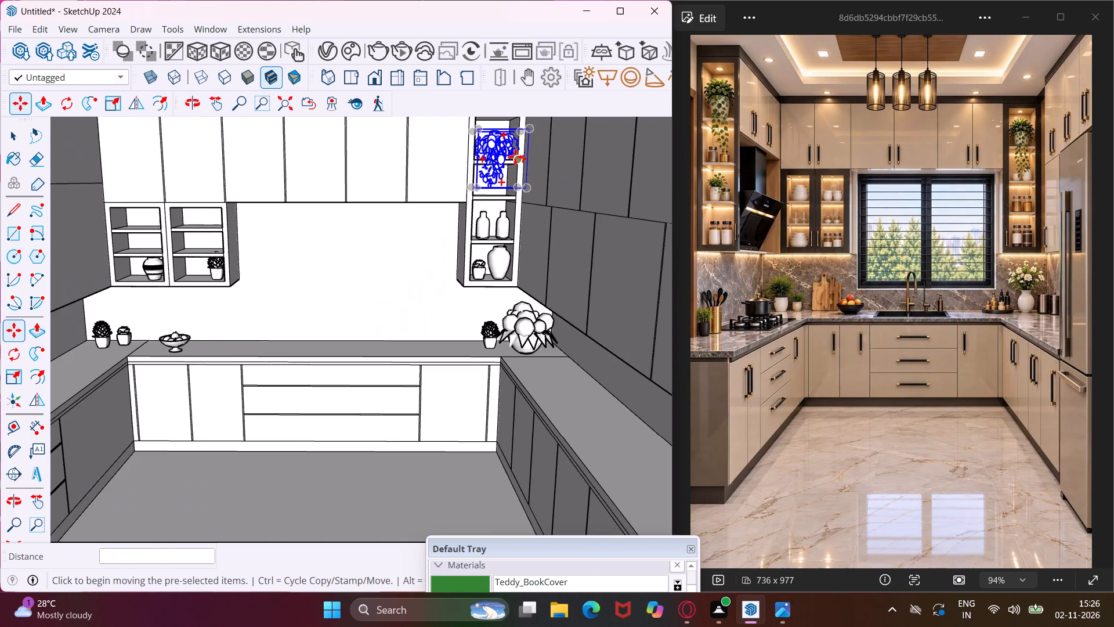
scroll(515, 157, "down", 10)
key("Escape")
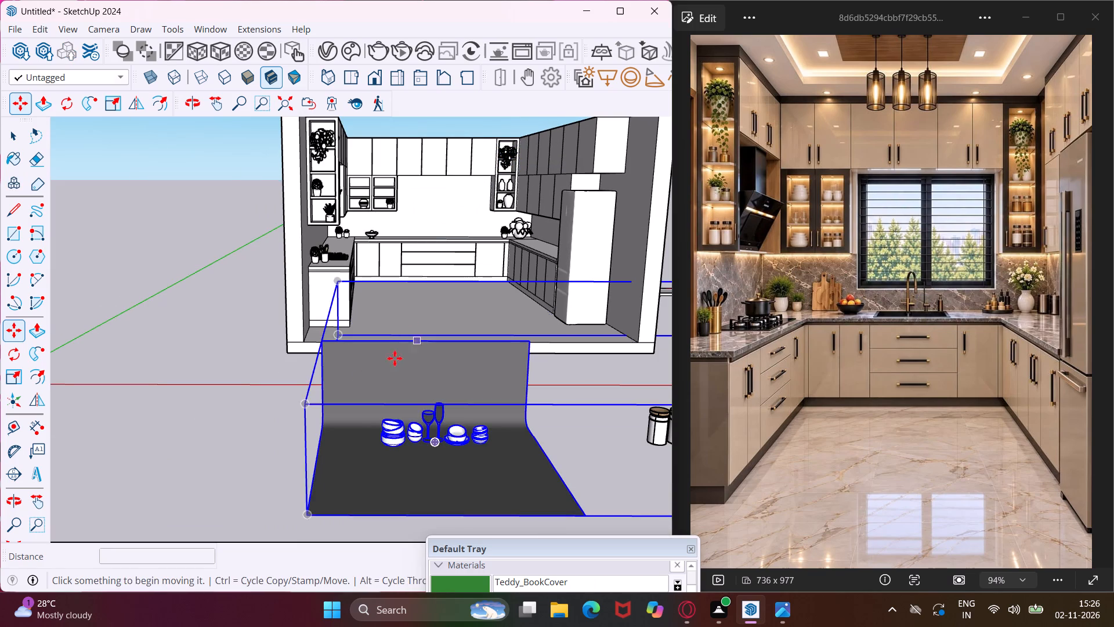
key("space")
Open the dish set for editing and move its tall bowl stack, together with the dark backdrop, about 6' 5 5/8" away from the other dishes.
scroll(272, 402, "up", 2)
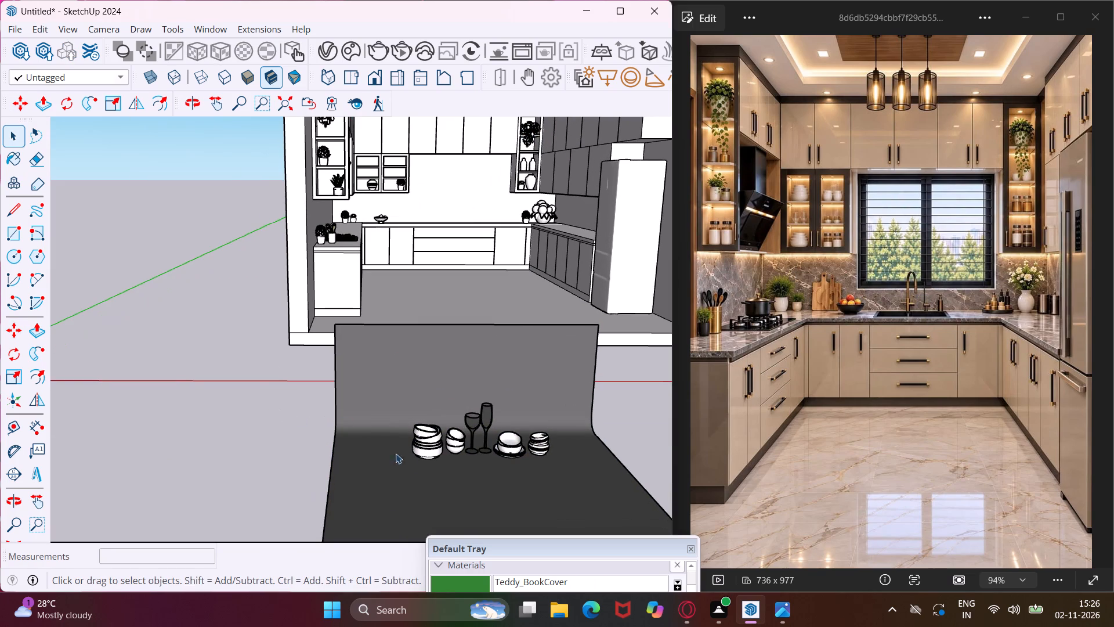
double_click(449, 433)
middle_click_drag(443, 449, 421, 441)
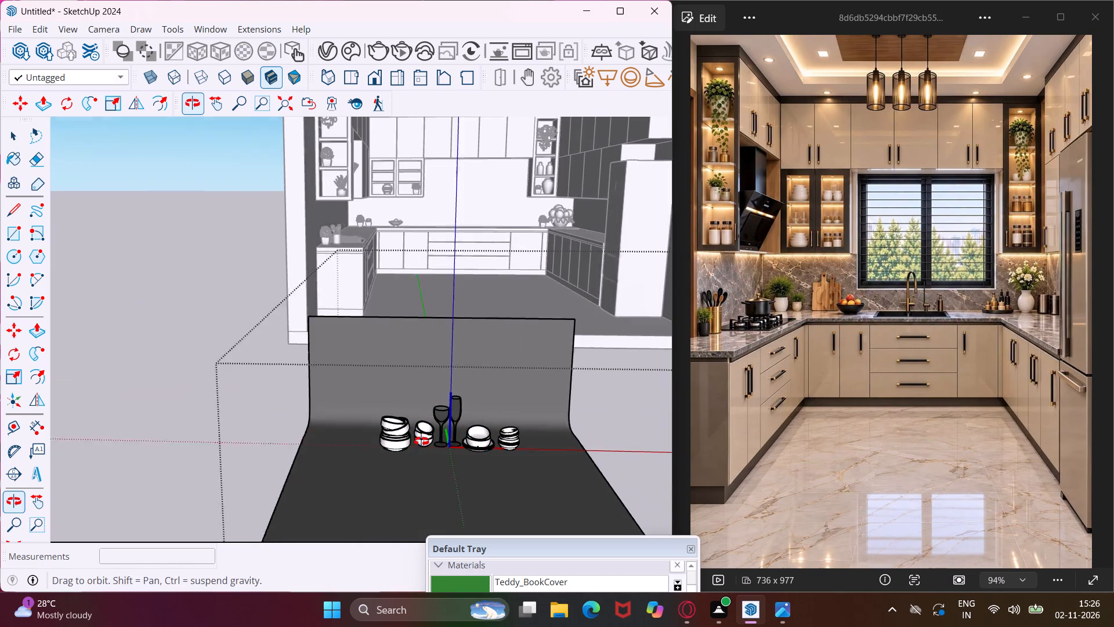
middle_click_drag(421, 441, 417, 438)
scroll(408, 434, "up", 7)
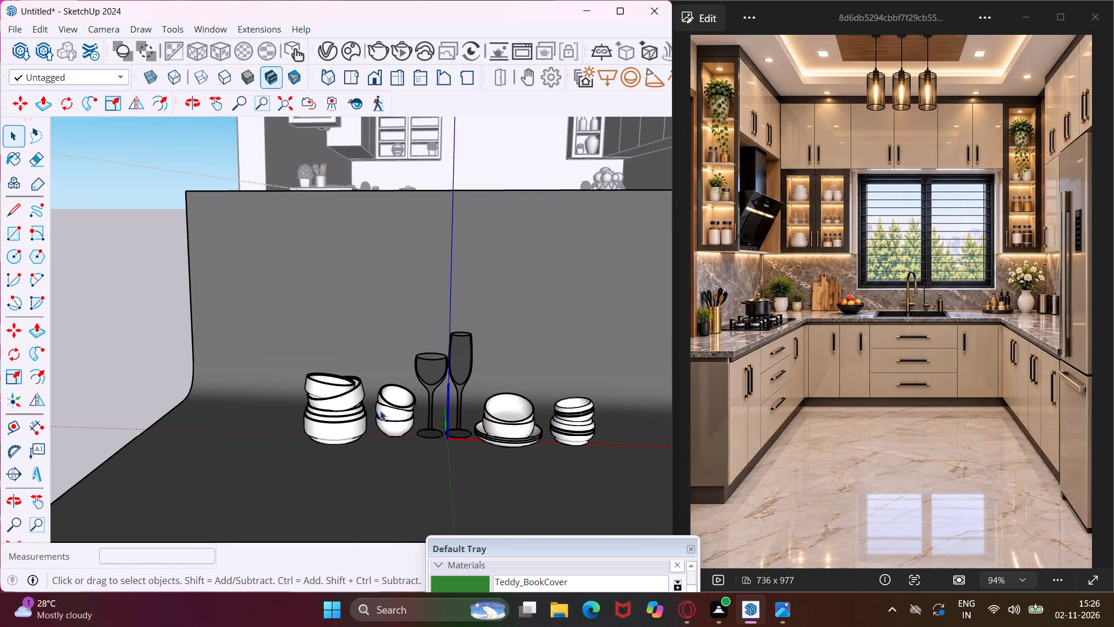
middle_click_drag(380, 410, 371, 409)
scroll(371, 409, "up", 5)
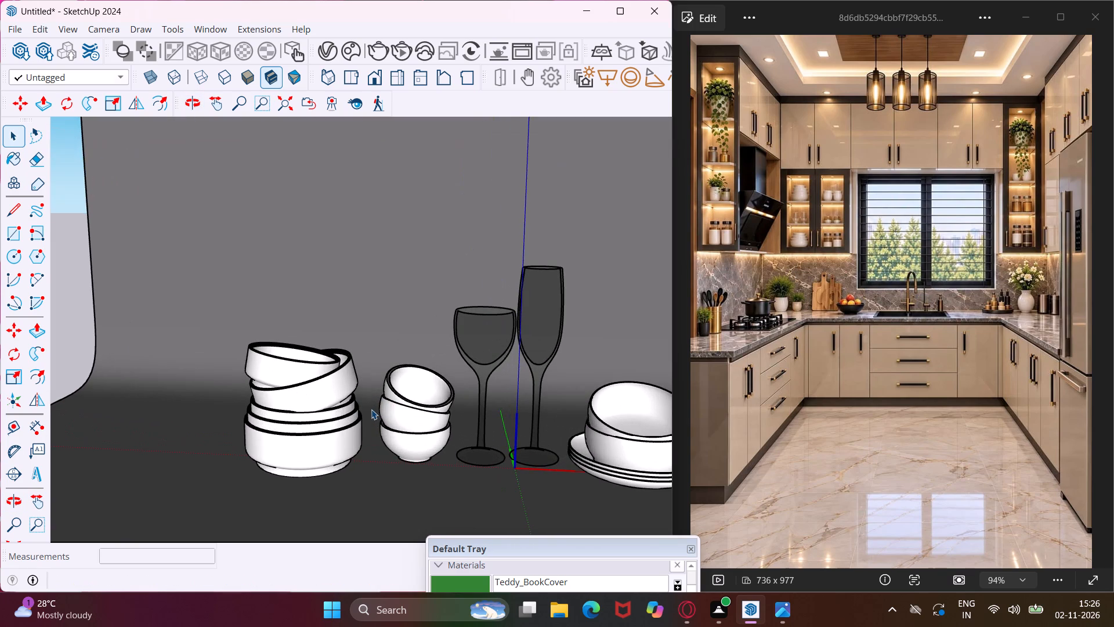
middle_click_drag(371, 409, 360, 410)
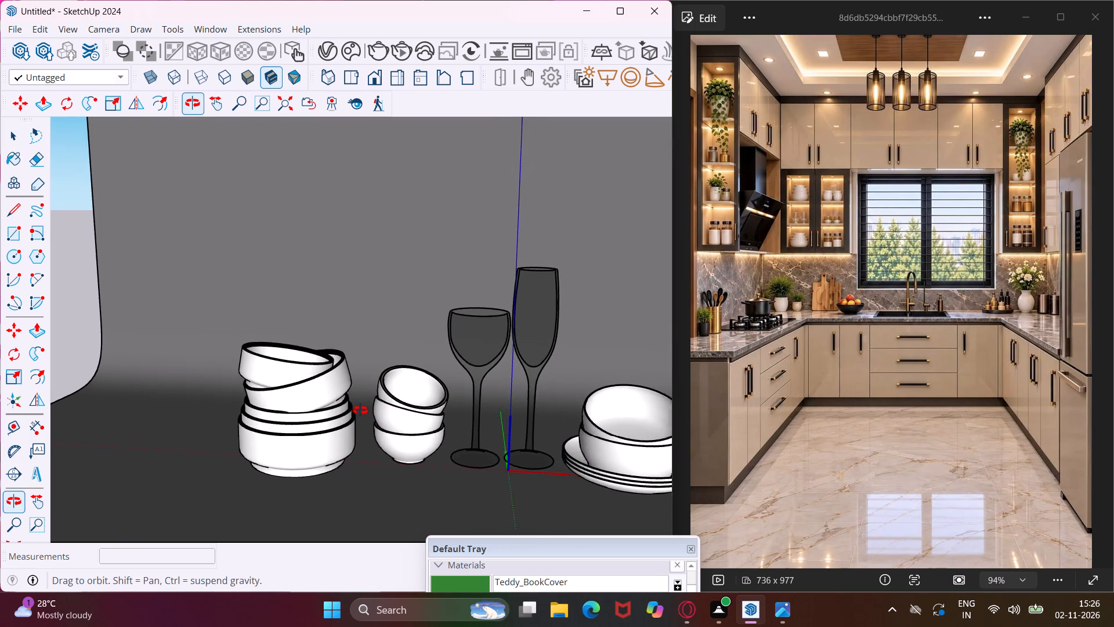
middle_click_drag(360, 410, 277, 410)
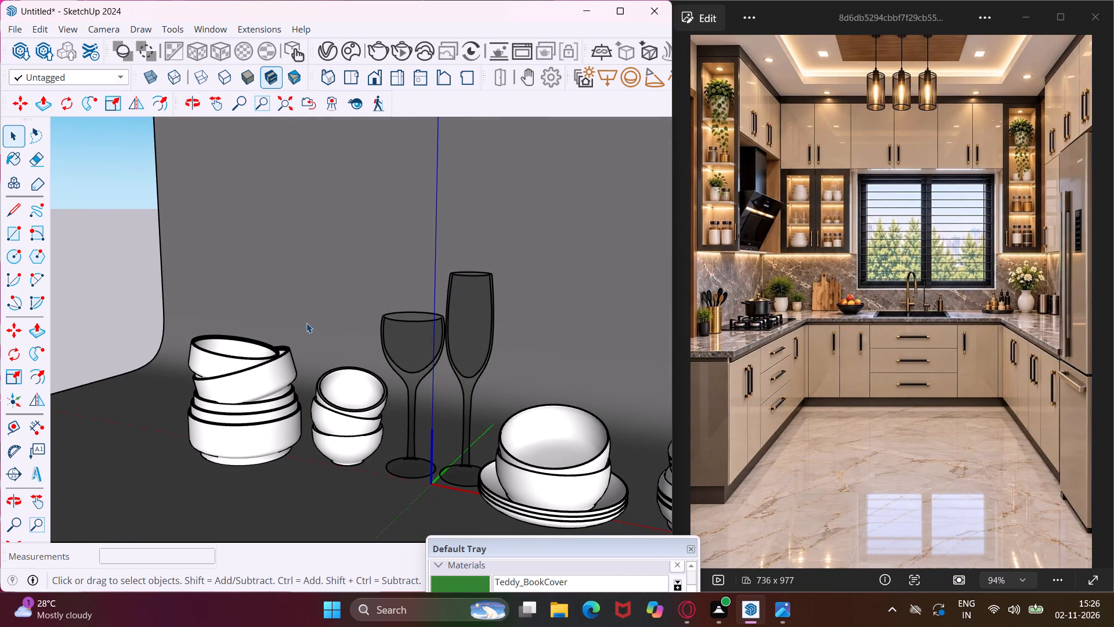
left_click_drag(308, 317, 174, 475)
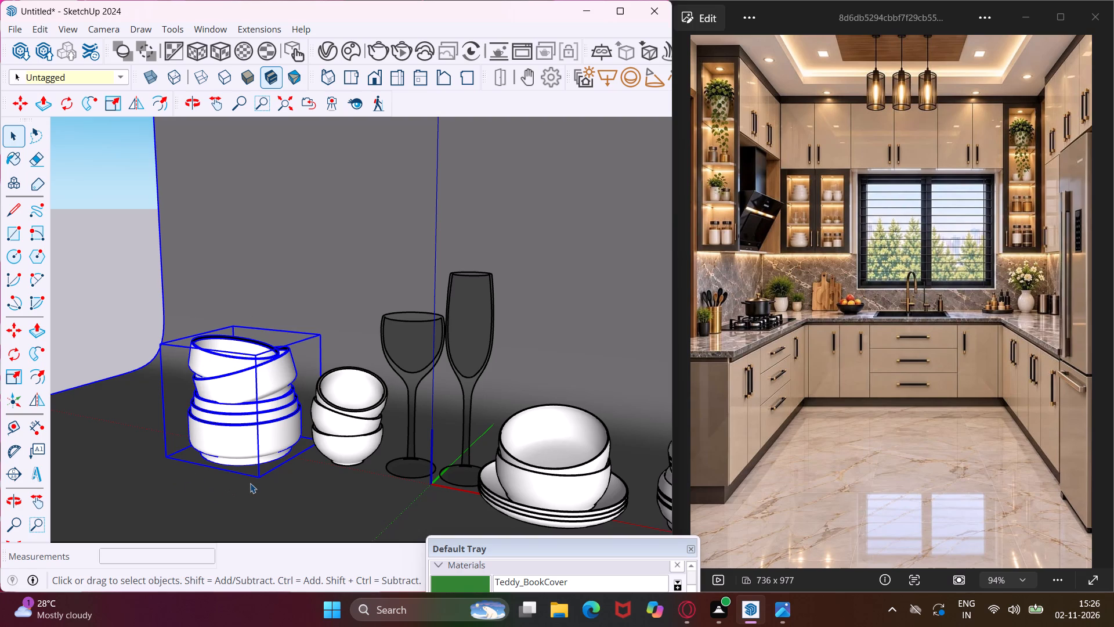
key("m")
scroll(254, 482, "up", 3)
left_click(261, 481)
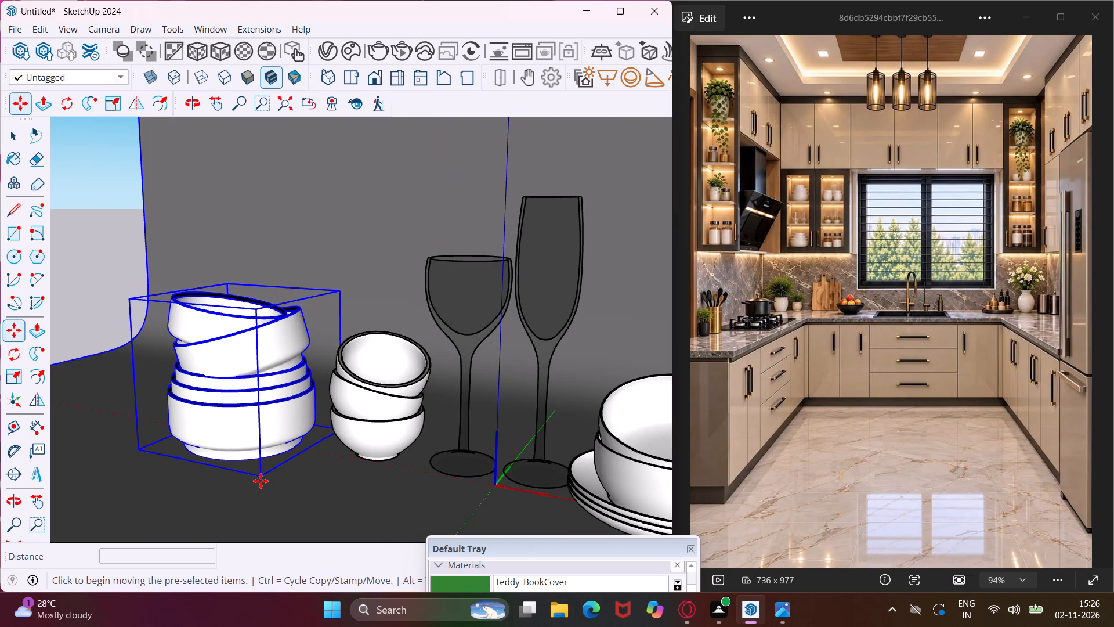
middle_click_drag(243, 440, 323, 526)
scroll(303, 499, "down", 6)
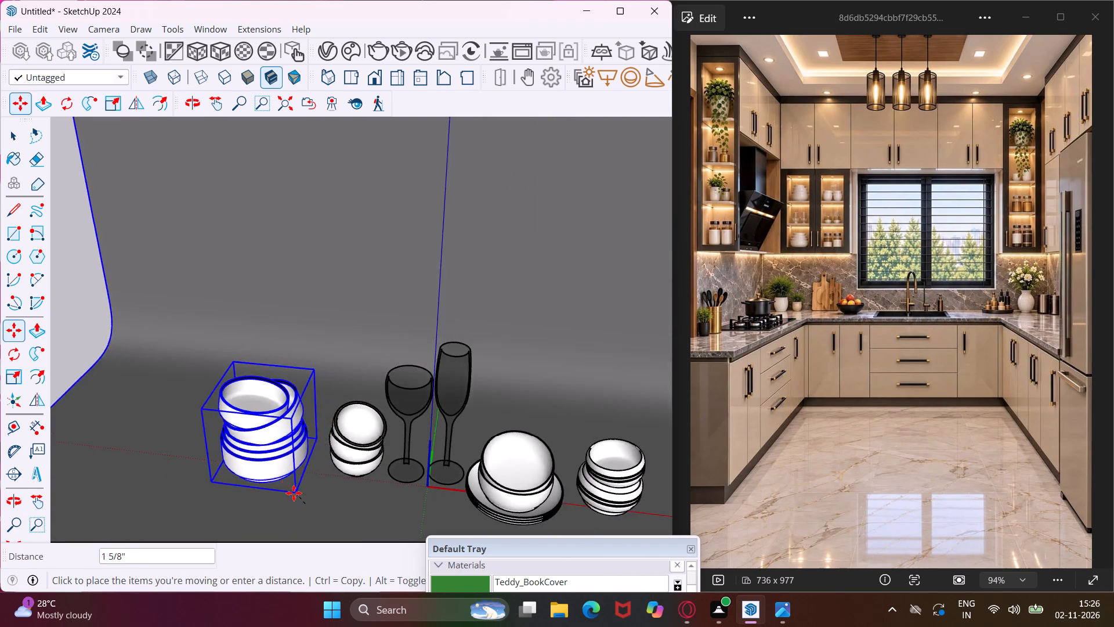
scroll(294, 493, "down", 9)
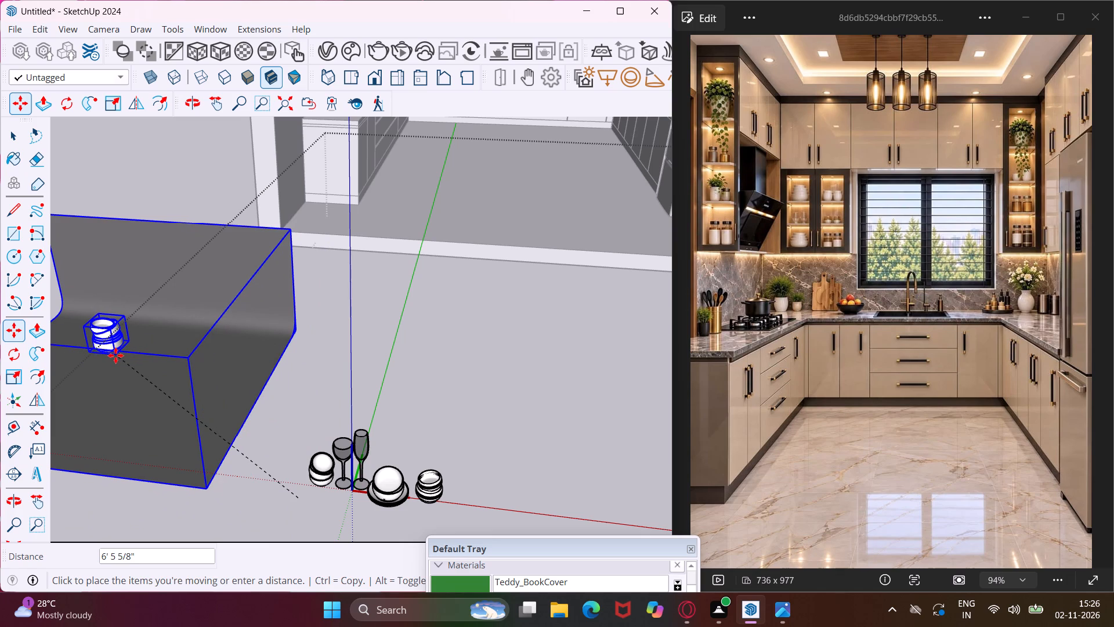
left_click(115, 355)
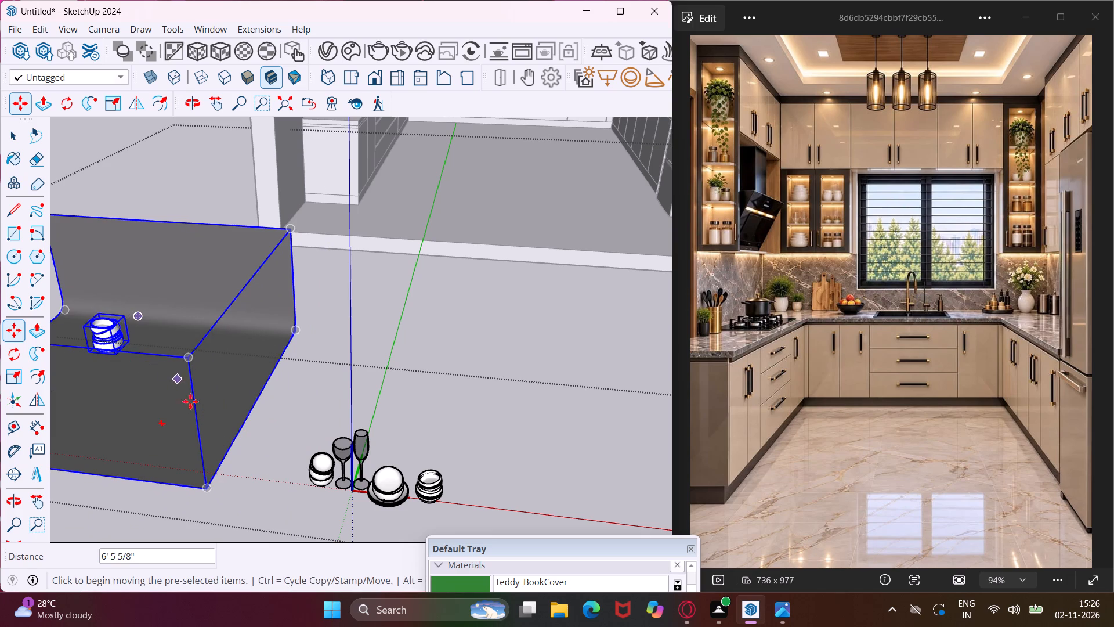
key("Escape")
Delete the dark curved backdrop from the dish set.
key("space")
left_click(197, 462)
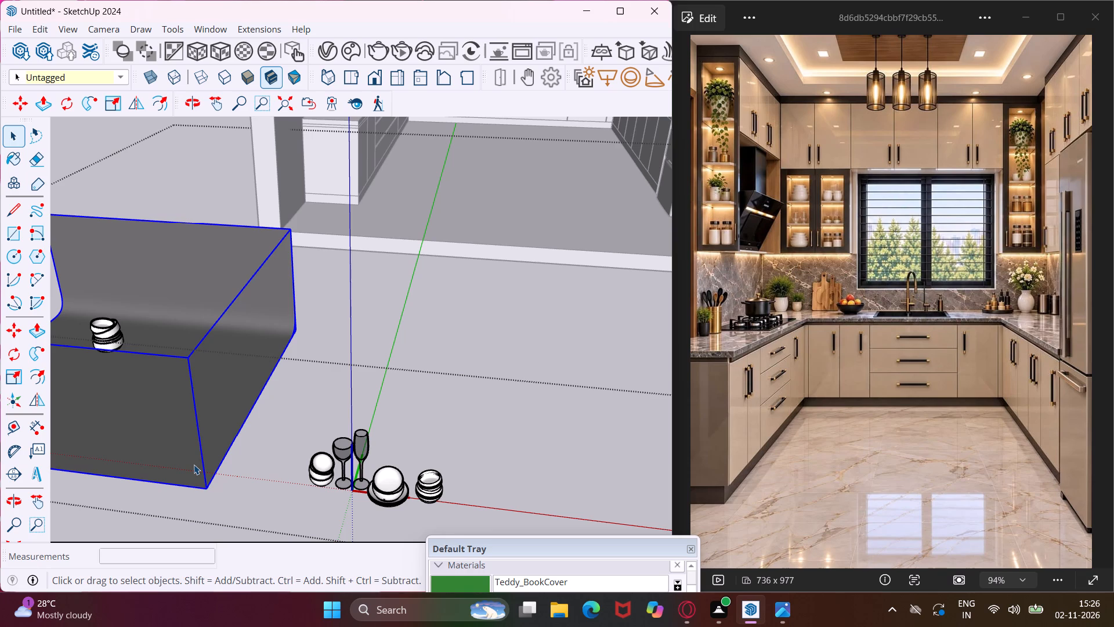
key("Delete")
Move the tall bowl stack about 28' 7" onto the bottom left shelf of the back wall's open cabinet, beside the ribbed vase, and deselect it.
scroll(97, 325, "up", 5)
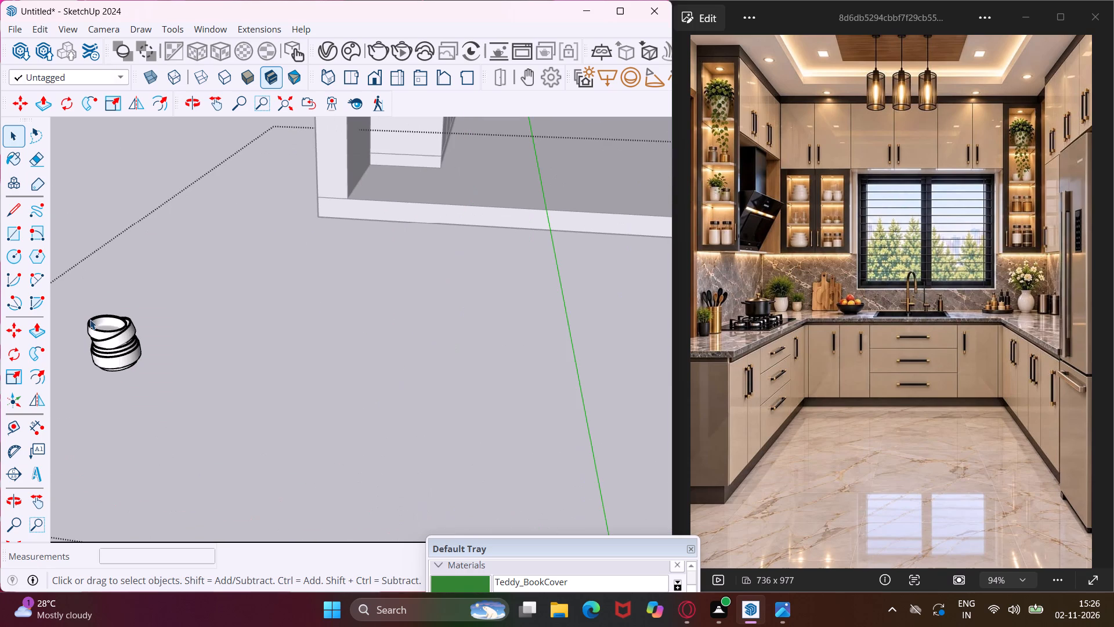
left_click_drag(74, 305, 150, 387)
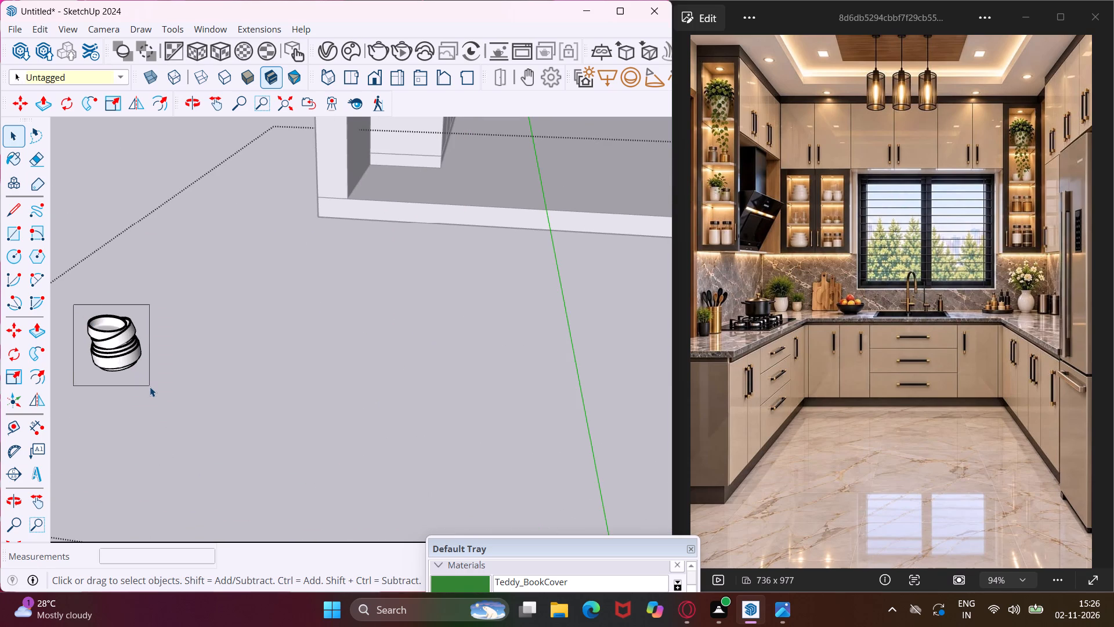
key("m")
scroll(130, 377, "up", 4)
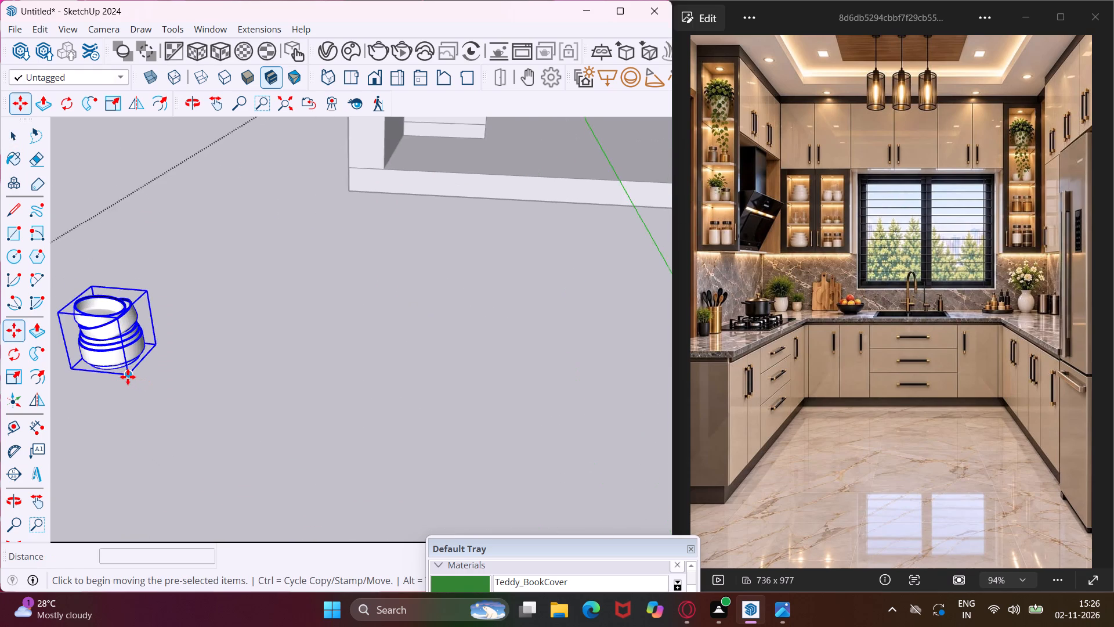
left_click(128, 376)
scroll(179, 323, "down", 6)
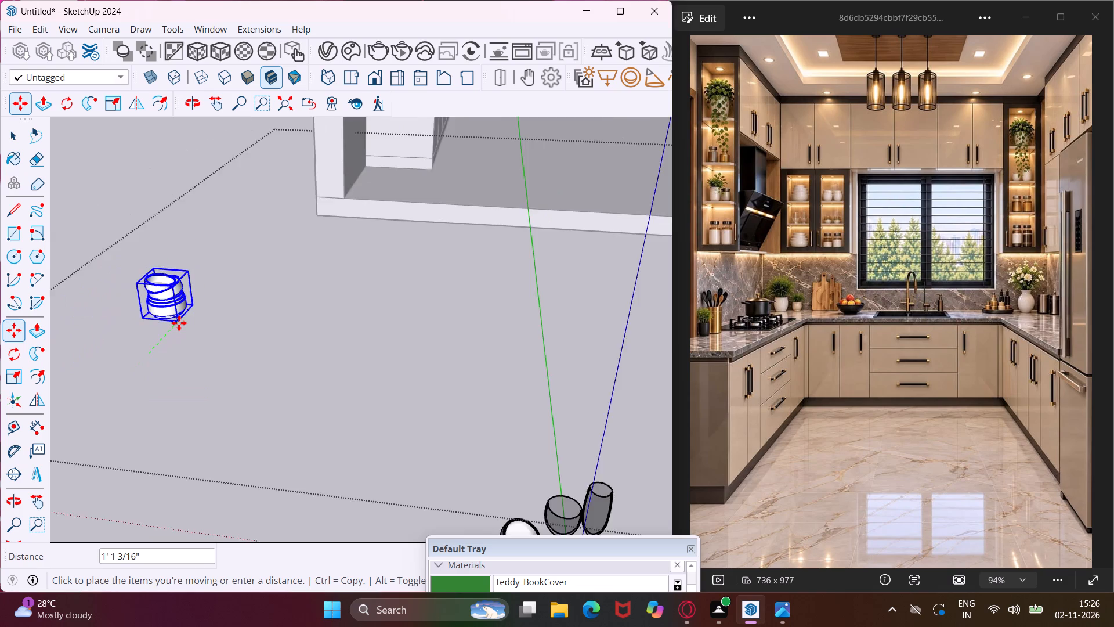
scroll(179, 323, "down", 19)
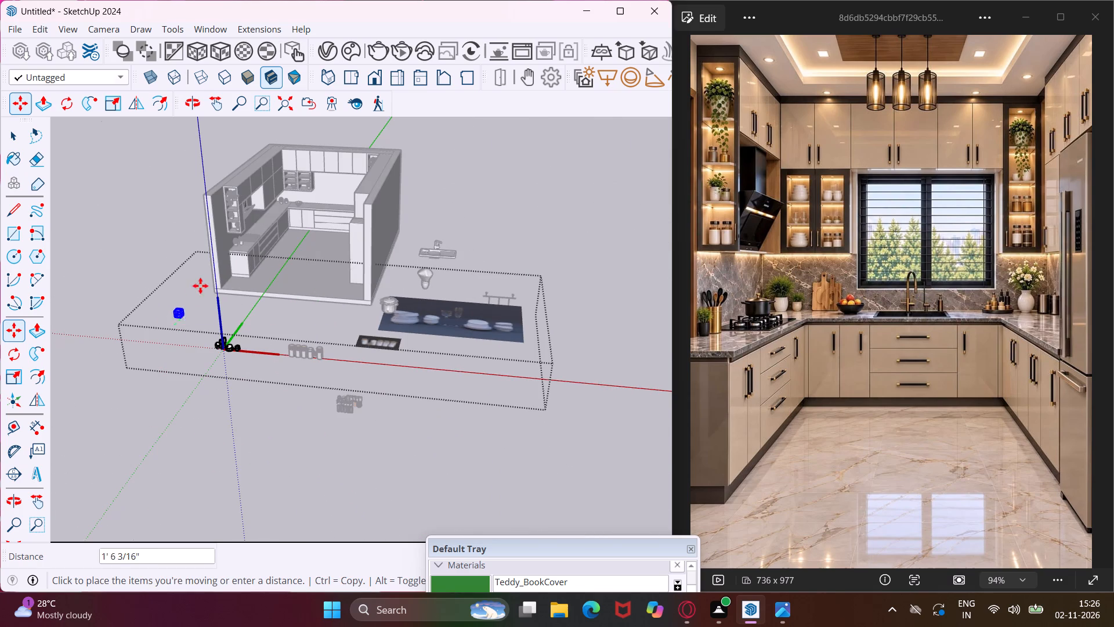
scroll(284, 181, "up", 11)
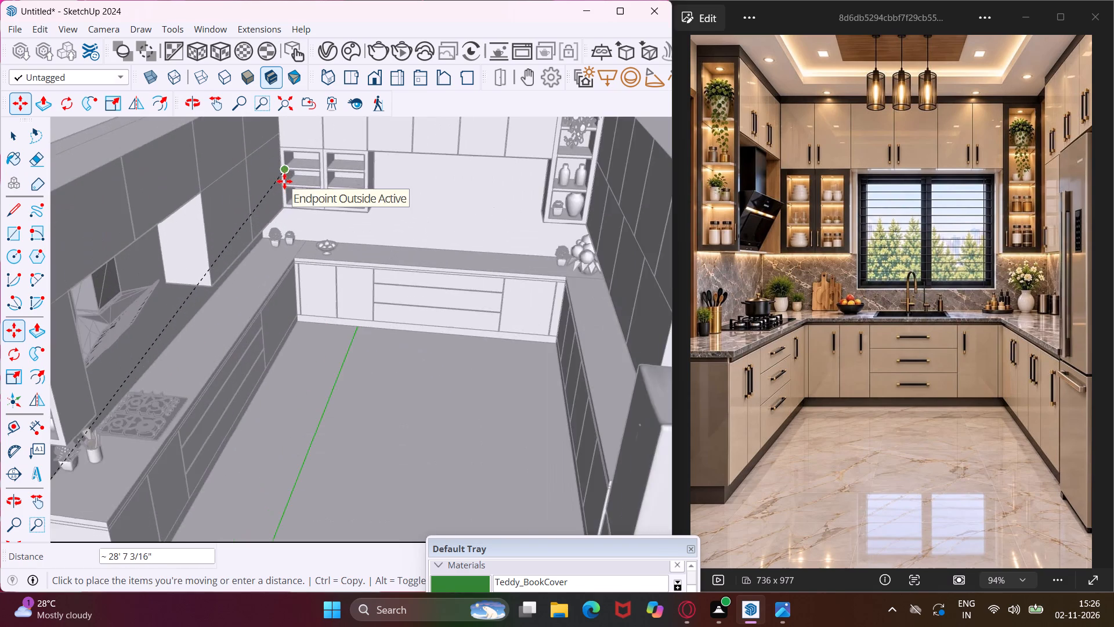
scroll(284, 180, "up", 19)
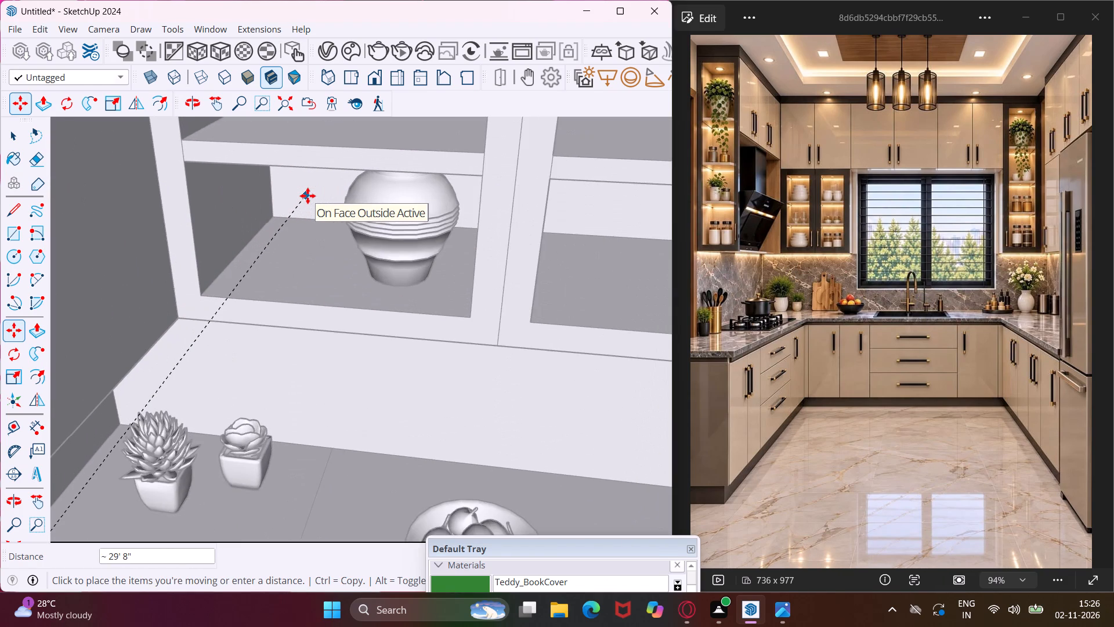
scroll(308, 196, "down", 5)
middle_click_drag(308, 196, 348, 250)
scroll(341, 250, "down", 4)
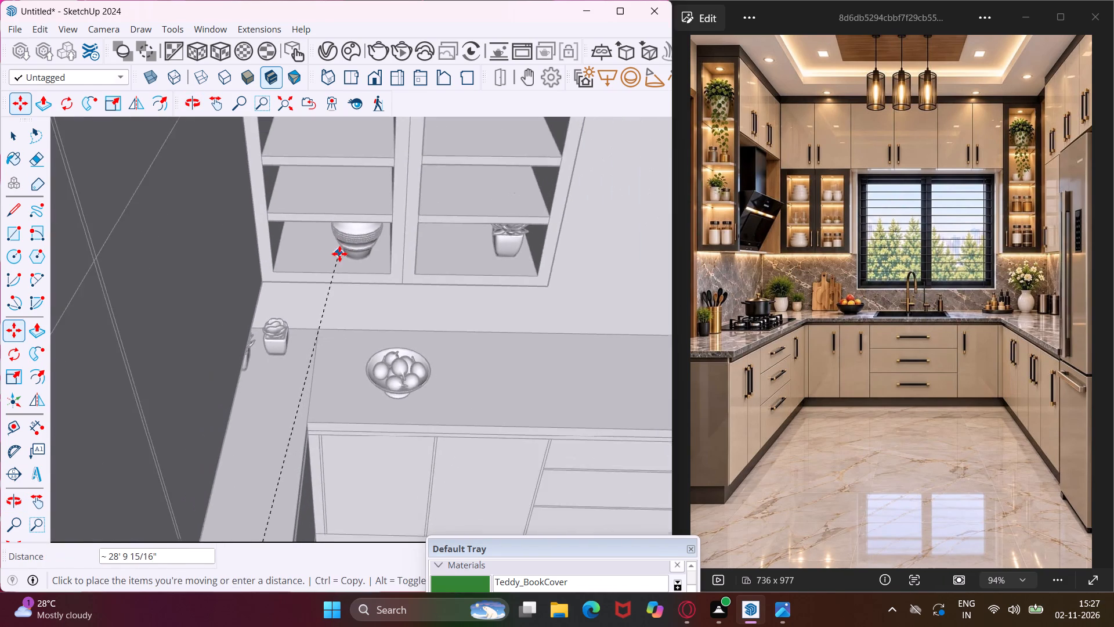
scroll(339, 254, "down", 3)
scroll(327, 257, "up", 6)
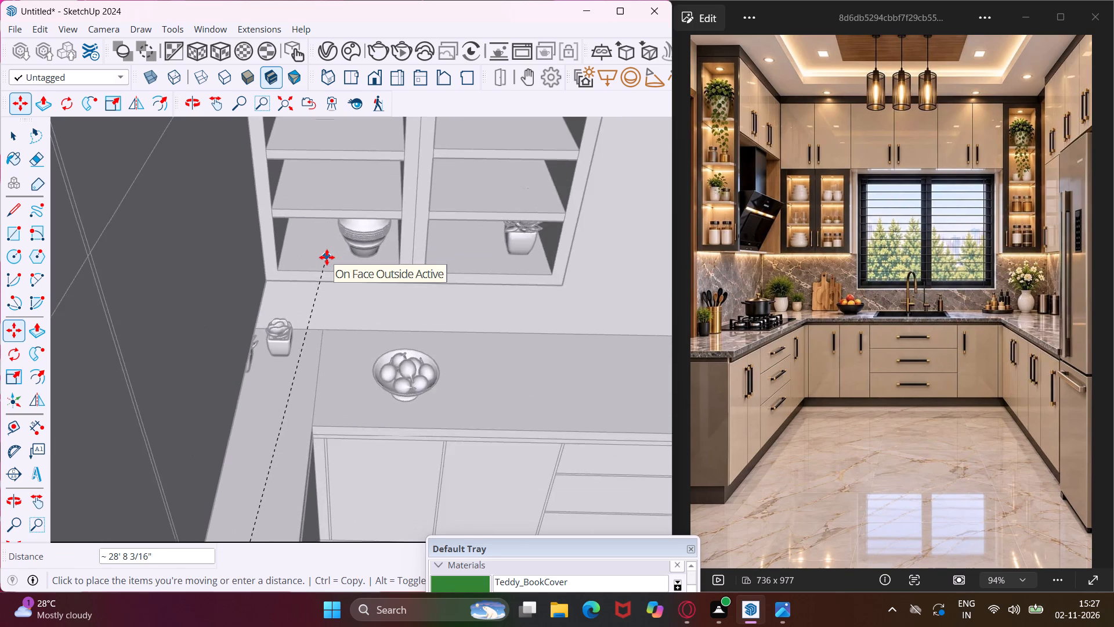
scroll(327, 257, "up", 3)
left_click(328, 264)
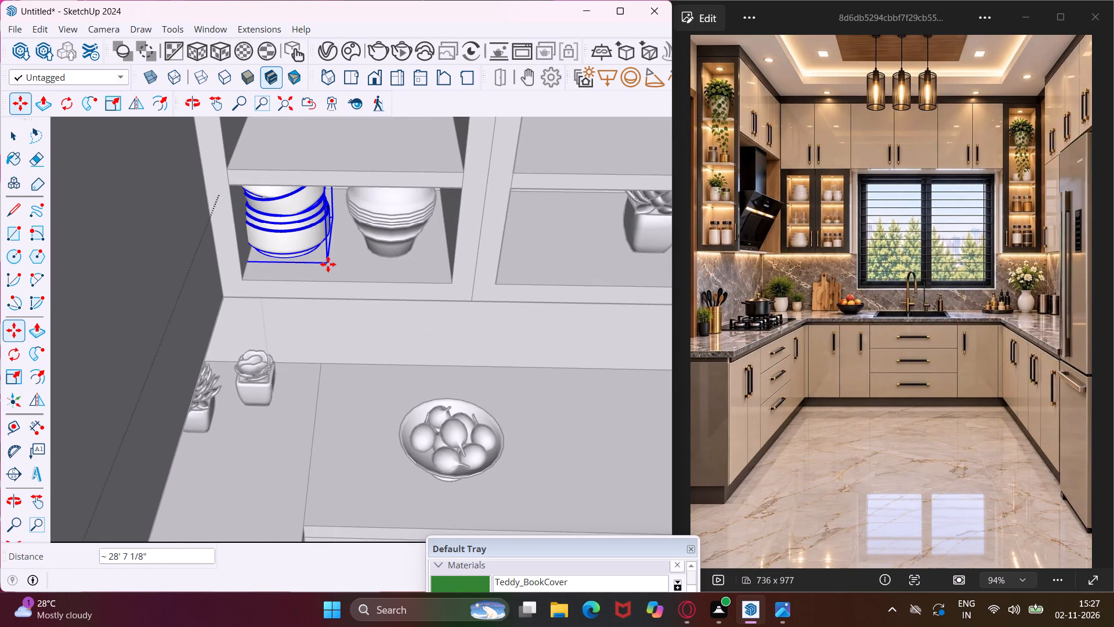
middle_click_drag(328, 264, 303, 220)
scroll(303, 220, "down", 2)
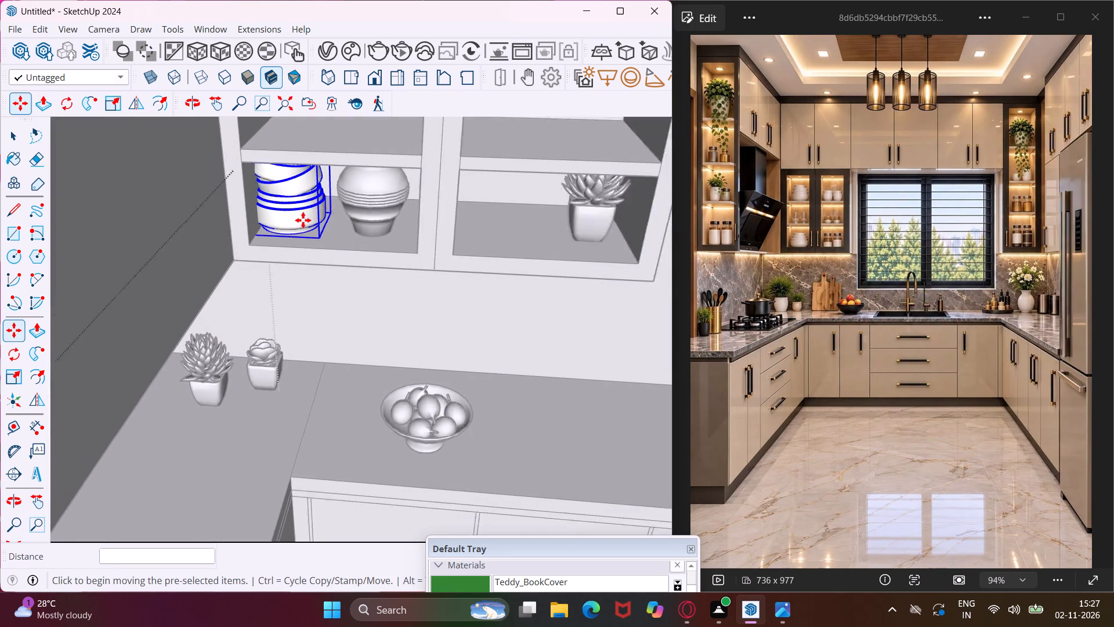
scroll(303, 220, "down", 11)
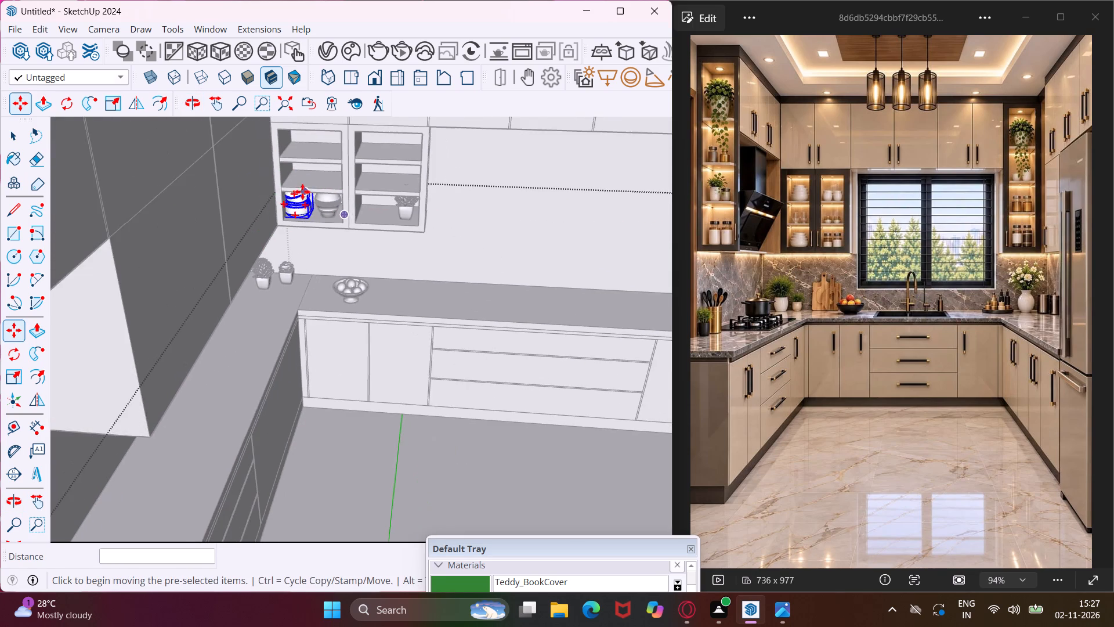
scroll(319, 130, "down", 17)
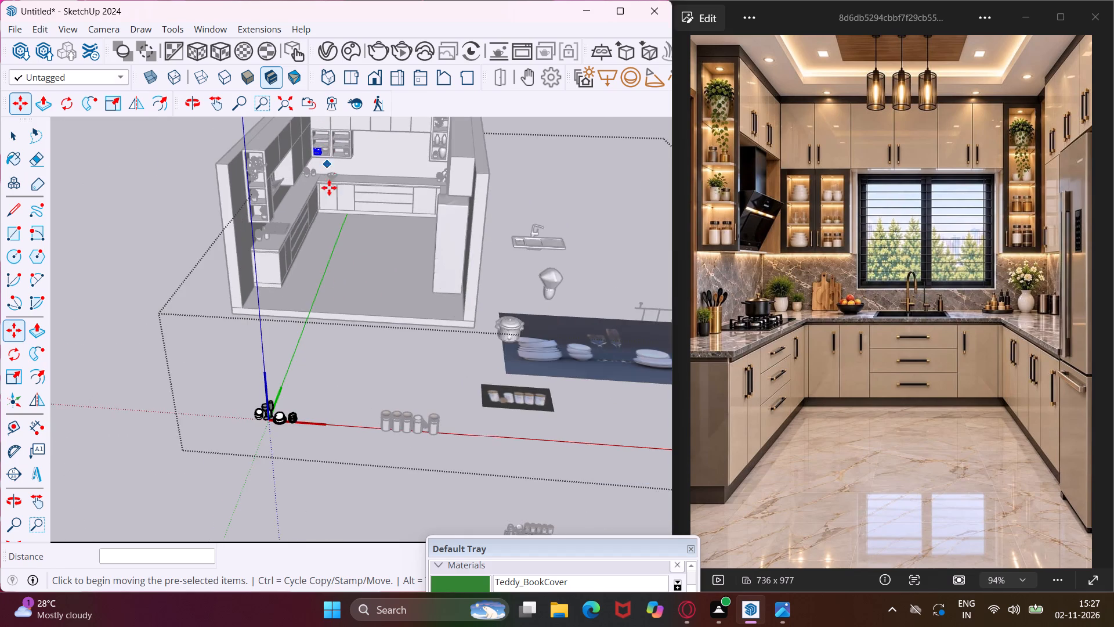
scroll(297, 343, "up", 10)
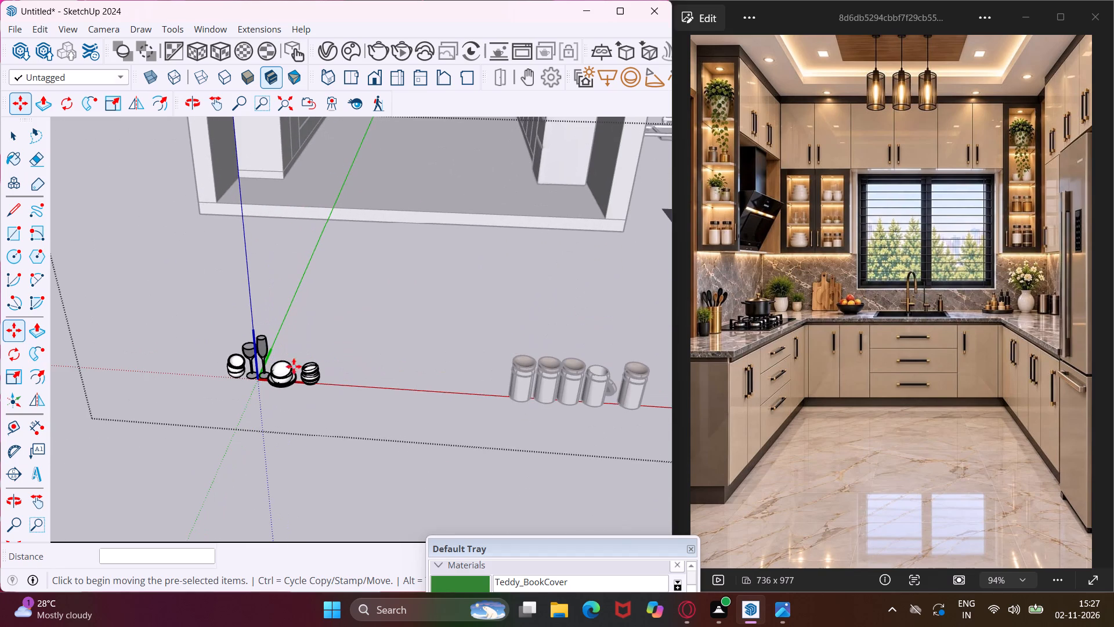
key("Escape")
Move the small bowl stack from the dish set about 32' 5 1/2" onto the top left shelf of the back wall's open cabinet.
scroll(314, 389, "up", 9)
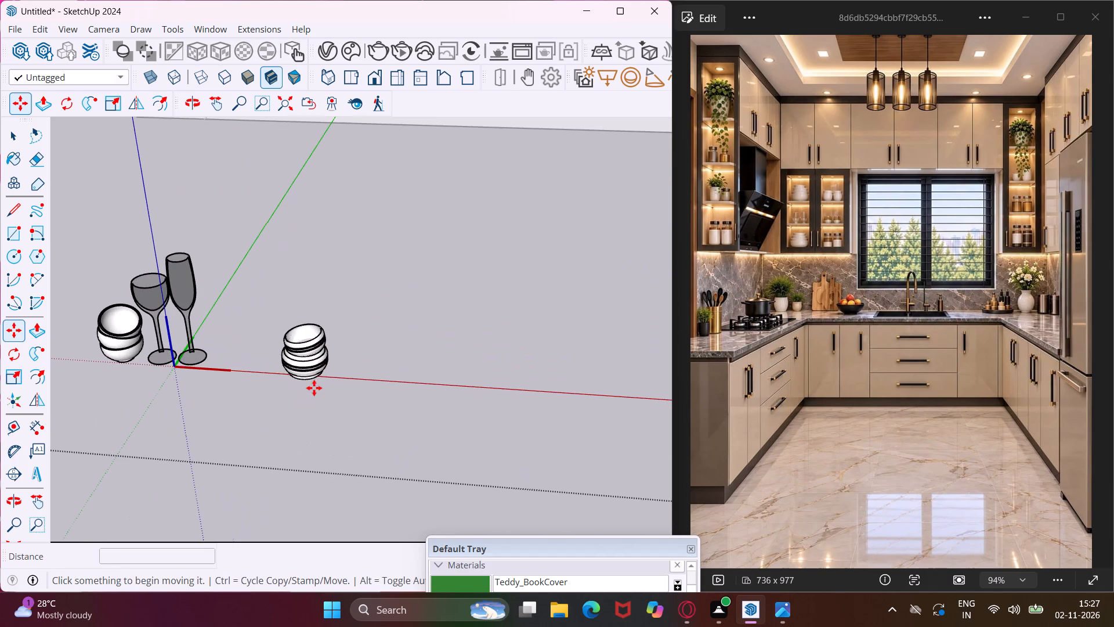
scroll(343, 310, "down", 19)
scroll(338, 326, "down", 2)
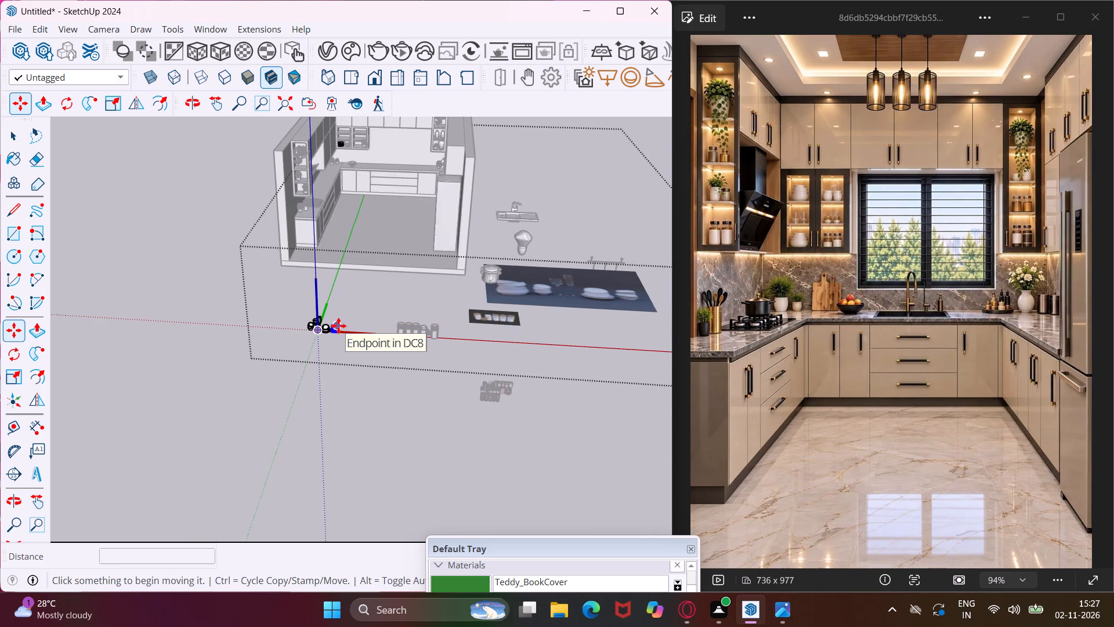
key("space")
scroll(339, 327, "up", 10)
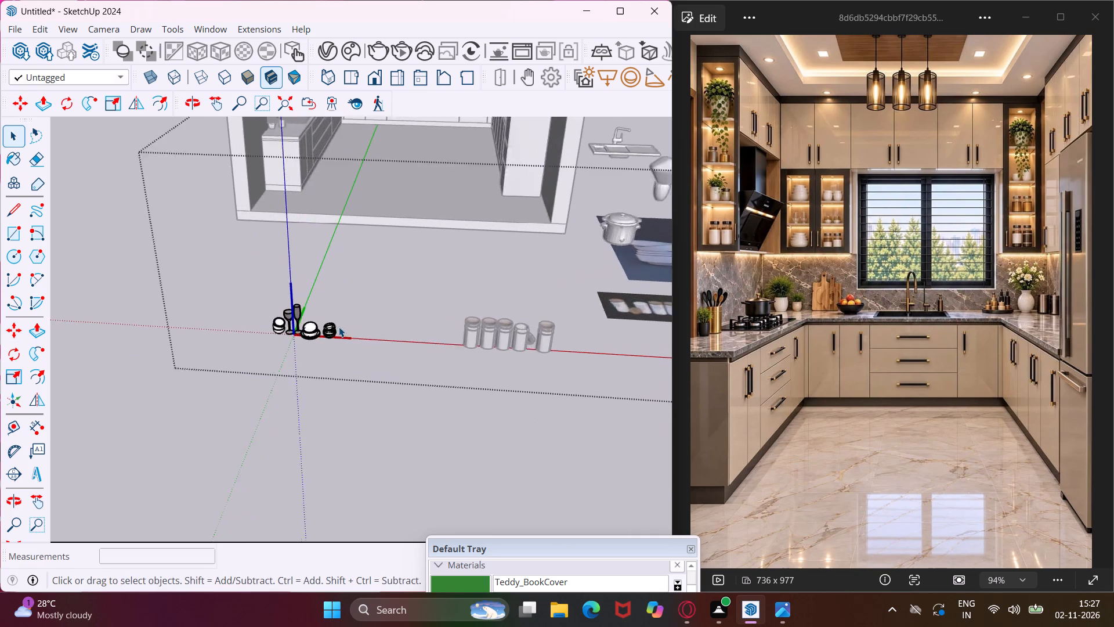
scroll(339, 327, "up", 11)
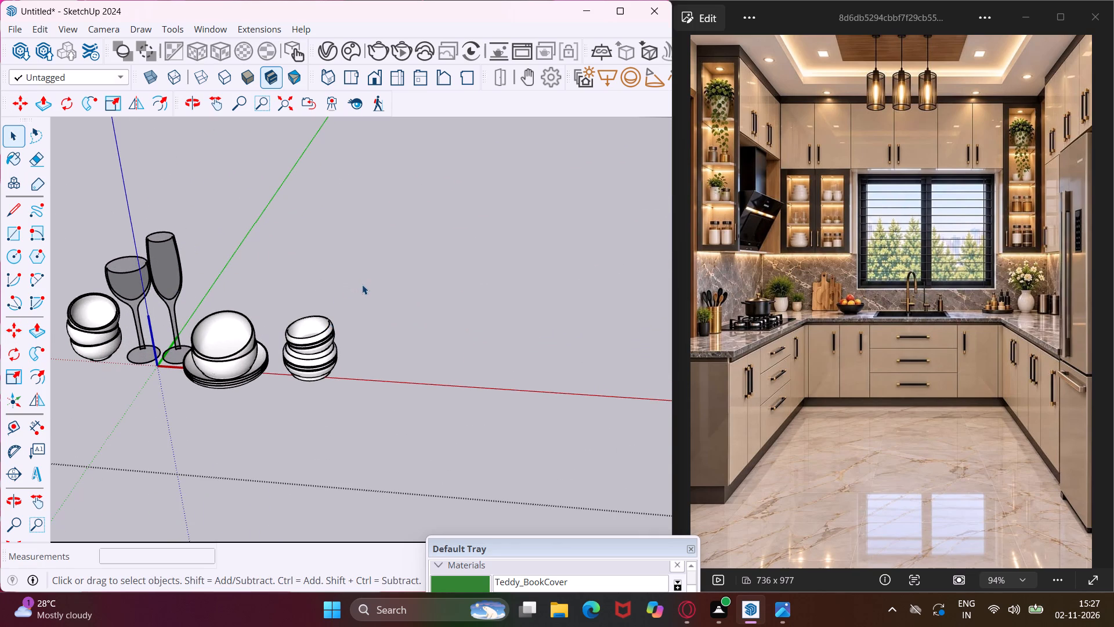
left_click_drag(367, 288, 302, 356)
left_click_drag(302, 356, 280, 395)
key("m")
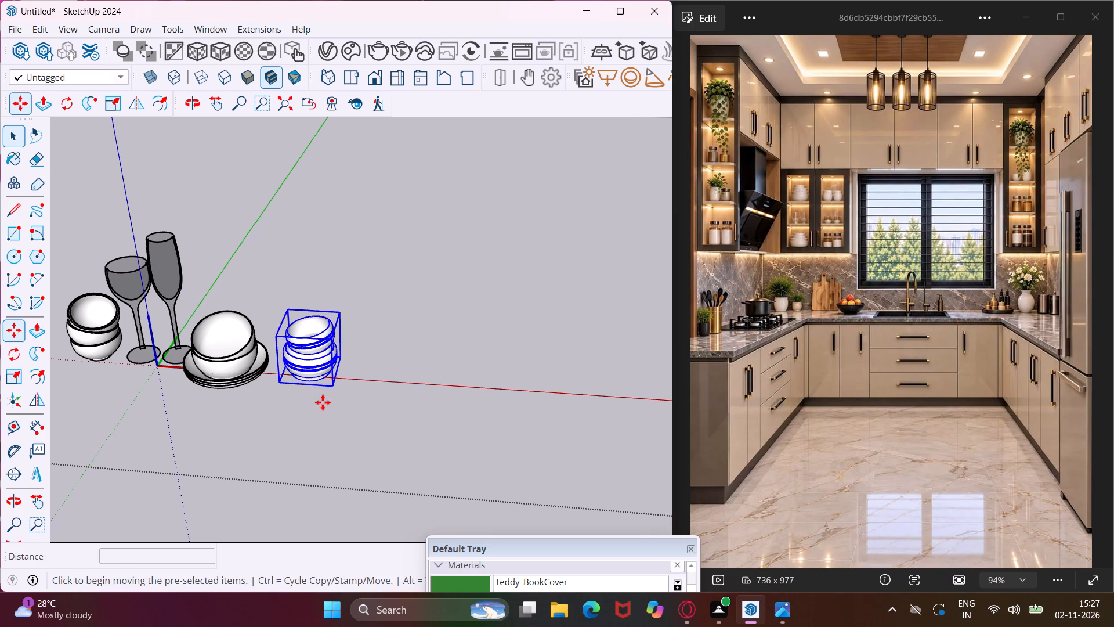
scroll(330, 394, "up", 3)
left_click(334, 385)
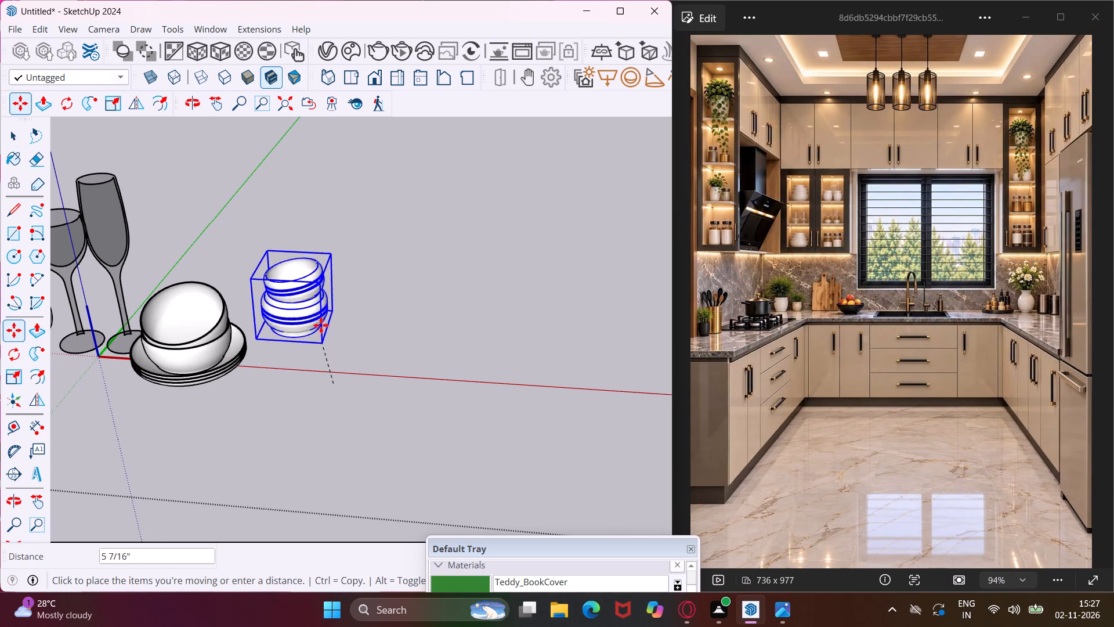
middle_click_drag(321, 322, 305, 435)
scroll(311, 408, "down", 9)
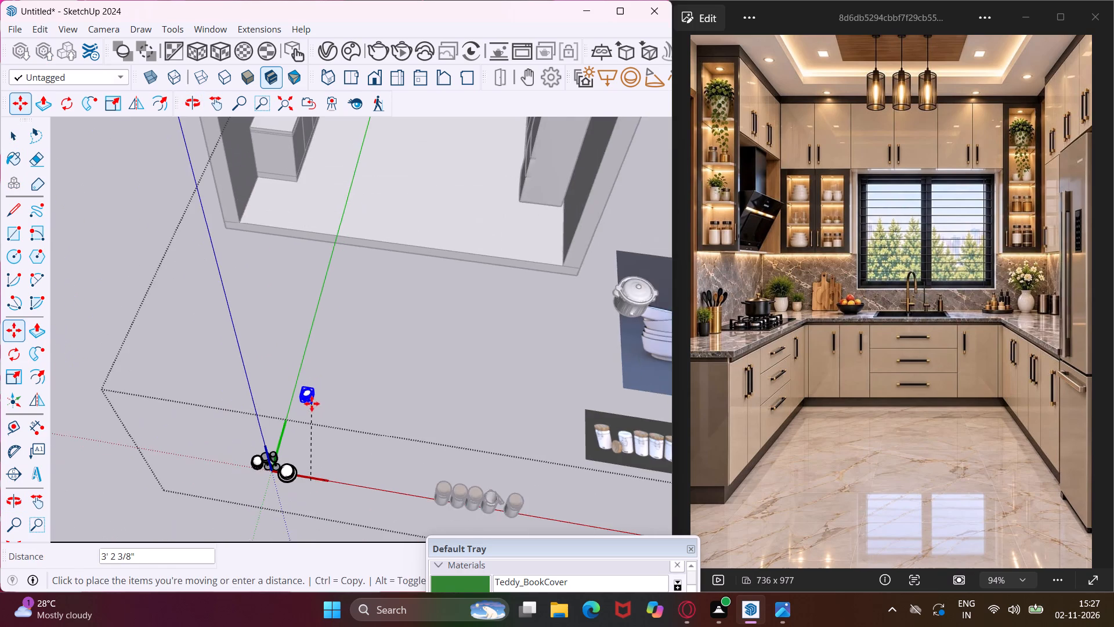
scroll(312, 399, "down", 13)
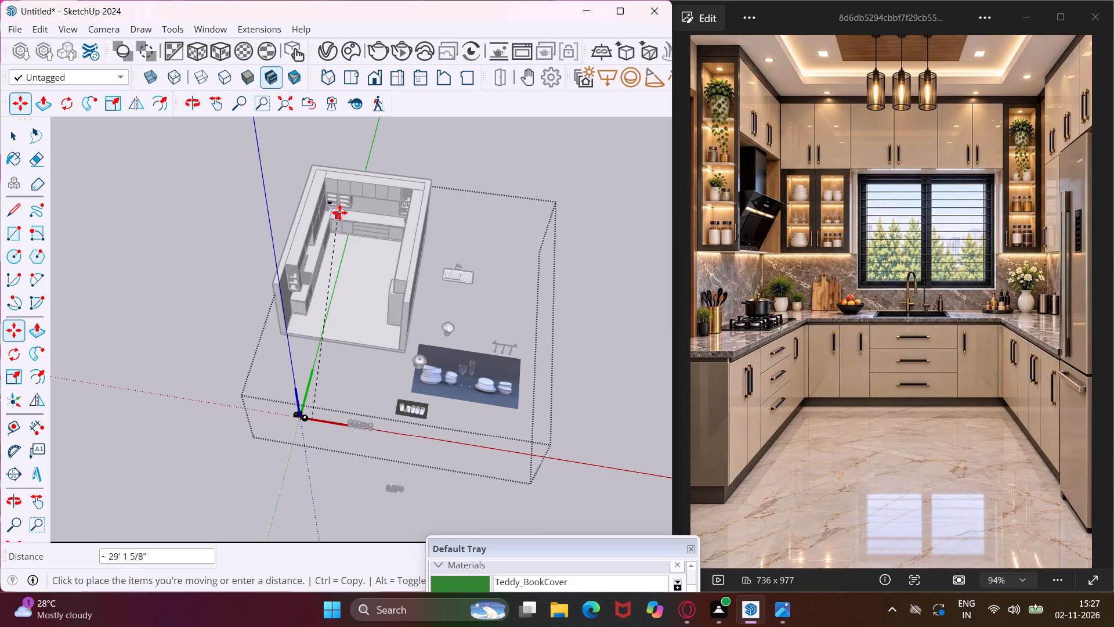
scroll(334, 196, "up", 18)
scroll(334, 196, "up", 6)
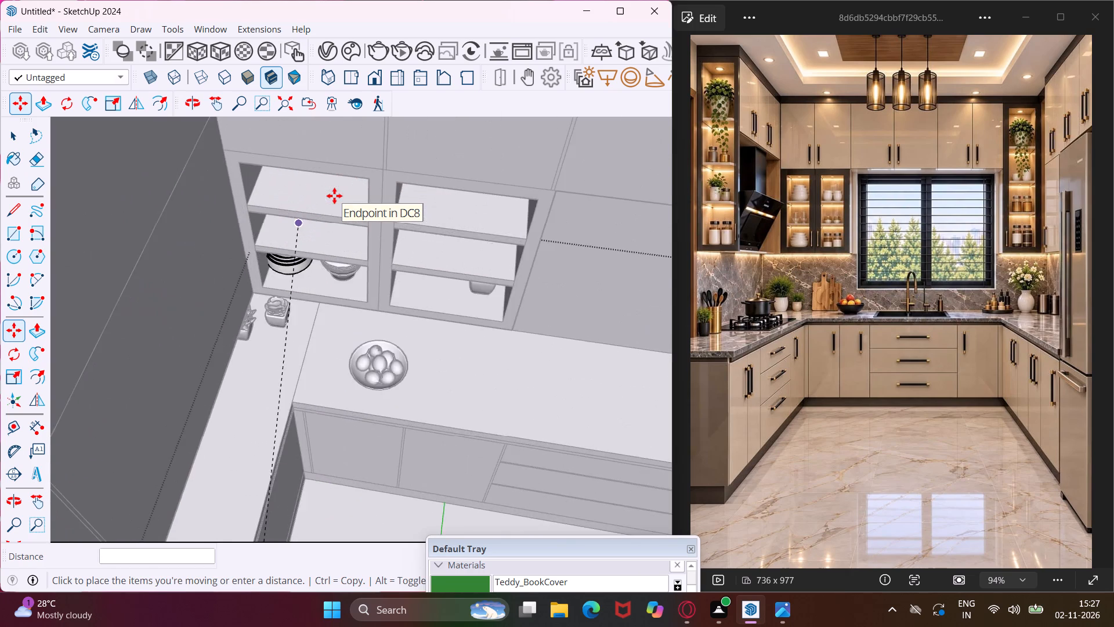
scroll(334, 196, "up", 7)
middle_click_drag(332, 205, 341, 154)
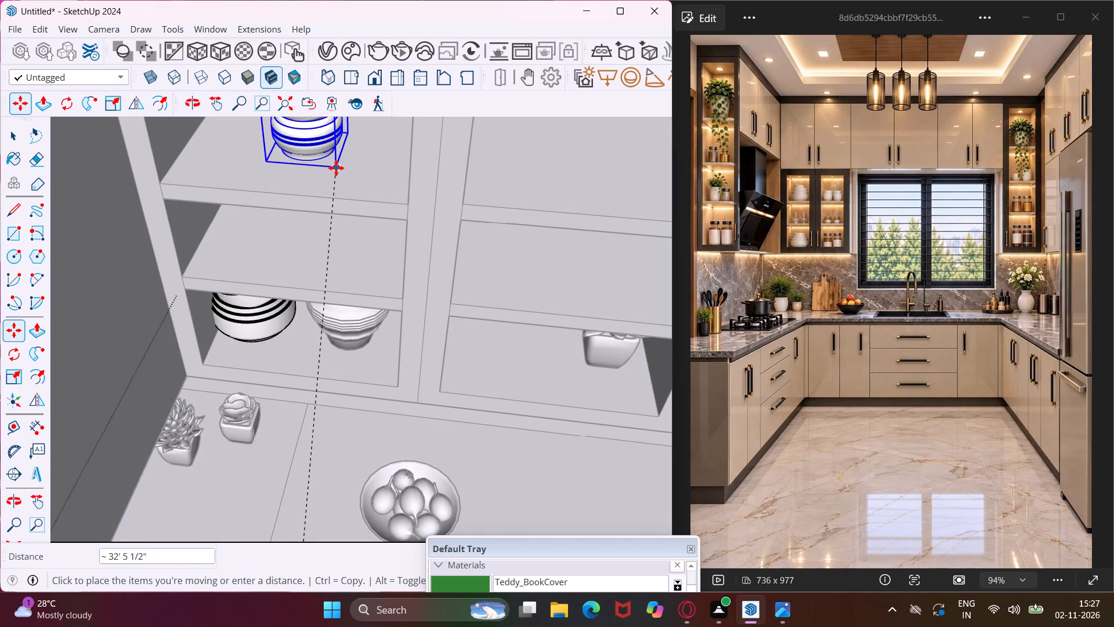
left_click(336, 168)
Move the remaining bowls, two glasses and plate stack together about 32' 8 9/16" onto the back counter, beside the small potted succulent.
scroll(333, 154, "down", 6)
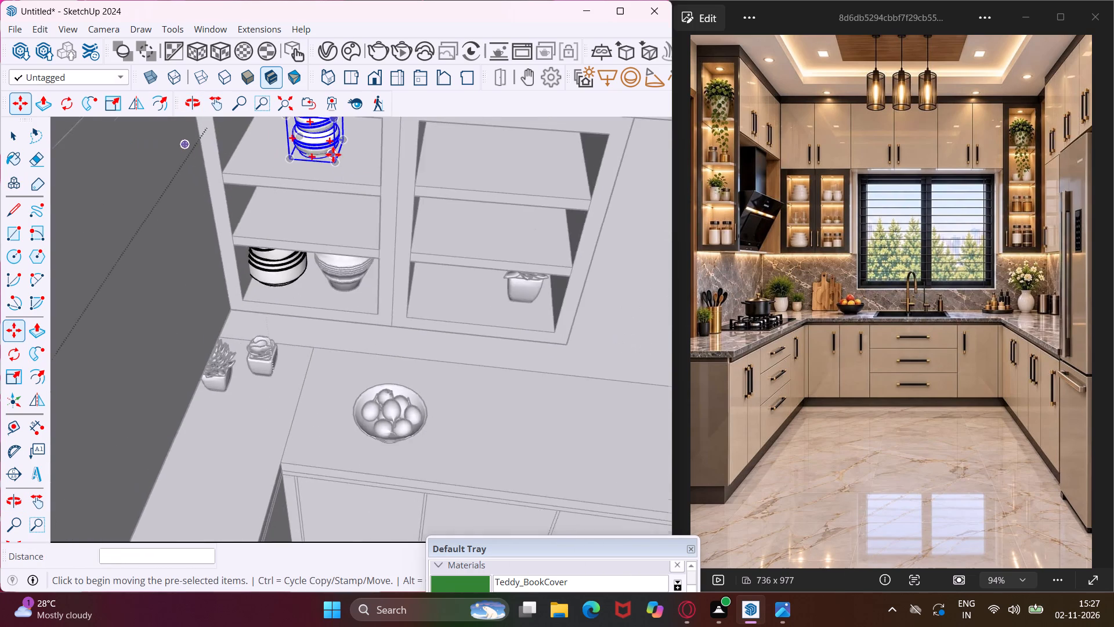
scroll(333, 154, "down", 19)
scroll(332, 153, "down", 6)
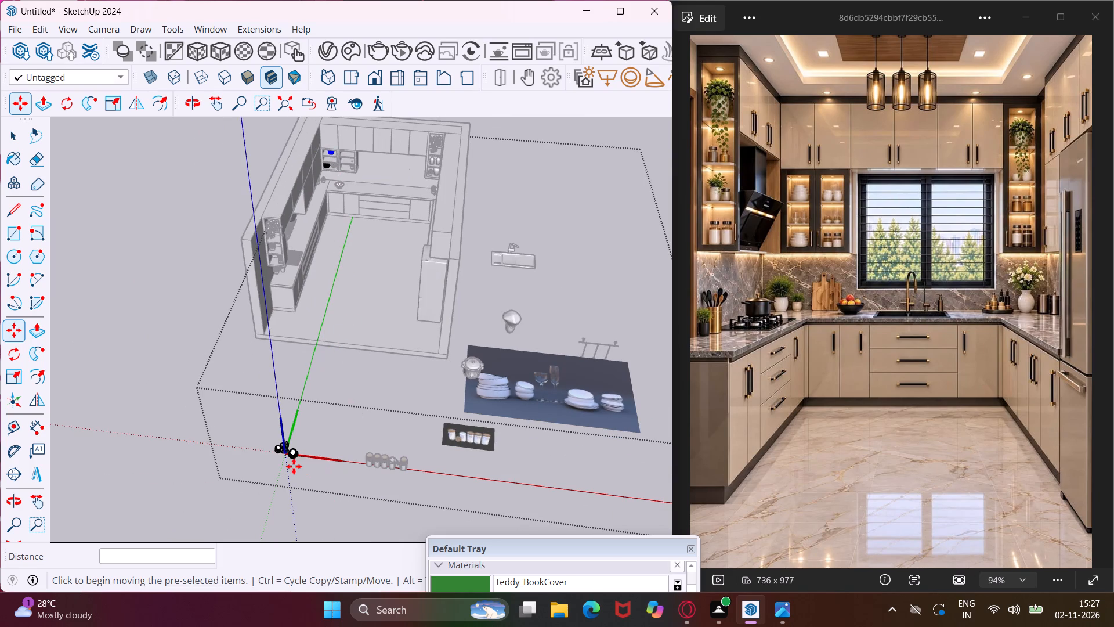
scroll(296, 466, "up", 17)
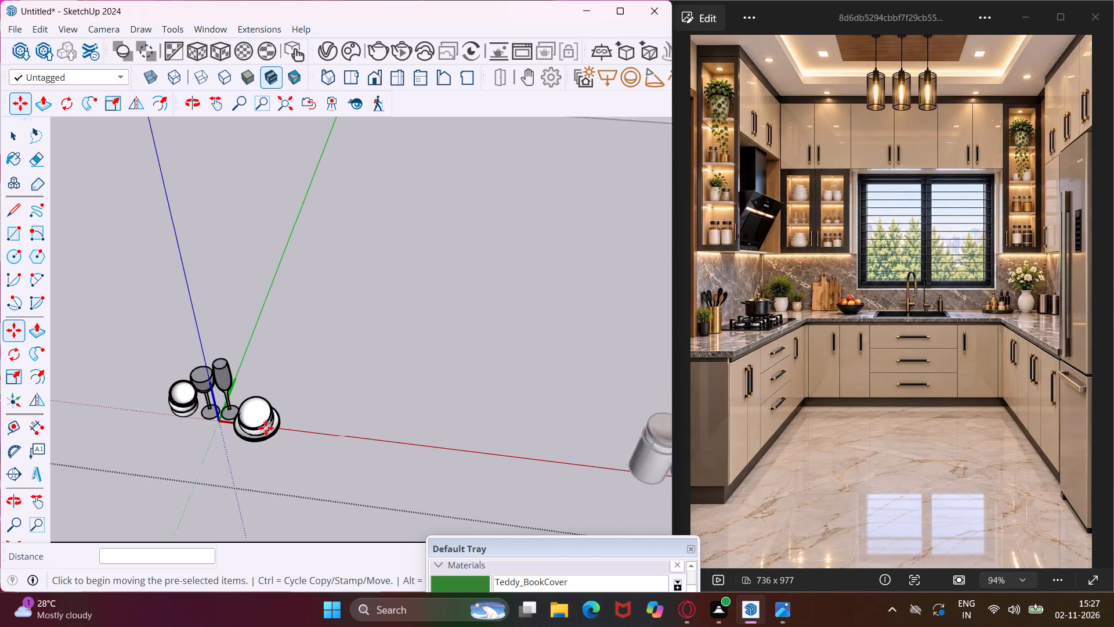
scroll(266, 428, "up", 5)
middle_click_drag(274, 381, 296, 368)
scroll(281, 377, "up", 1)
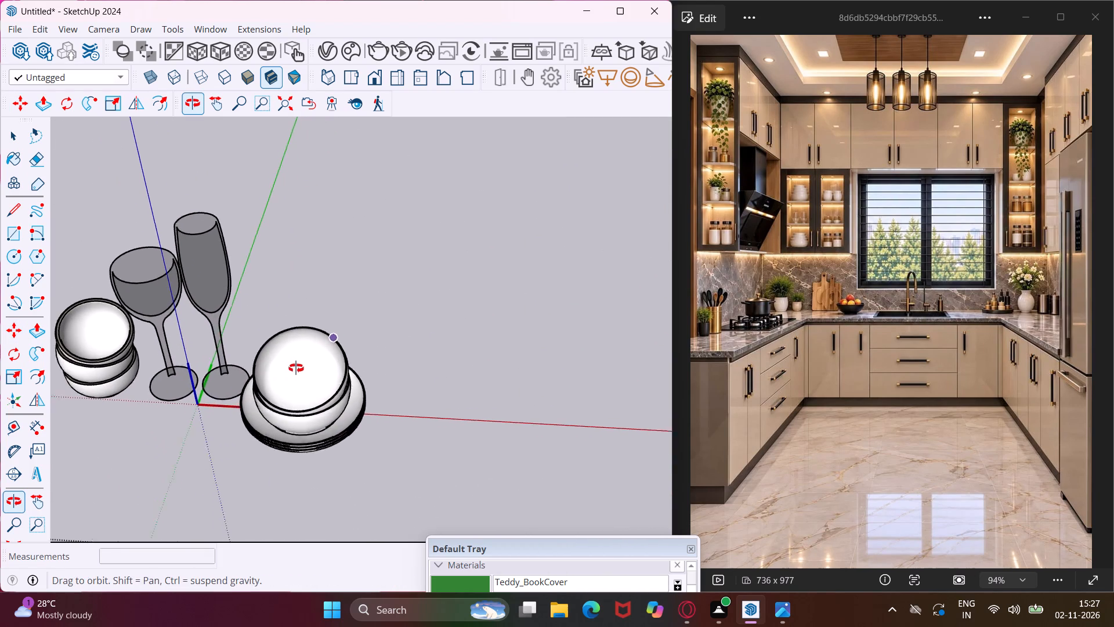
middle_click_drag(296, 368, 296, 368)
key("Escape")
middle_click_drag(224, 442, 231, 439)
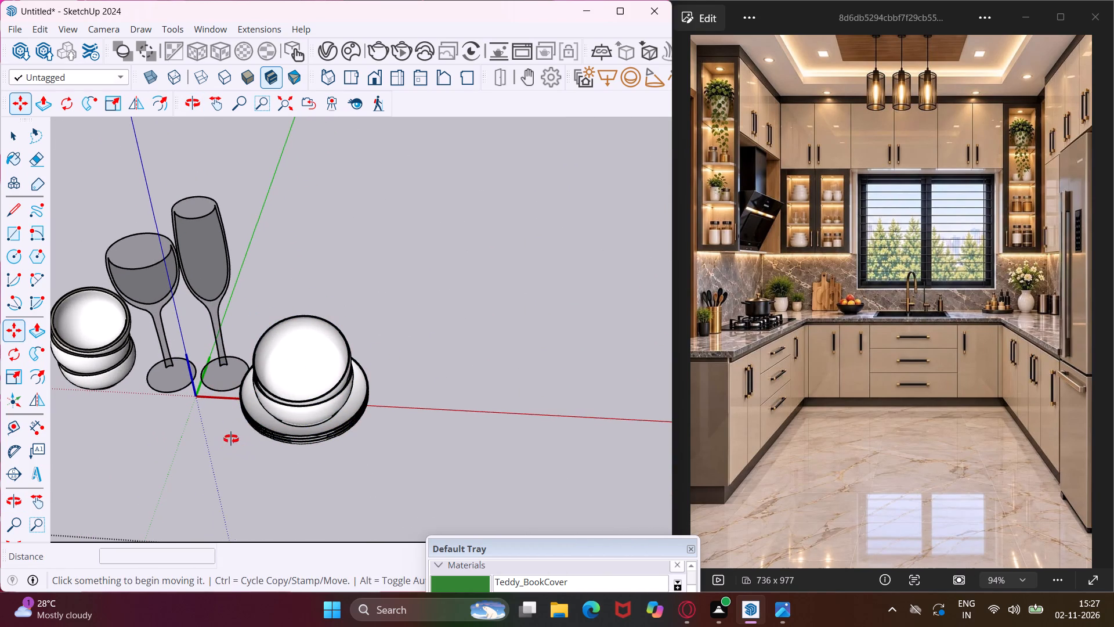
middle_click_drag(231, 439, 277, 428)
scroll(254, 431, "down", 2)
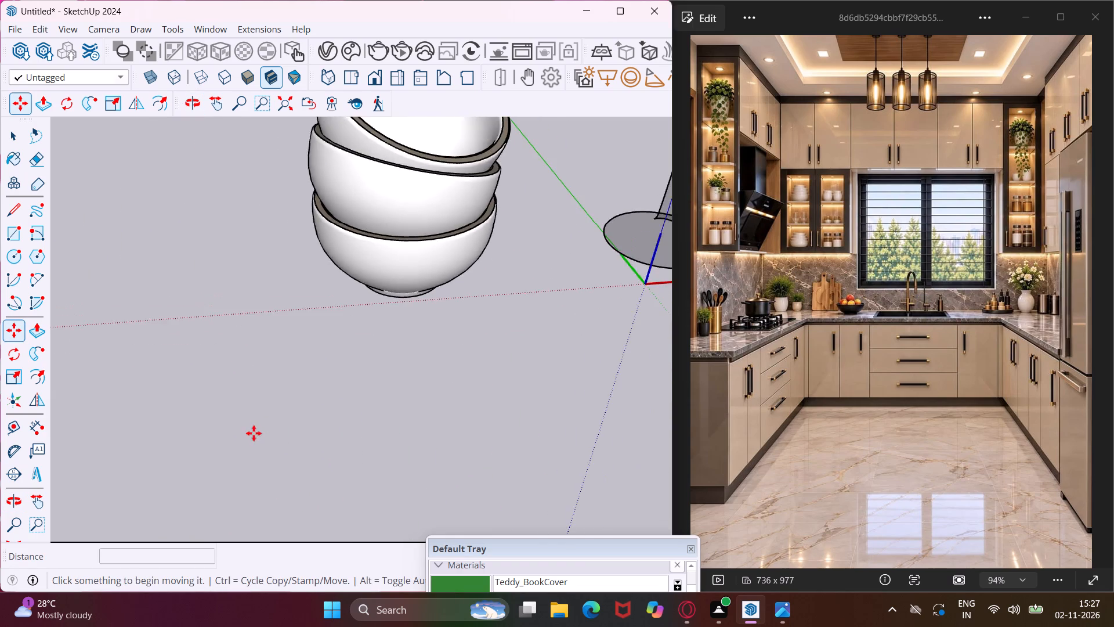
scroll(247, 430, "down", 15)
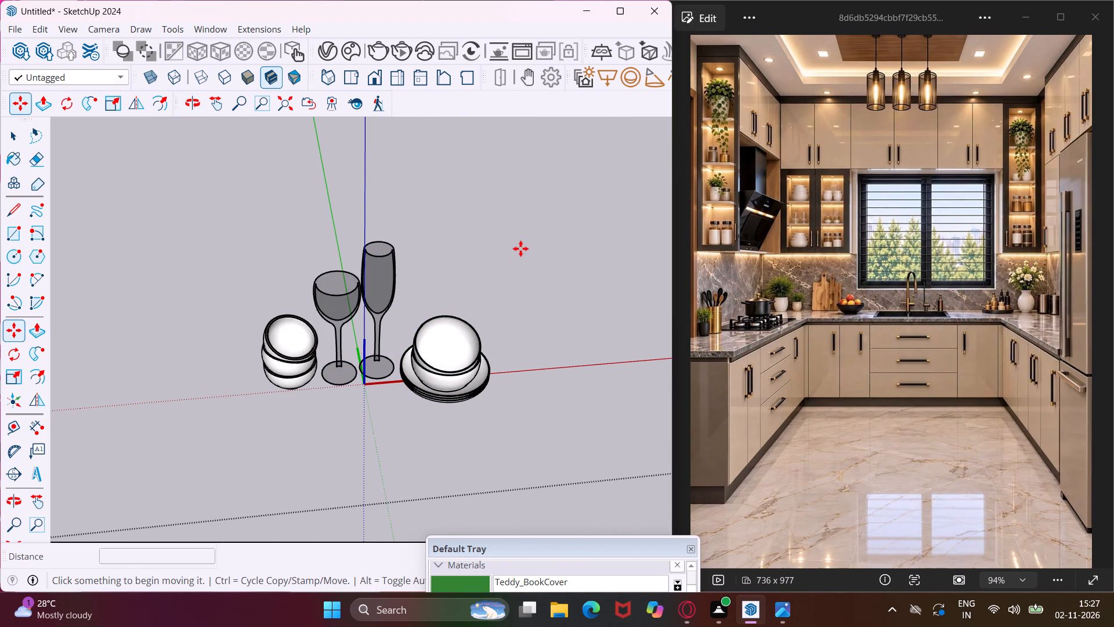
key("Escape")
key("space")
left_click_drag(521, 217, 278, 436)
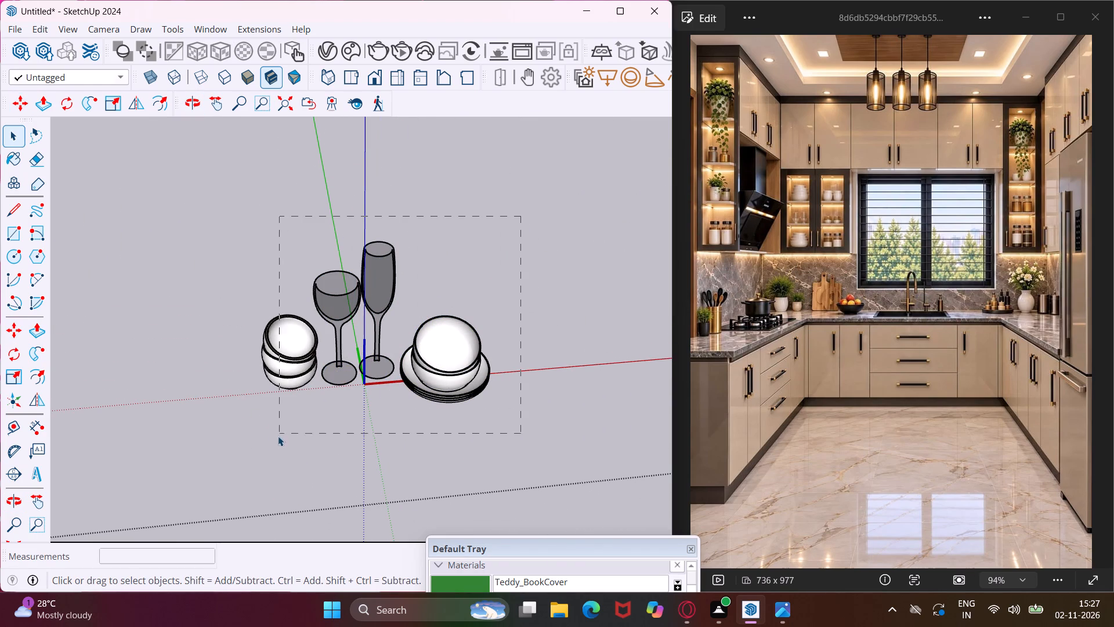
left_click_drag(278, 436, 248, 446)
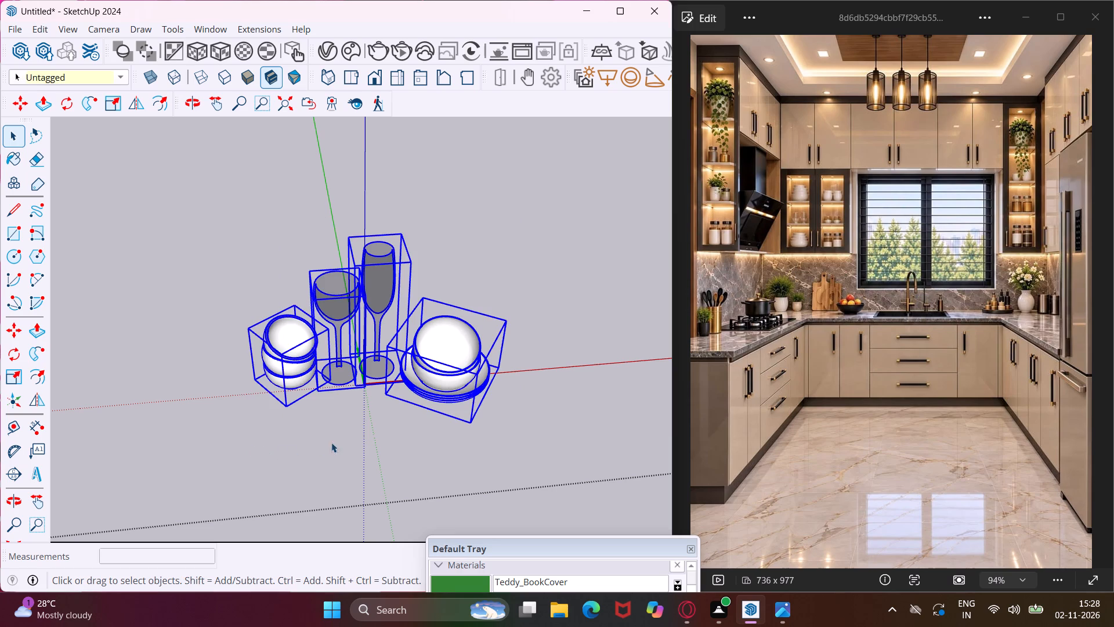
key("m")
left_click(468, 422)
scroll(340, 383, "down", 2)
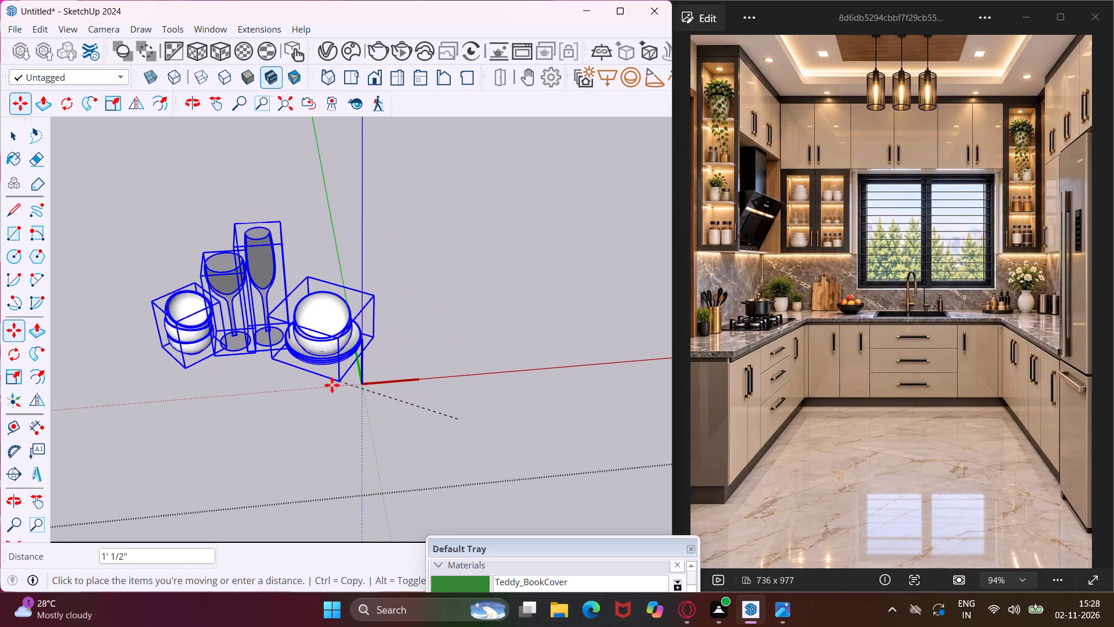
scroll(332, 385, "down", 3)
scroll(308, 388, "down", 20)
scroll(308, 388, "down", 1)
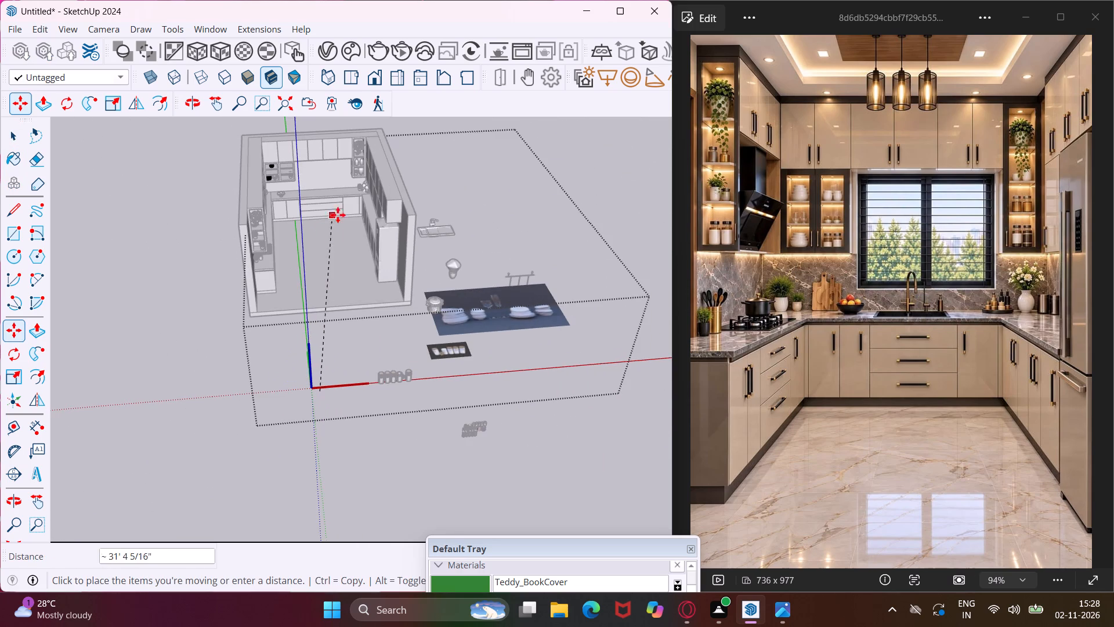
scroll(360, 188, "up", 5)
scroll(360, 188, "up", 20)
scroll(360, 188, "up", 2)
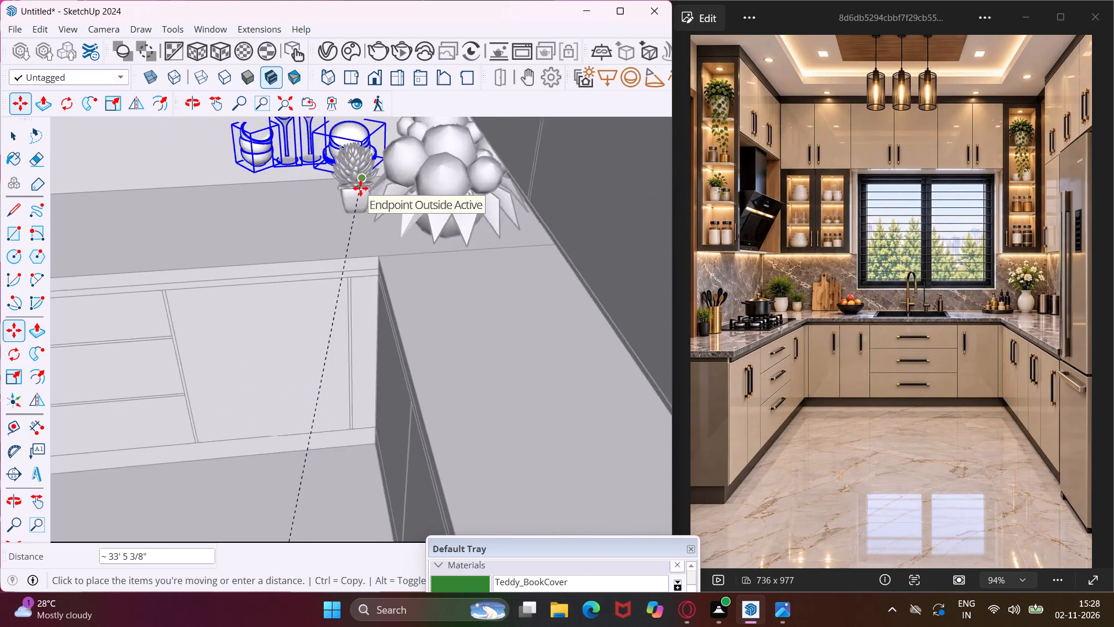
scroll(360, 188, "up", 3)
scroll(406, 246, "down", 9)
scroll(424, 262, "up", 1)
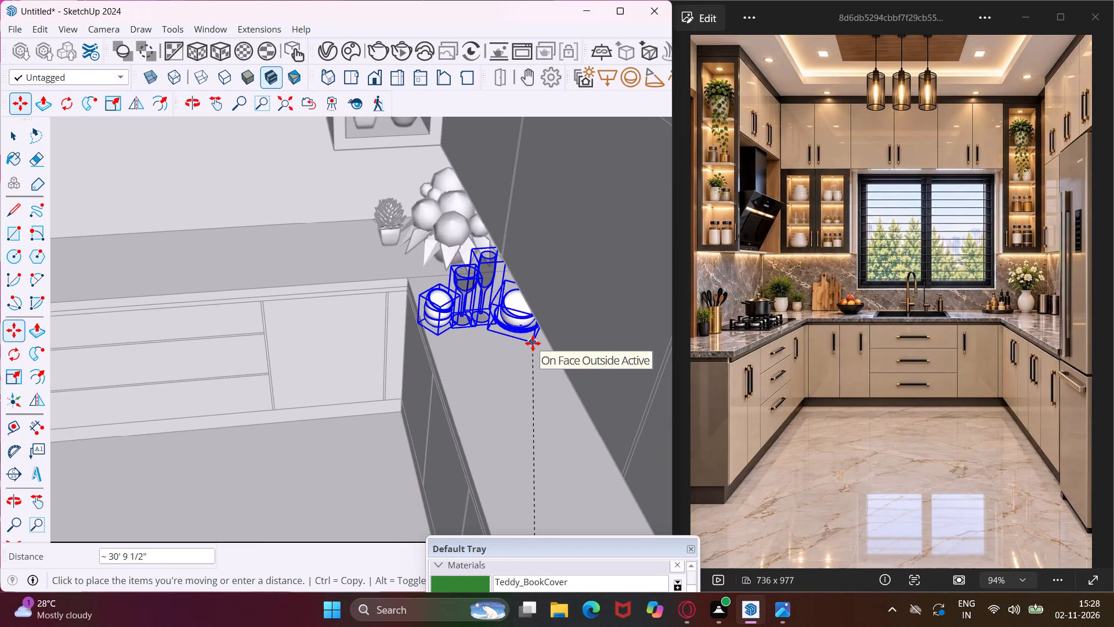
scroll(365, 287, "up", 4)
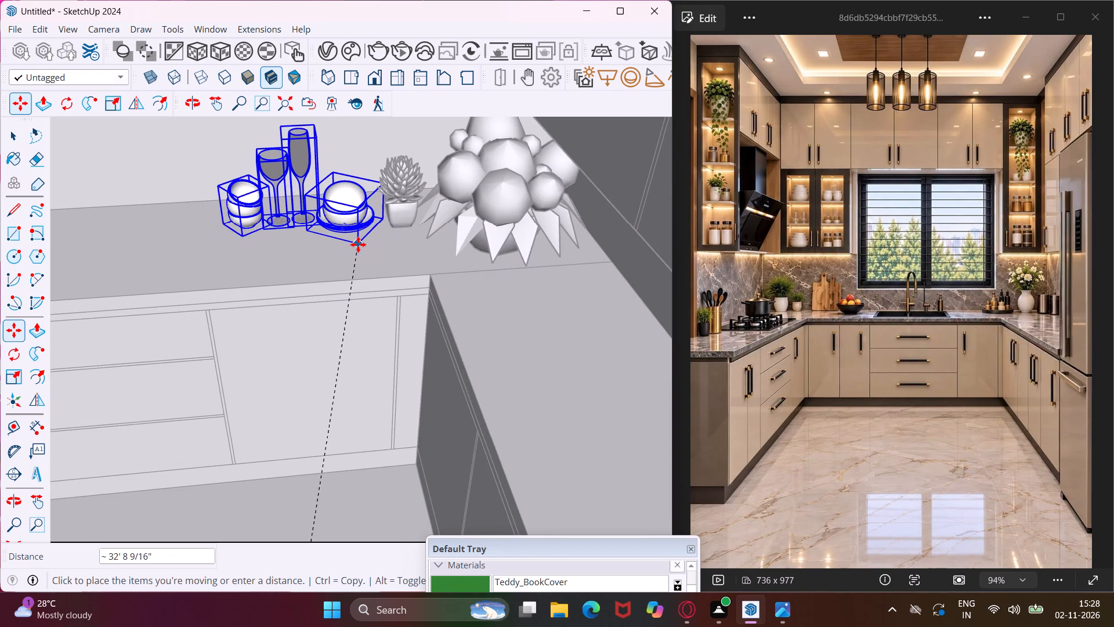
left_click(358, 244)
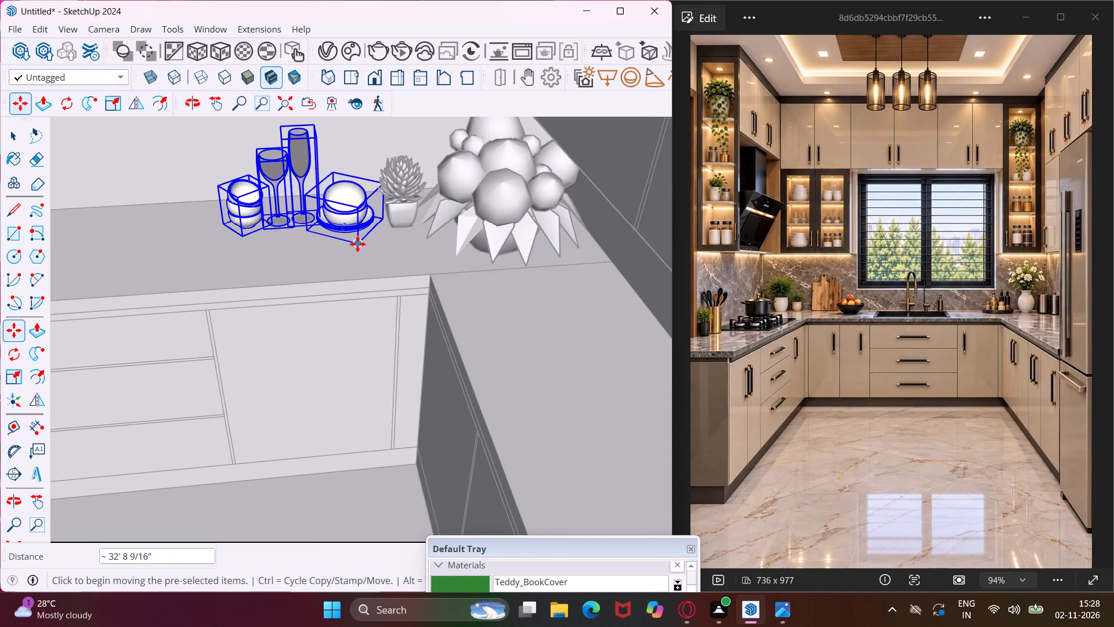
Move the remaining dishes and glasses about 31' back out of the kitchen to the open ground in front, and deselect them.
left_click(357, 243)
scroll(350, 289, "down", 14)
scroll(348, 253, "up", 1)
scroll(343, 246, "down", 6)
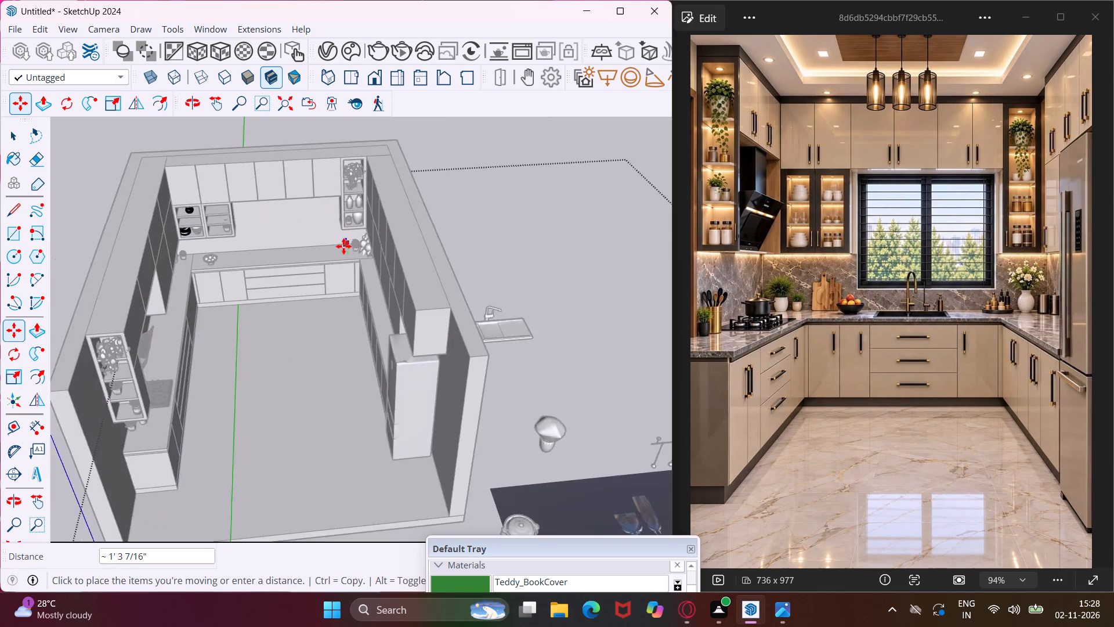
scroll(343, 246, "down", 11)
scroll(334, 394, "up", 13)
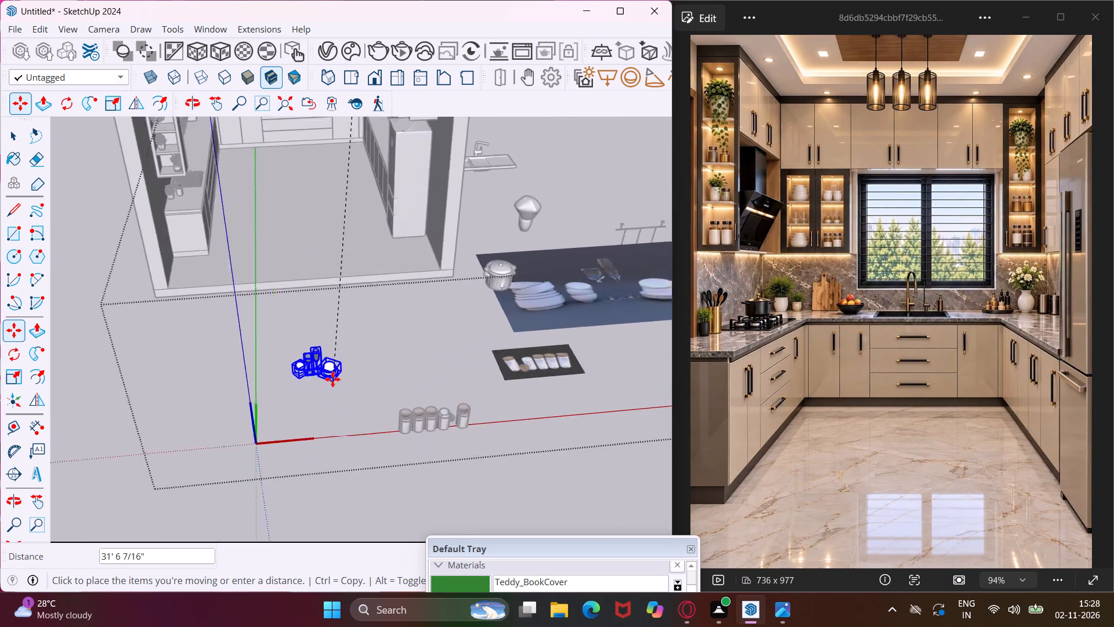
scroll(332, 379, "up", 5)
left_click(331, 359)
key("Escape")
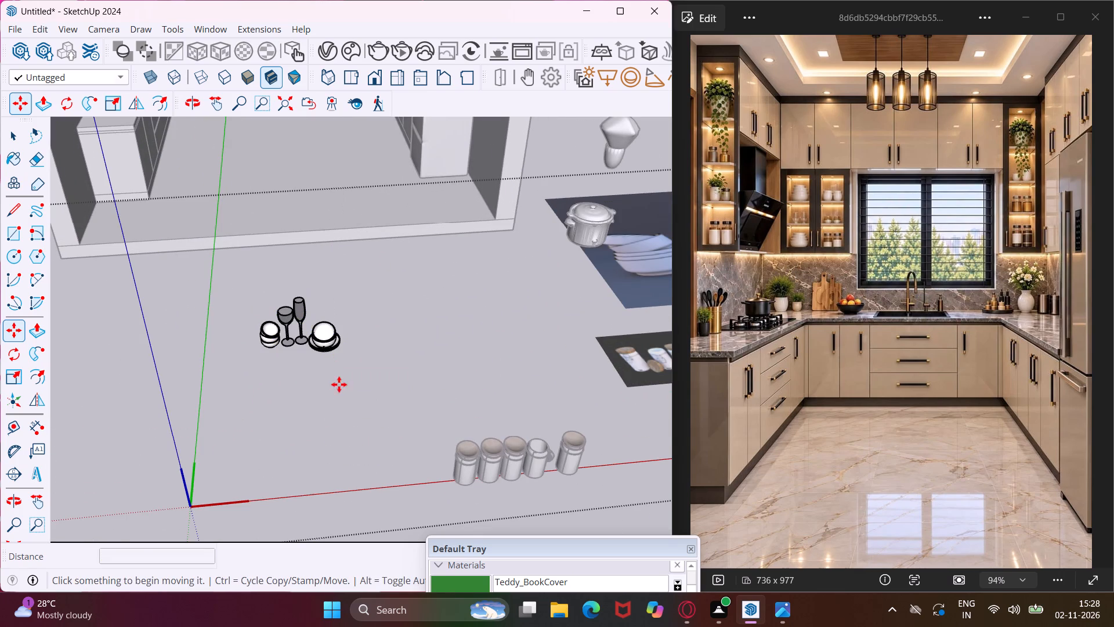
Move the bowl-and-plate stack about 30' 11" onto the corner open cabinet's shelf above the two bottles, and leave the dish set.
key("space")
scroll(345, 317, "up", 5)
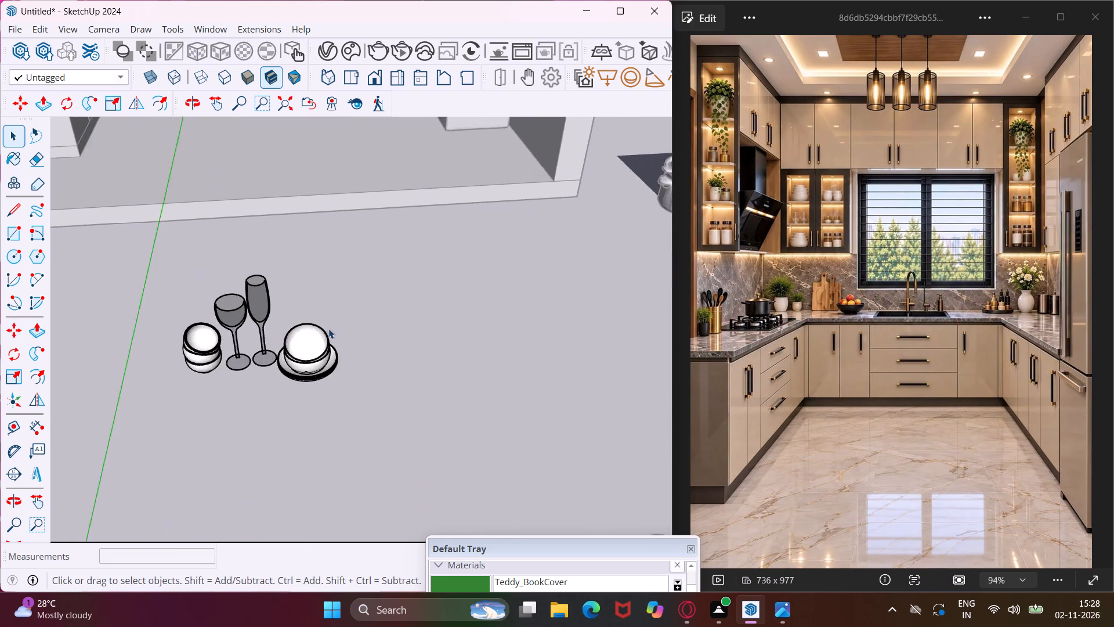
scroll(328, 329, "up", 3)
middle_click_drag(321, 336, 434, 322)
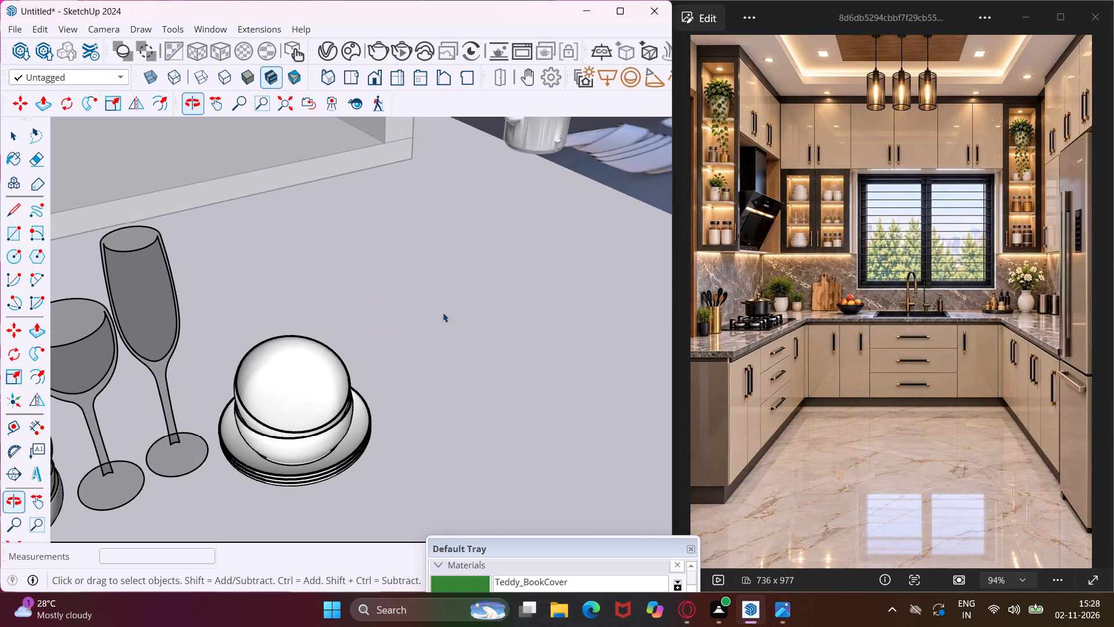
left_click_drag(449, 282, 228, 523)
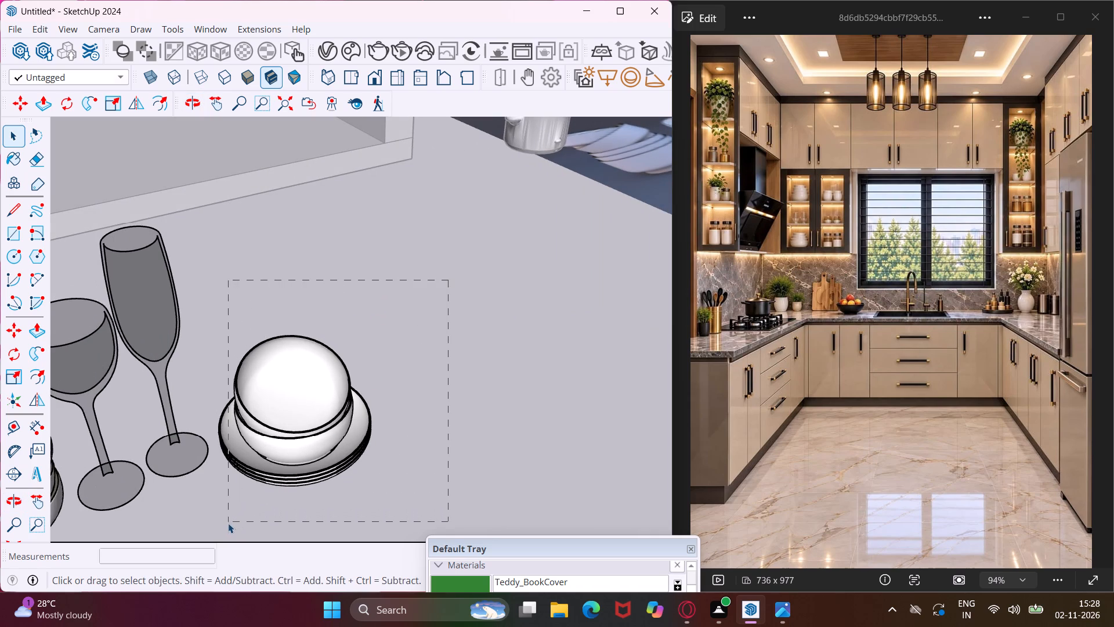
left_click_drag(228, 523, 216, 527)
key("m")
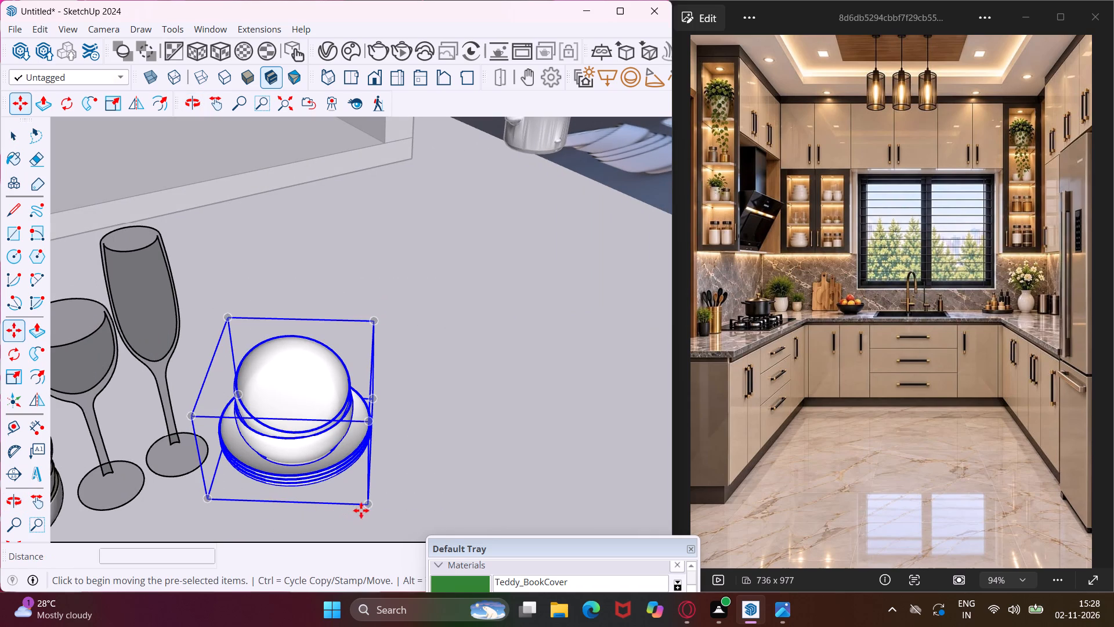
left_click(366, 505)
scroll(360, 441, "down", 11)
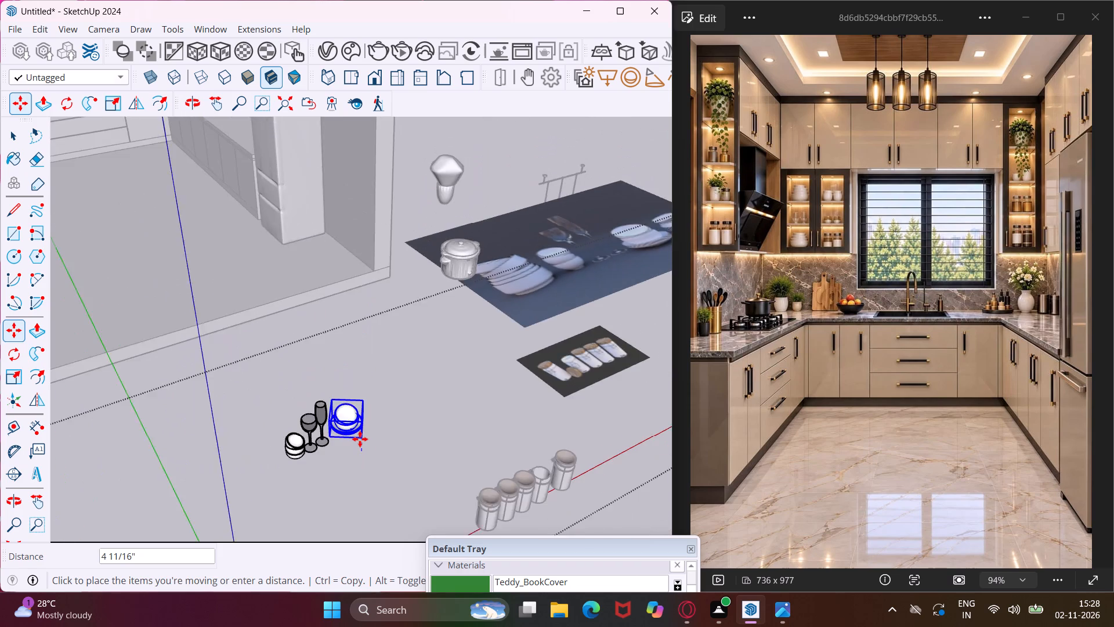
scroll(360, 439, "down", 5)
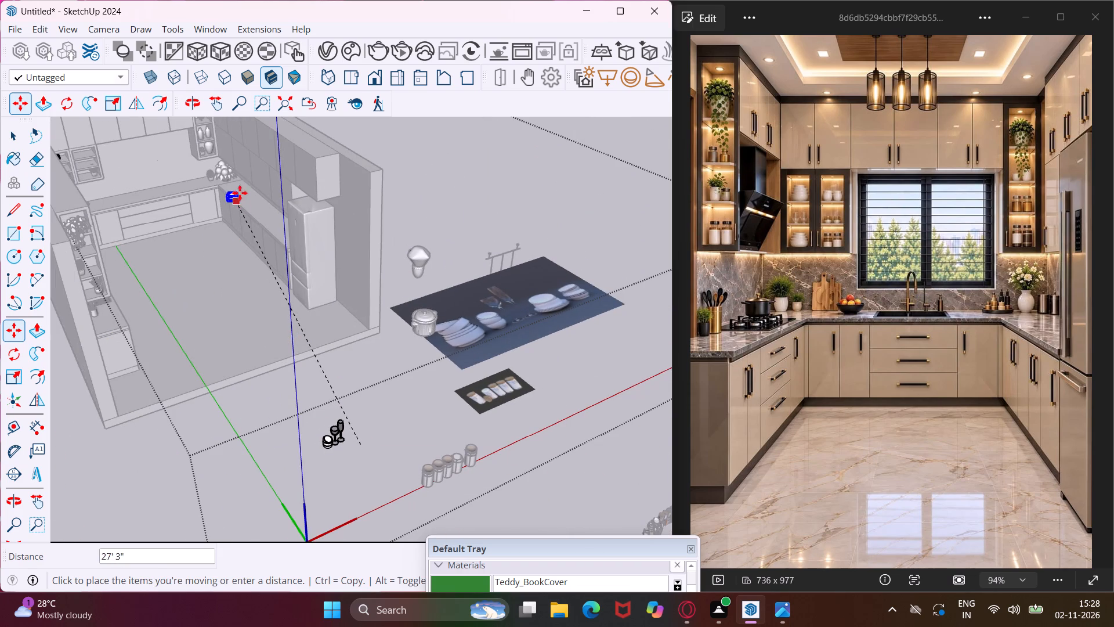
scroll(238, 178, "up", 20)
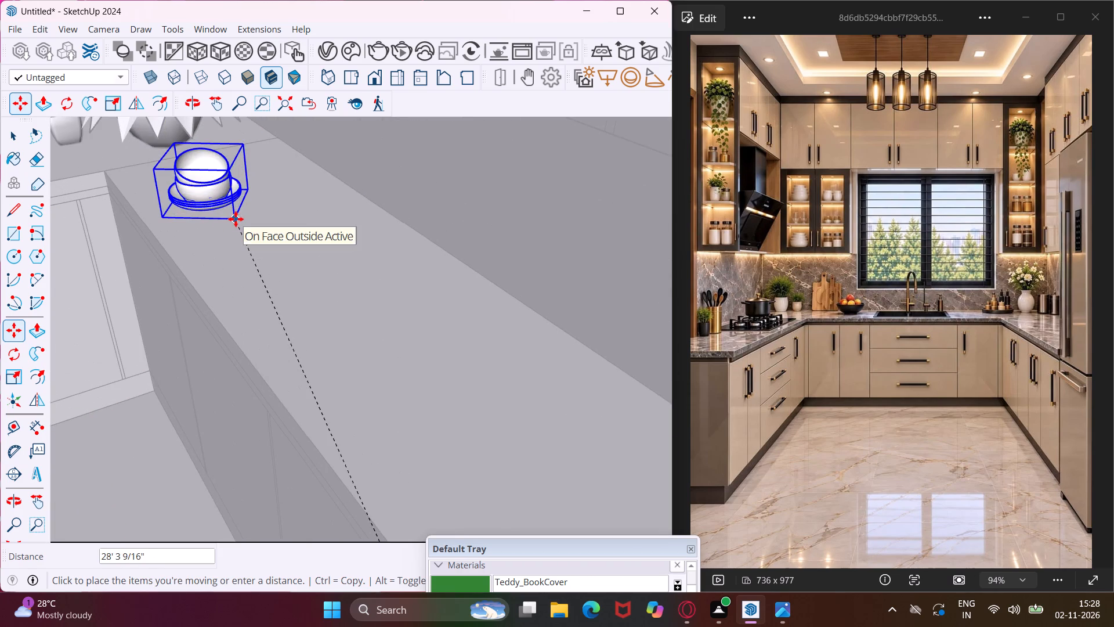
scroll(236, 219, "down", 6)
scroll(236, 228, "down", 16)
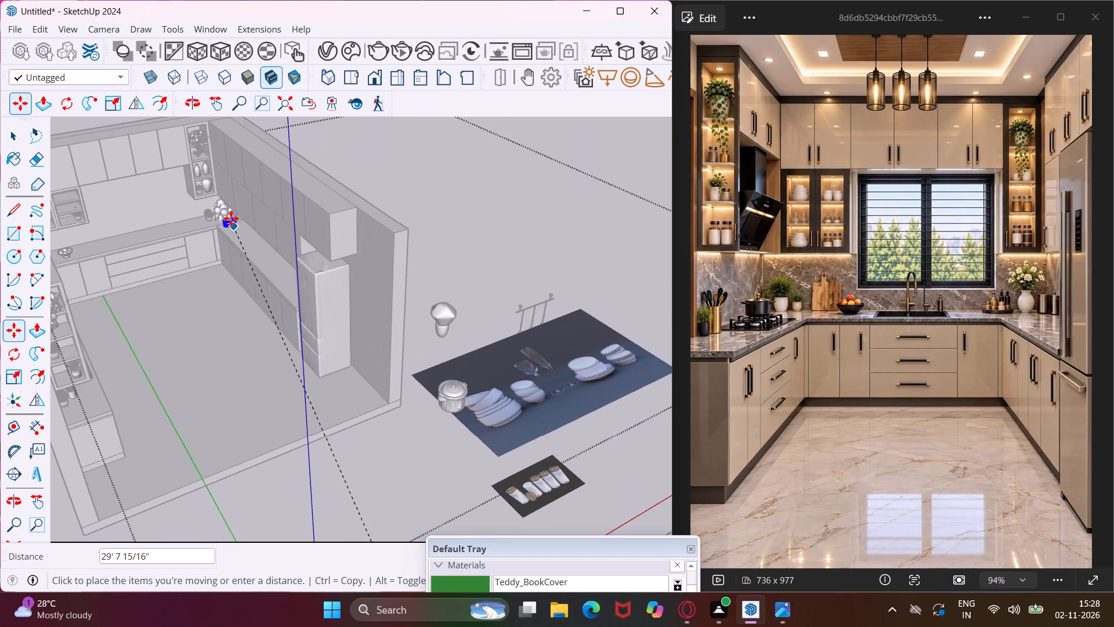
scroll(203, 162, "up", 16)
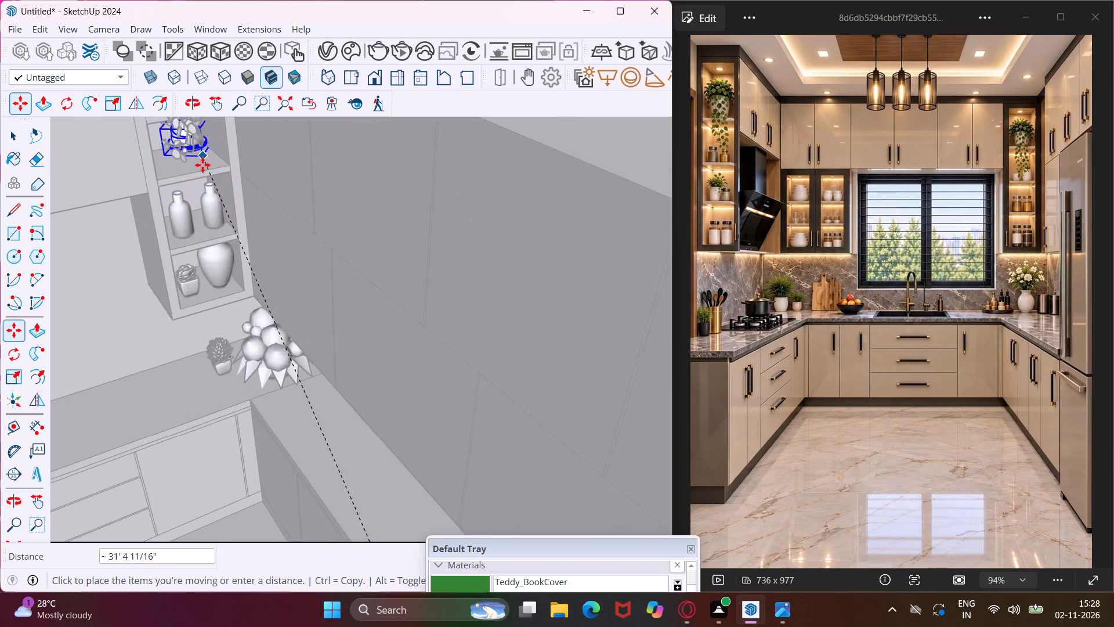
scroll(202, 165, "up", 11)
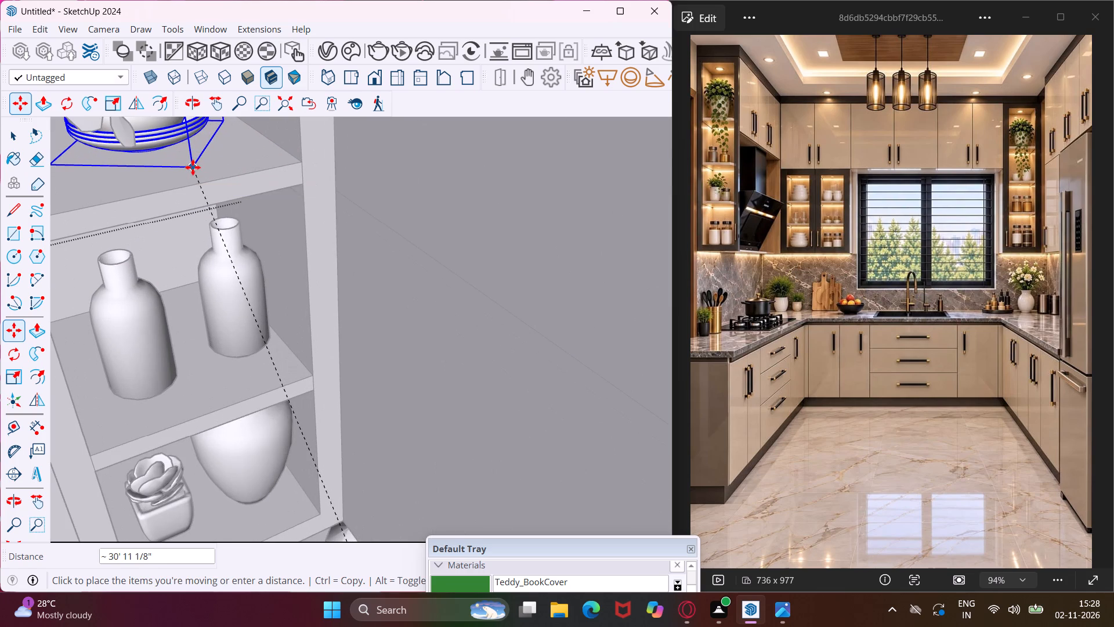
left_click(190, 167)
scroll(204, 208, "down", 9)
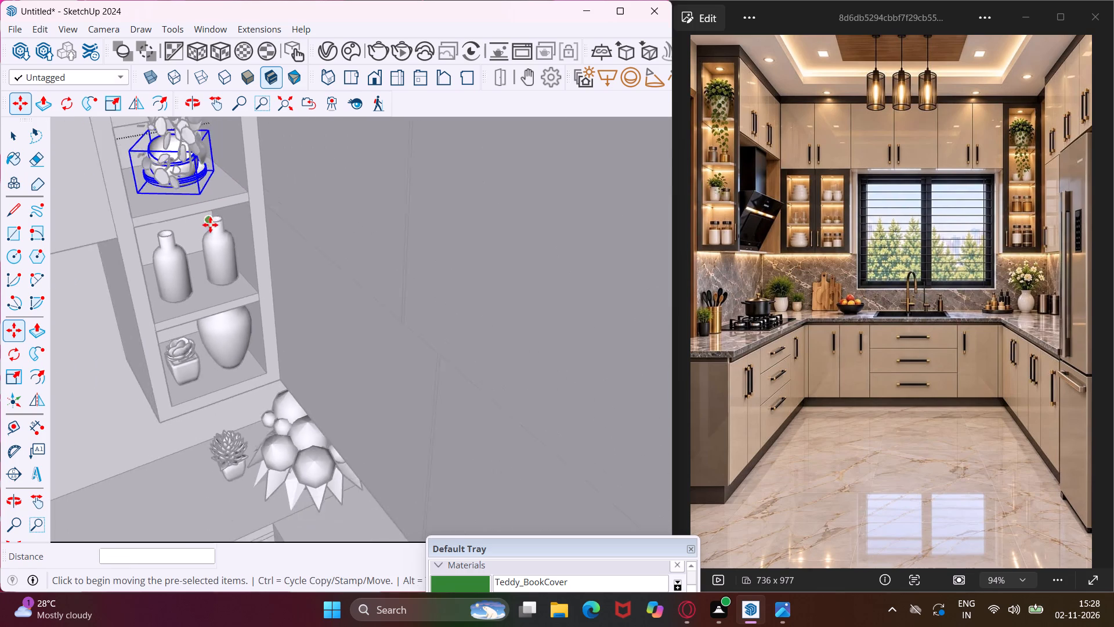
scroll(210, 225, "down", 19)
scroll(214, 243, "down", 2)
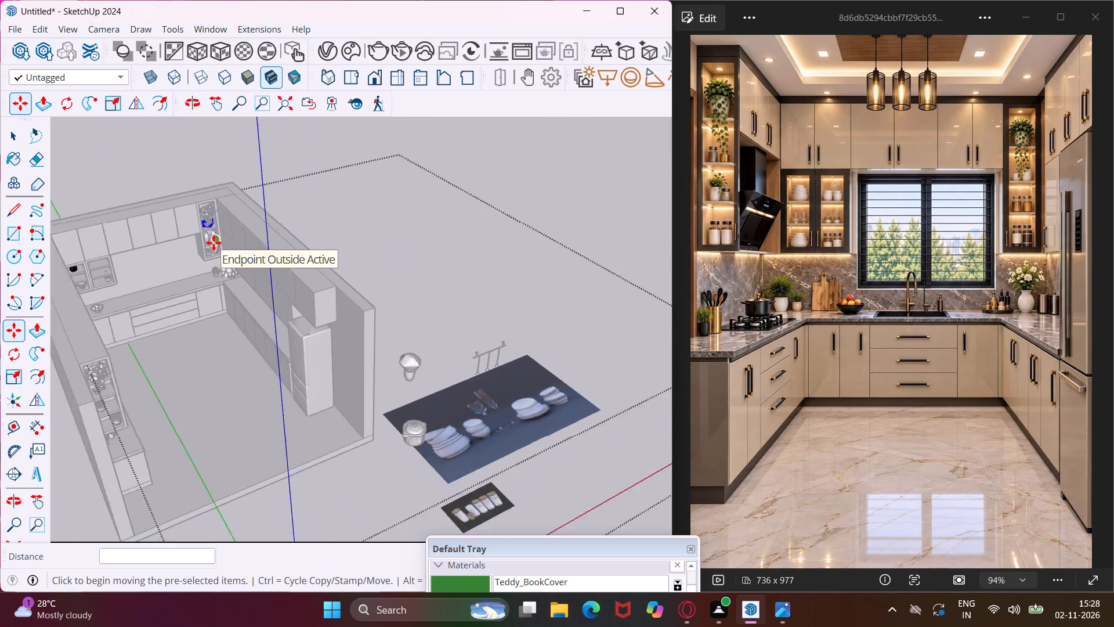
scroll(214, 243, "down", 3)
key("Escape")
key("space")
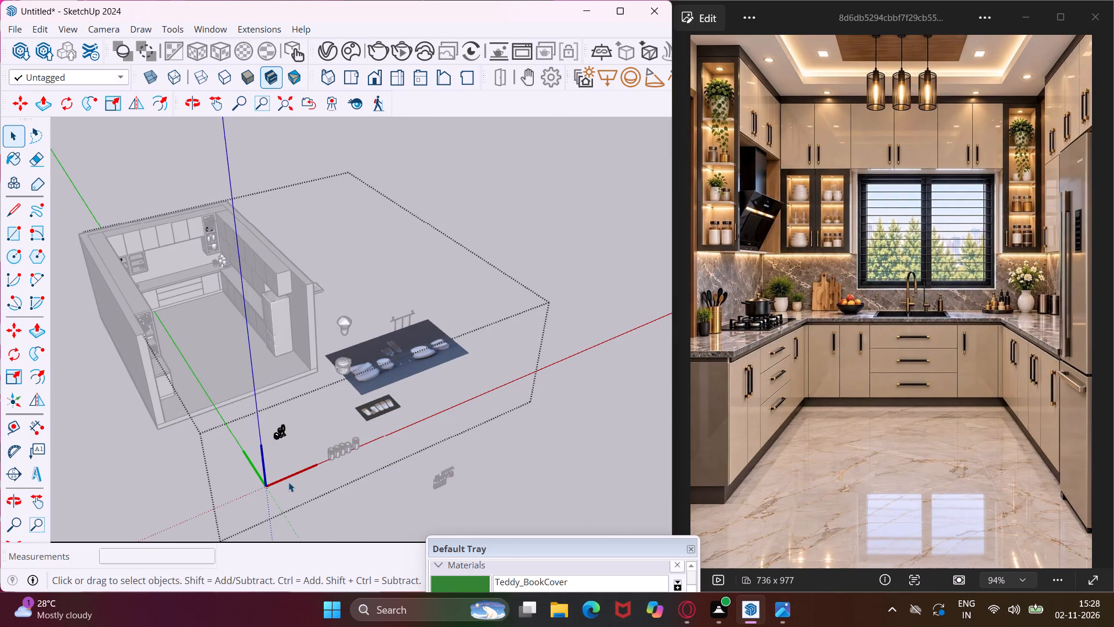
left_click(290, 489)
double_click(330, 512)
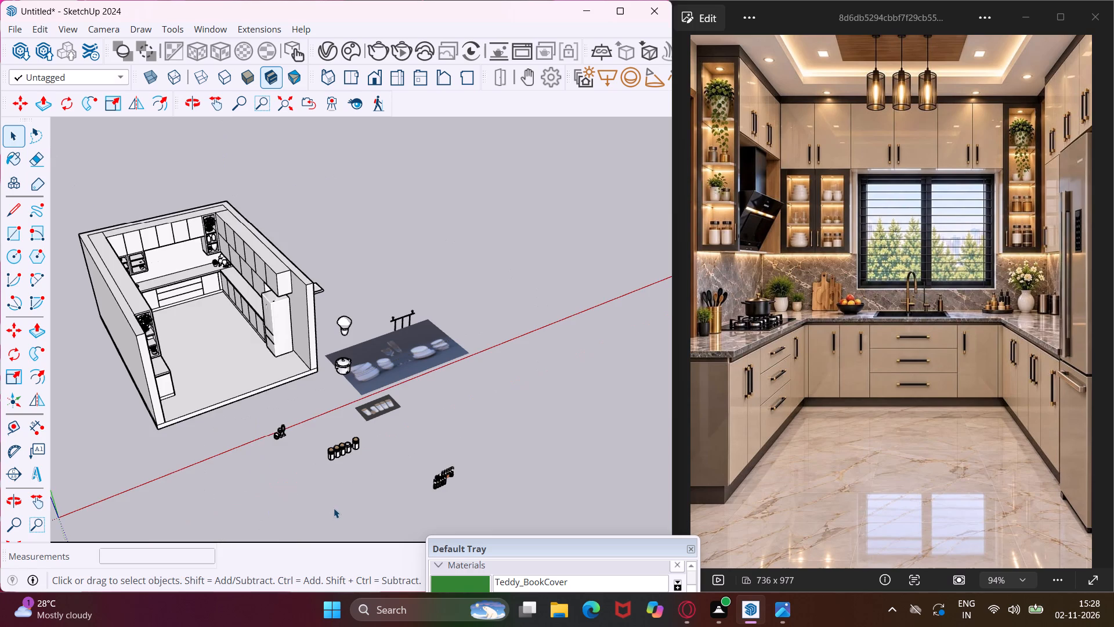
Delete the flat dishware picture from inside the dish set lying in front of the kitchen.
scroll(346, 466, "up", 6)
middle_click_drag(347, 431, 339, 430)
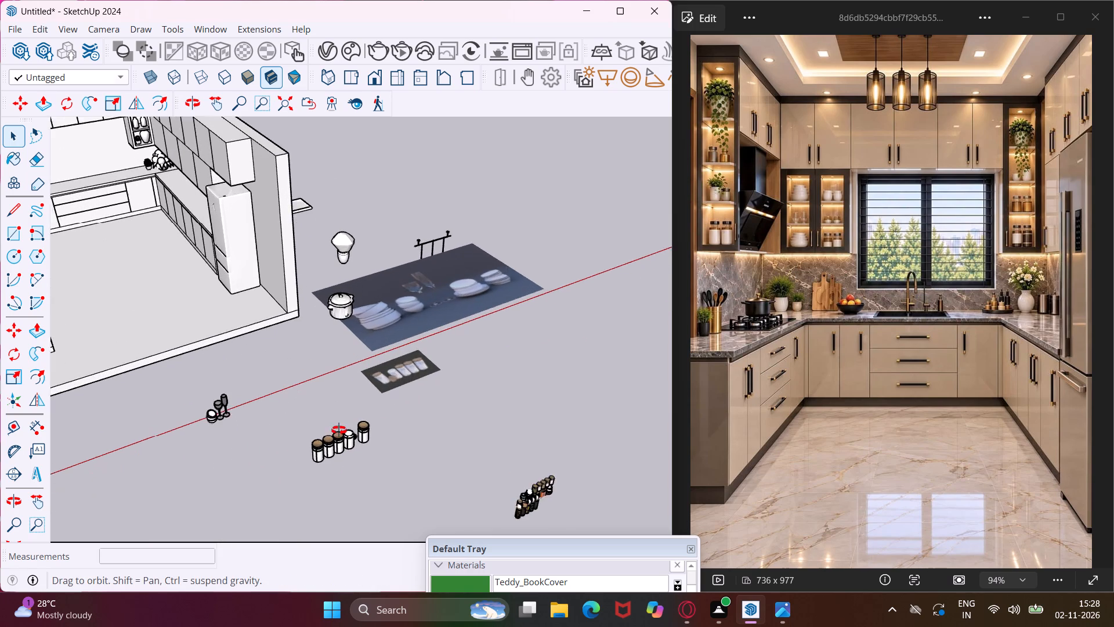
middle_click_drag(339, 430, 294, 380)
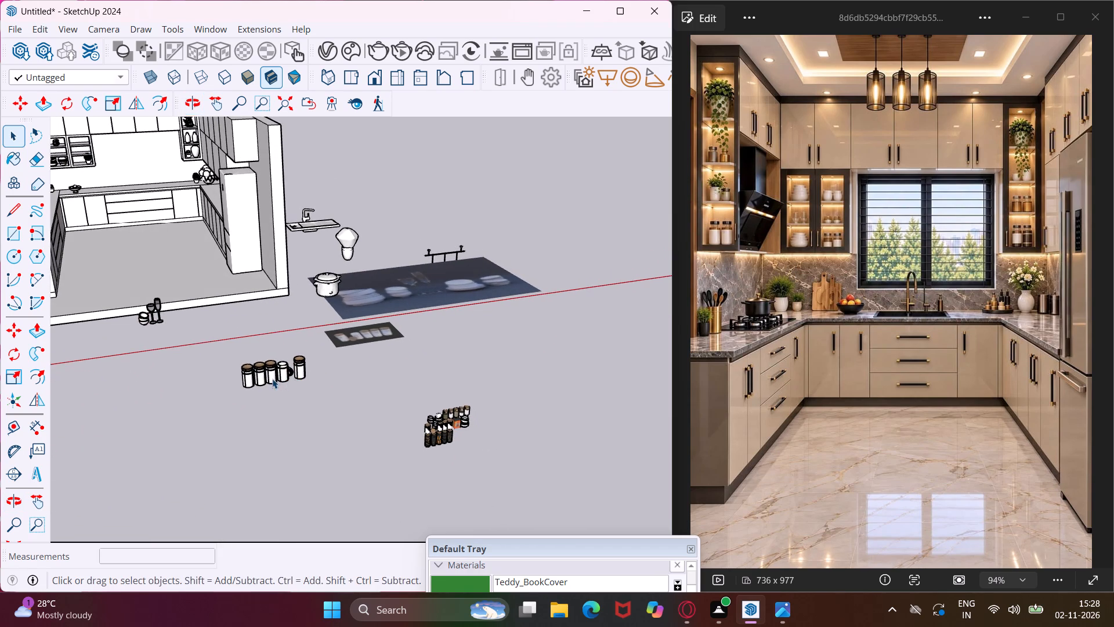
scroll(270, 378, "up", 11)
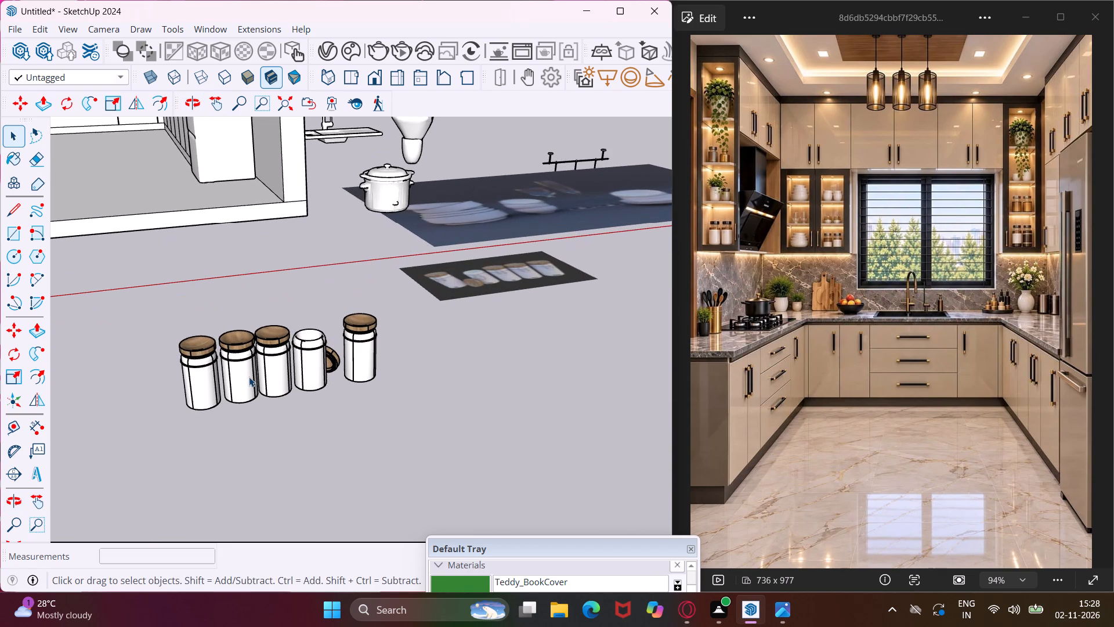
scroll(253, 341, "down", 12)
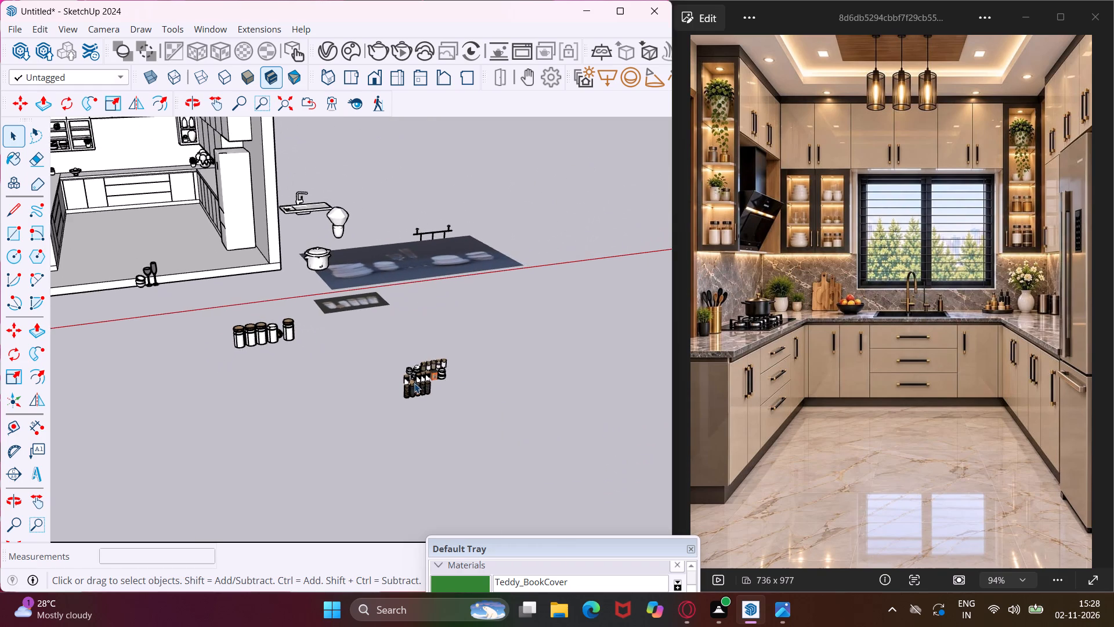
scroll(414, 383, "up", 8)
middle_click_drag(415, 384, 356, 391)
scroll(397, 386, "up", 1)
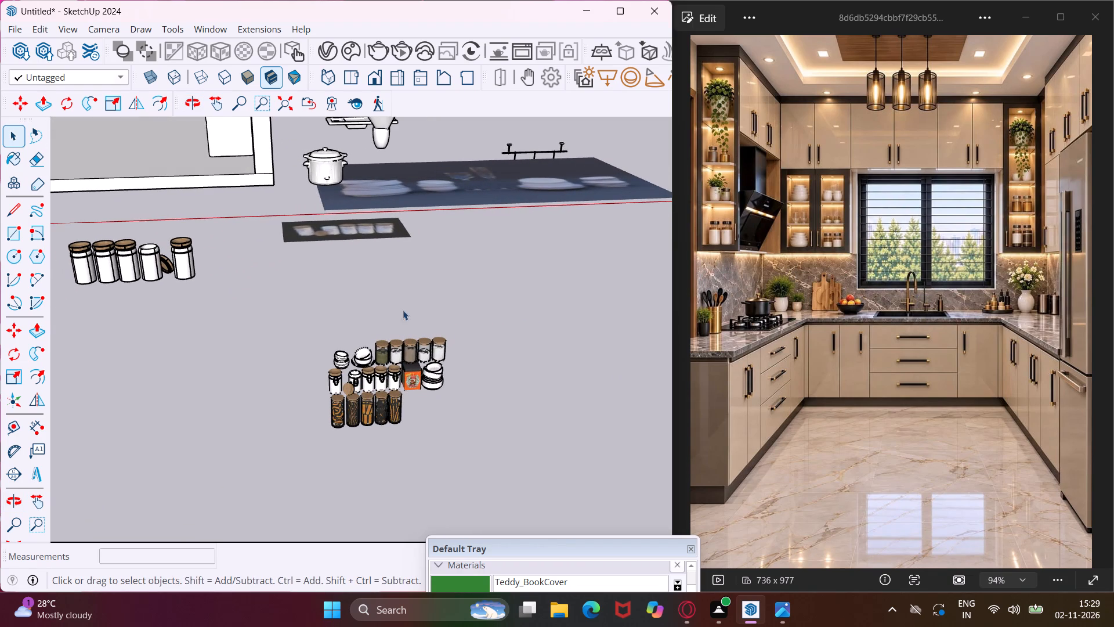
left_click(393, 230)
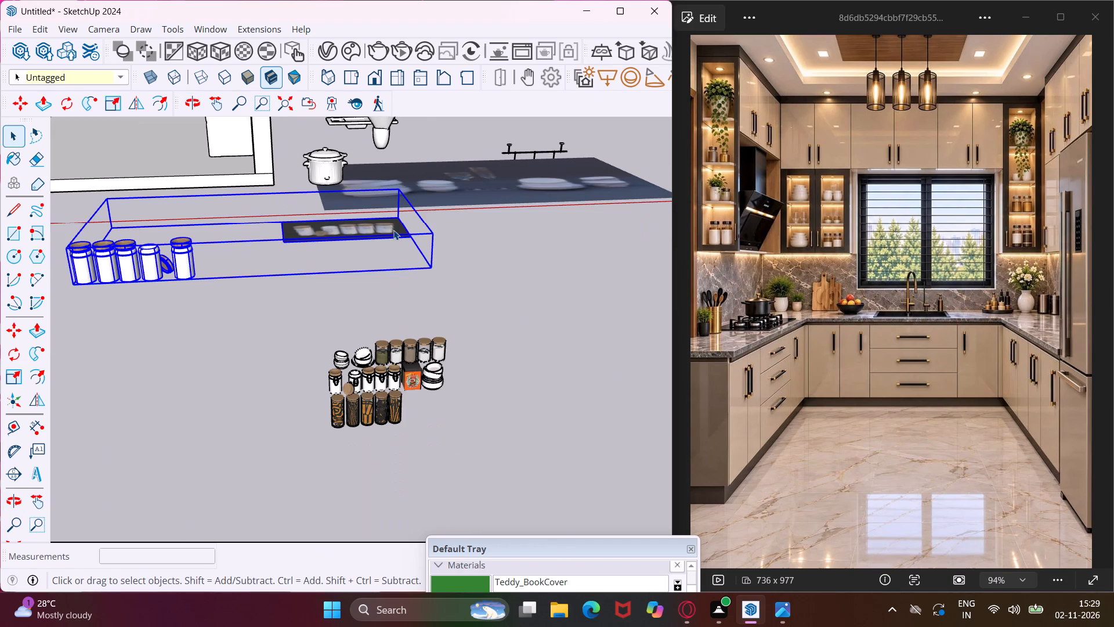
left_click(450, 206)
middle_click_drag(453, 201, 446, 223)
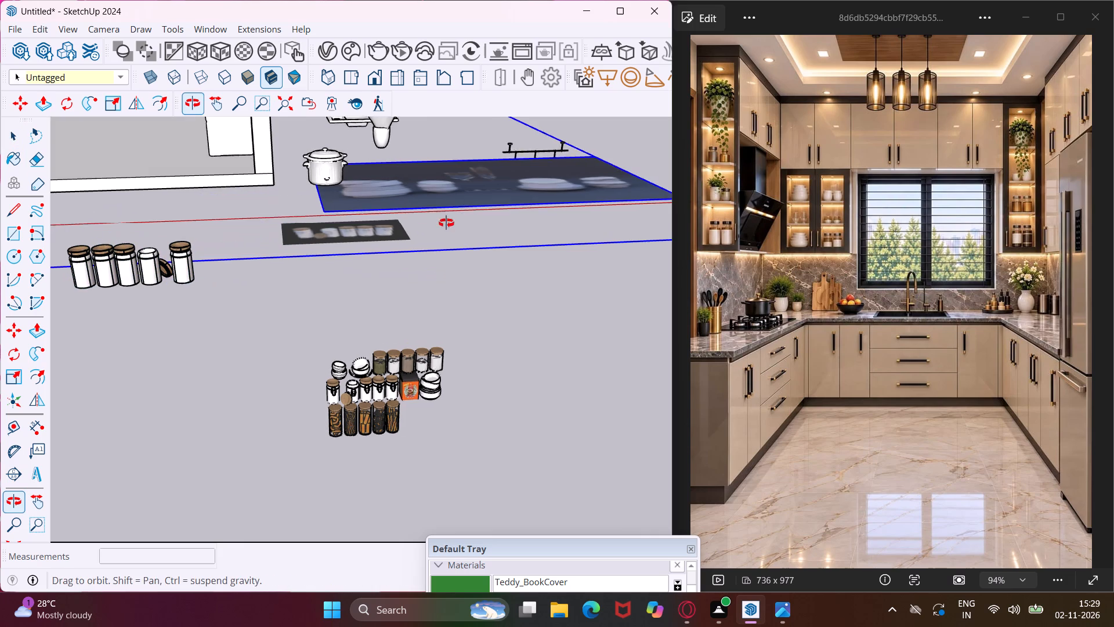
middle_click_drag(446, 223, 448, 332)
double_click(479, 271)
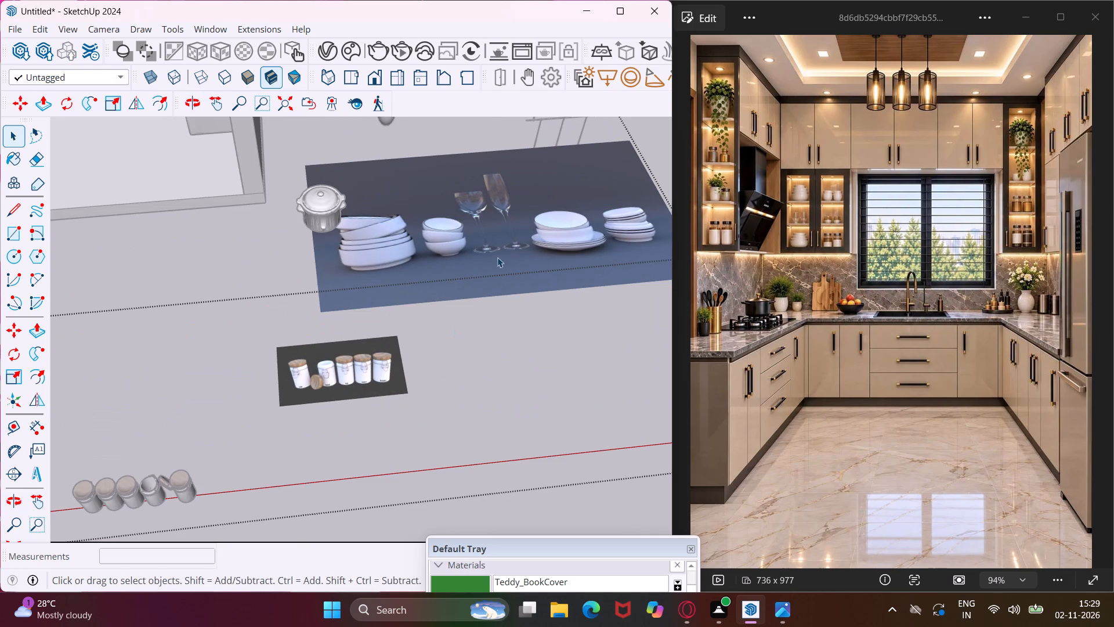
left_click(501, 254)
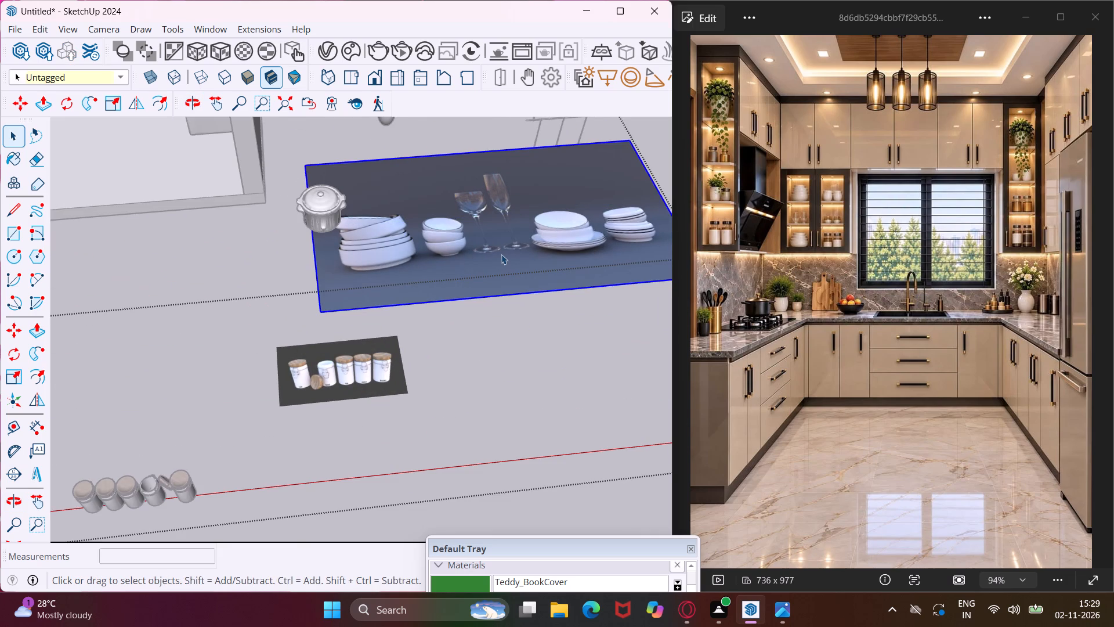
key("Delete")
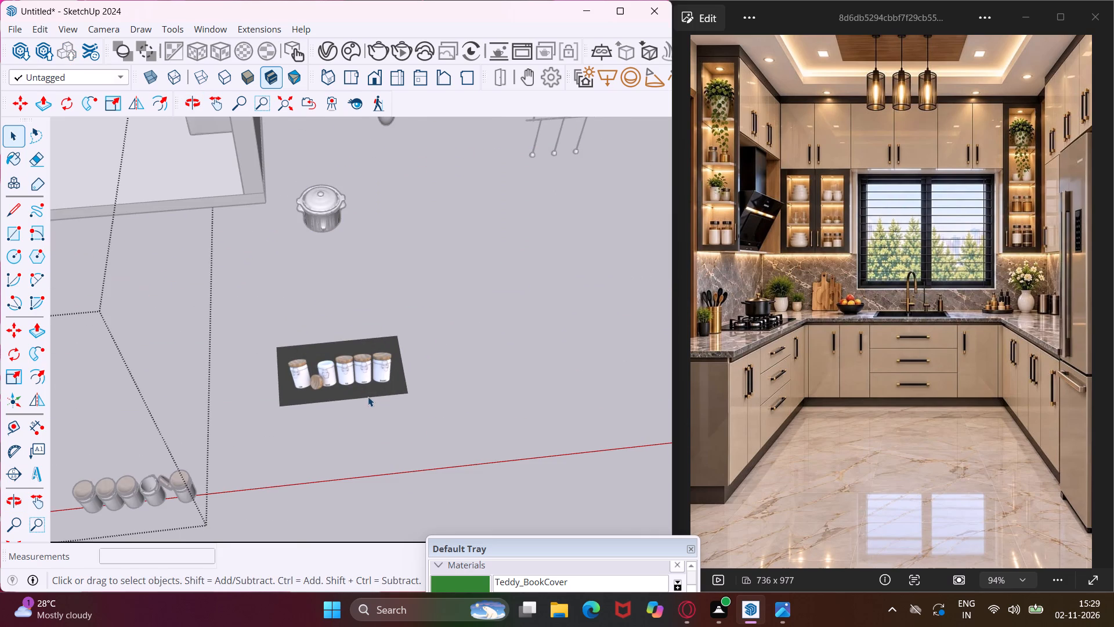
Delete the flat jar picture from inside the set of five white lidded jars.
left_click(364, 389)
double_click(364, 389)
left_click(364, 389)
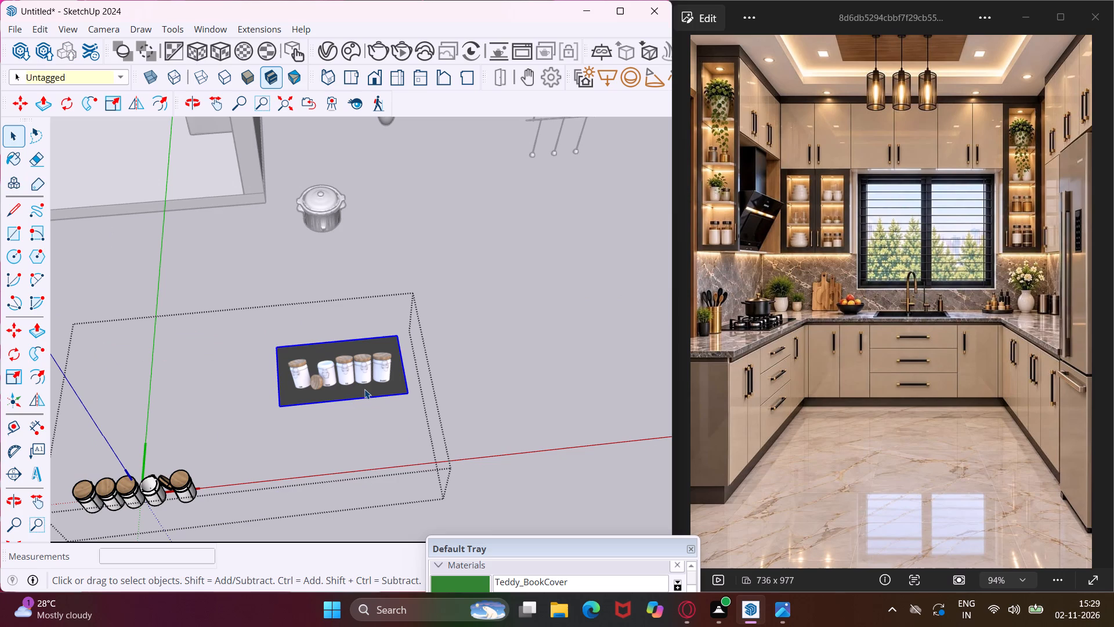
key("Delete")
Open the set of spice jars, pasta jars and bowls lying in front of the kitchen for editing.
scroll(361, 380, "down", 5)
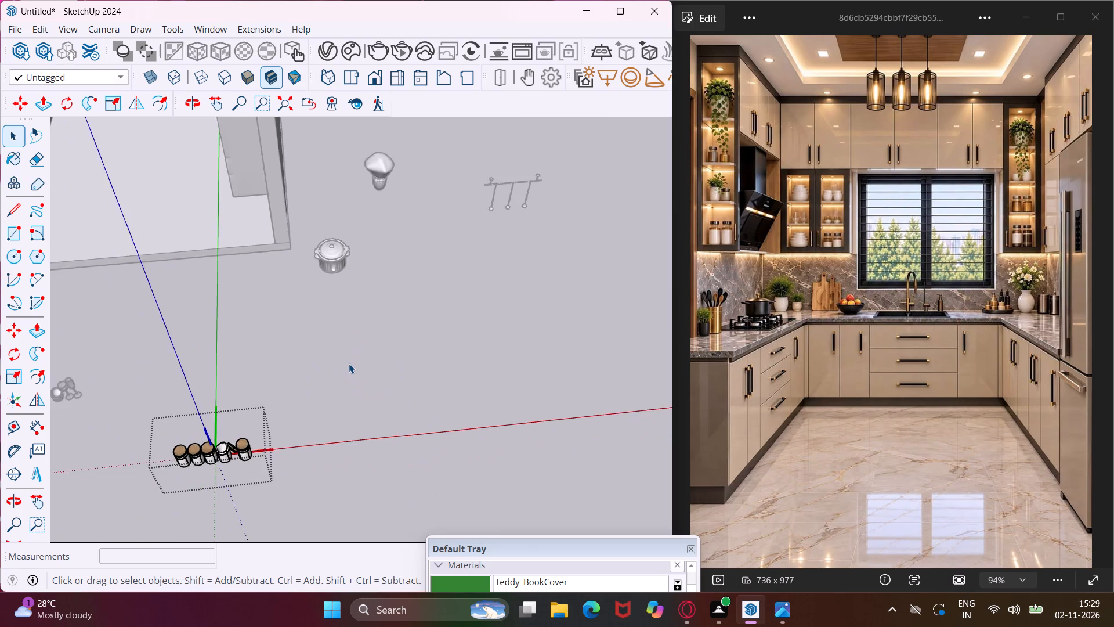
scroll(348, 355, "down", 10)
scroll(345, 520, "up", 4)
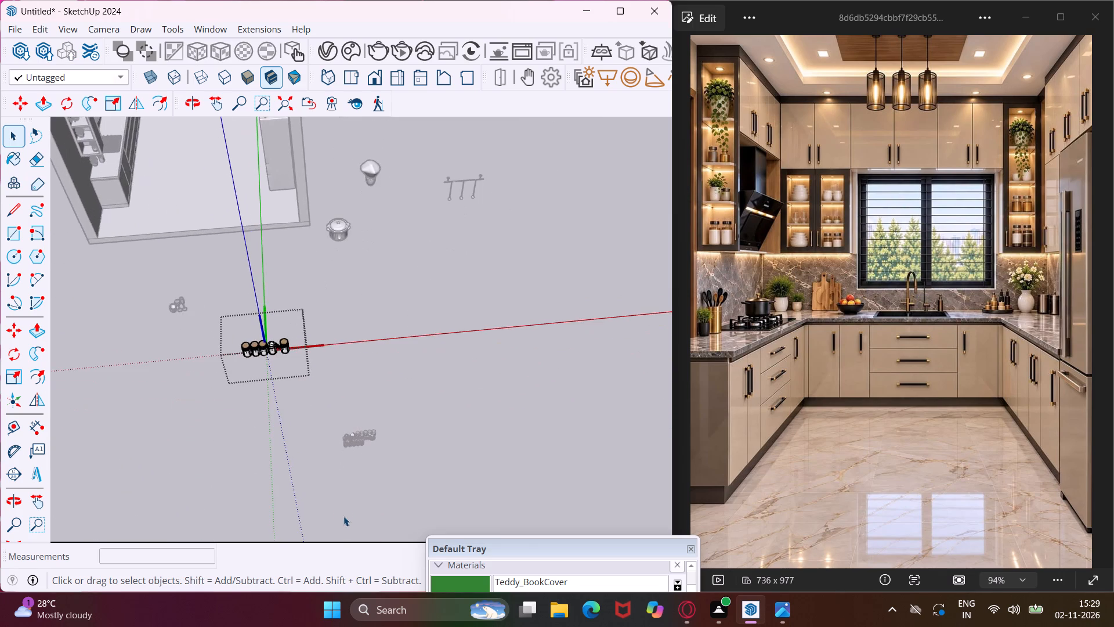
middle_click_drag(343, 516, 337, 430)
scroll(368, 363, "up", 5)
scroll(331, 394, "up", 8)
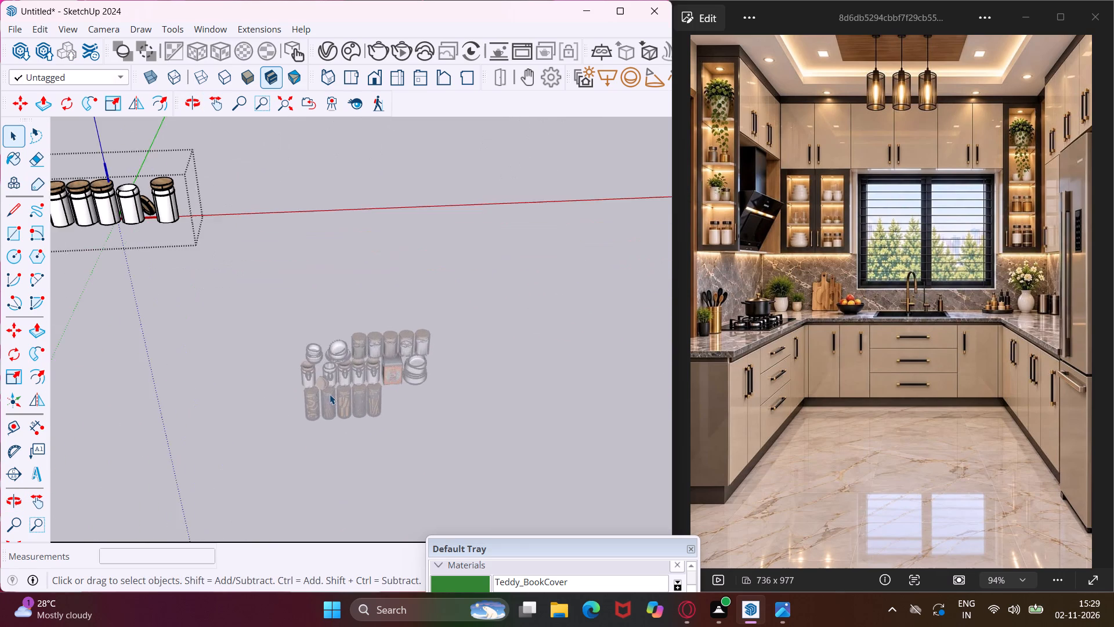
double_click(330, 394)
middle_click_drag(370, 407, 286, 409)
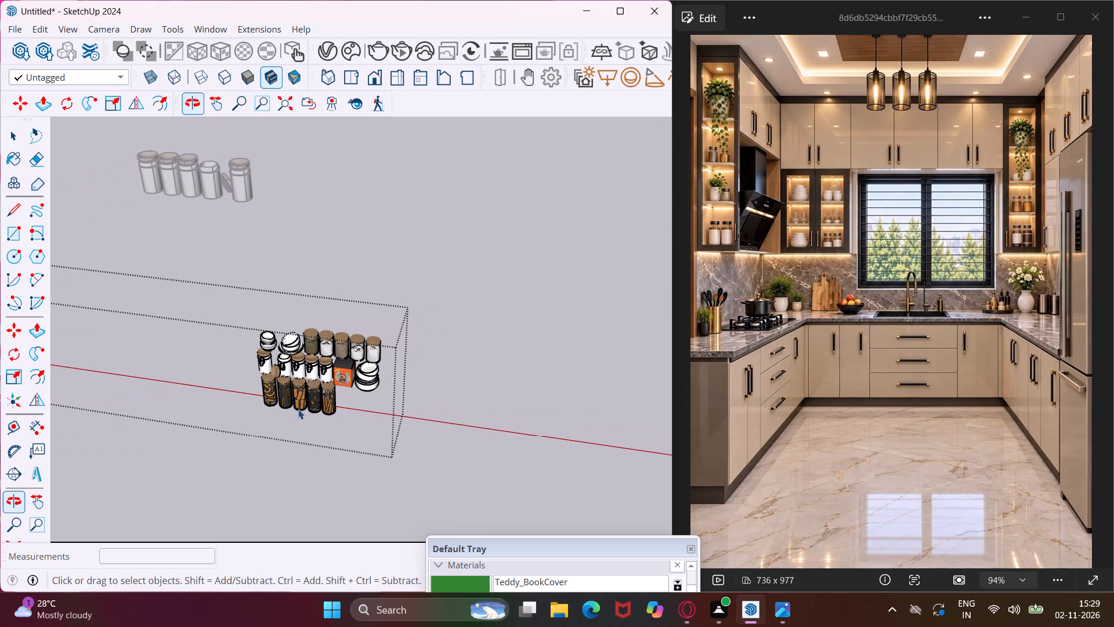
scroll(304, 408, "up", 8)
middle_click_drag(324, 385, 371, 280)
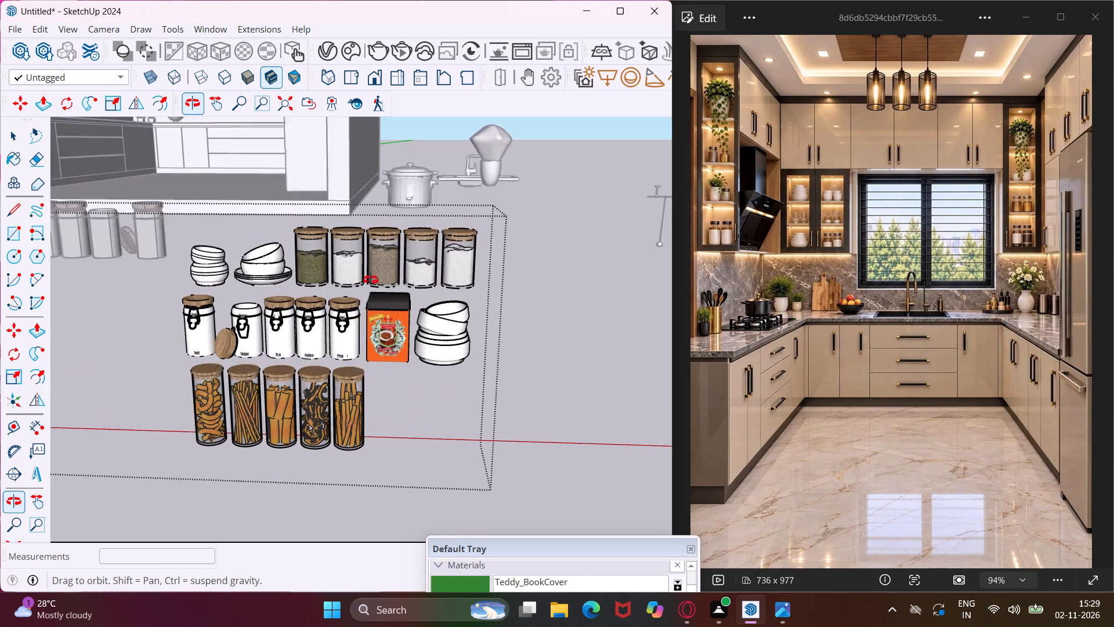
middle_click_drag(371, 280, 384, 257)
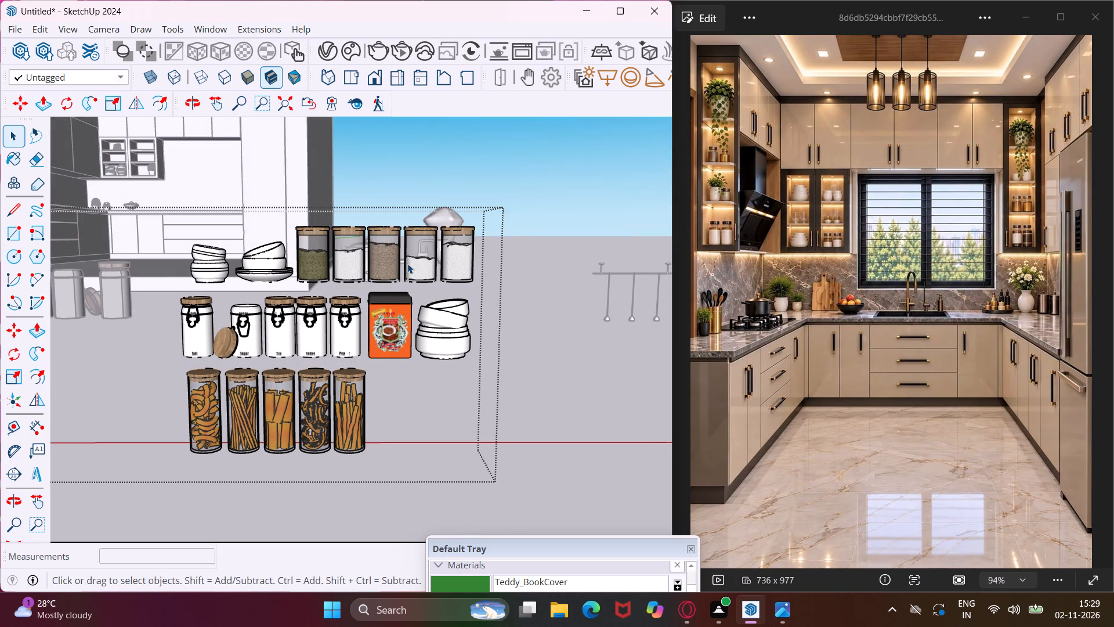
middle_click_drag(407, 264, 403, 279)
scroll(419, 275, "up", 7)
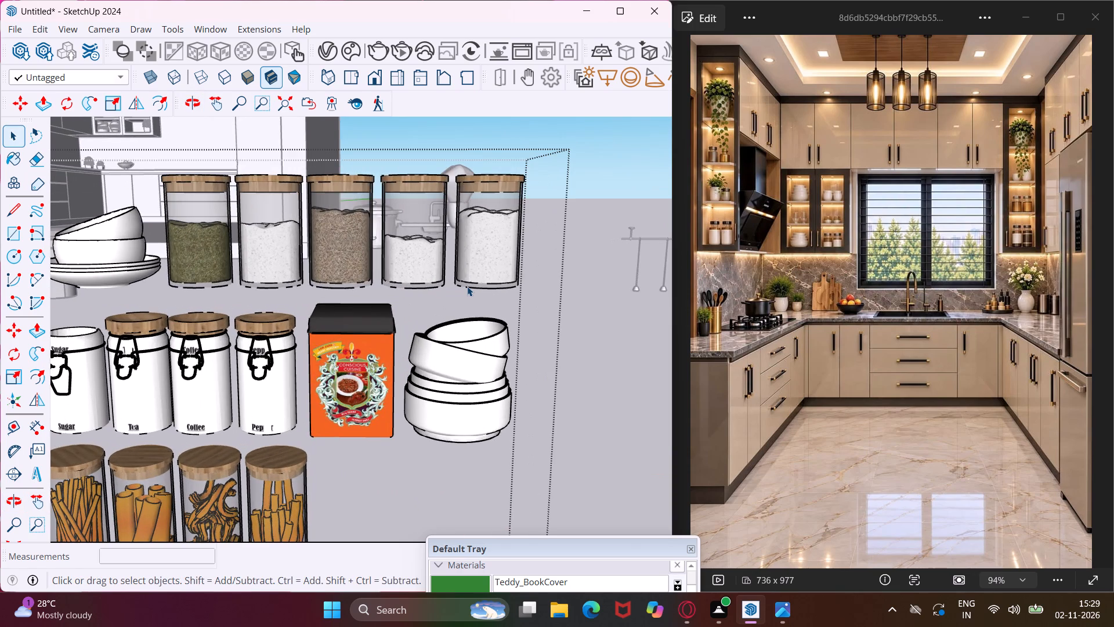
Move the two end glass jars of white powder about 12' 4" onto the open ground nearer the kitchen, and leave the set.
scroll(467, 286, "down", 2)
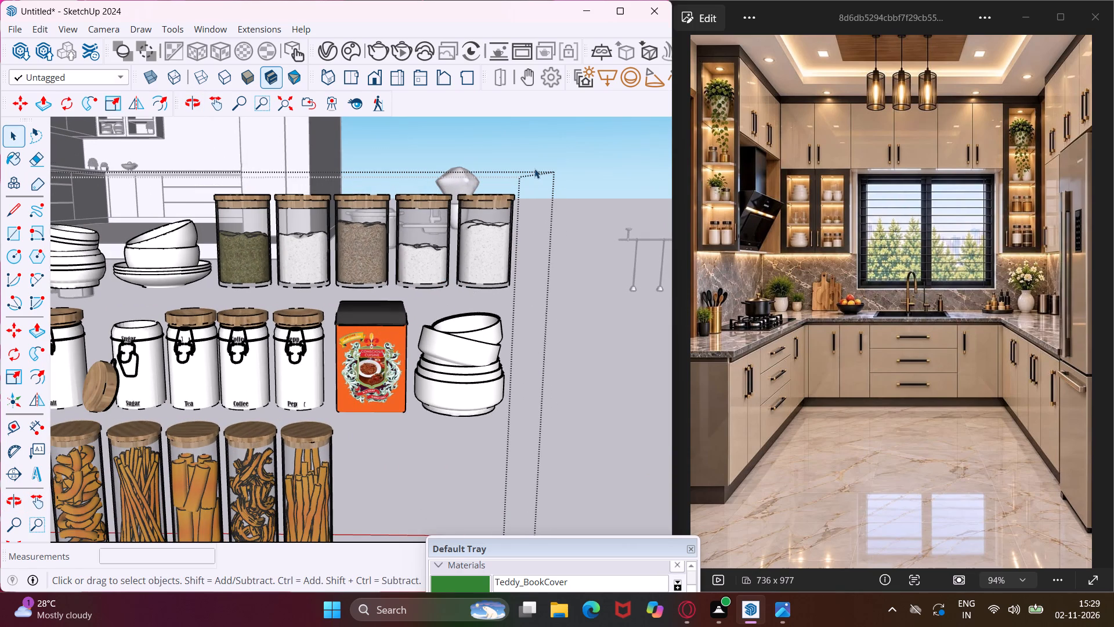
left_click_drag(547, 159, 399, 290)
left_click_drag(399, 290, 392, 292)
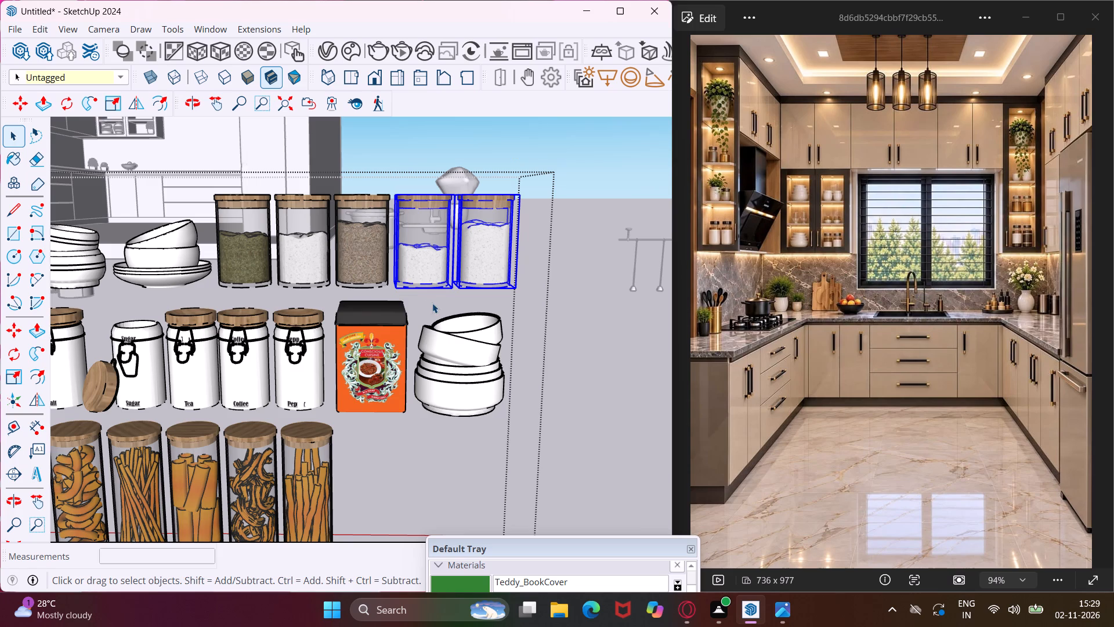
key("m")
scroll(417, 300, "up", 3)
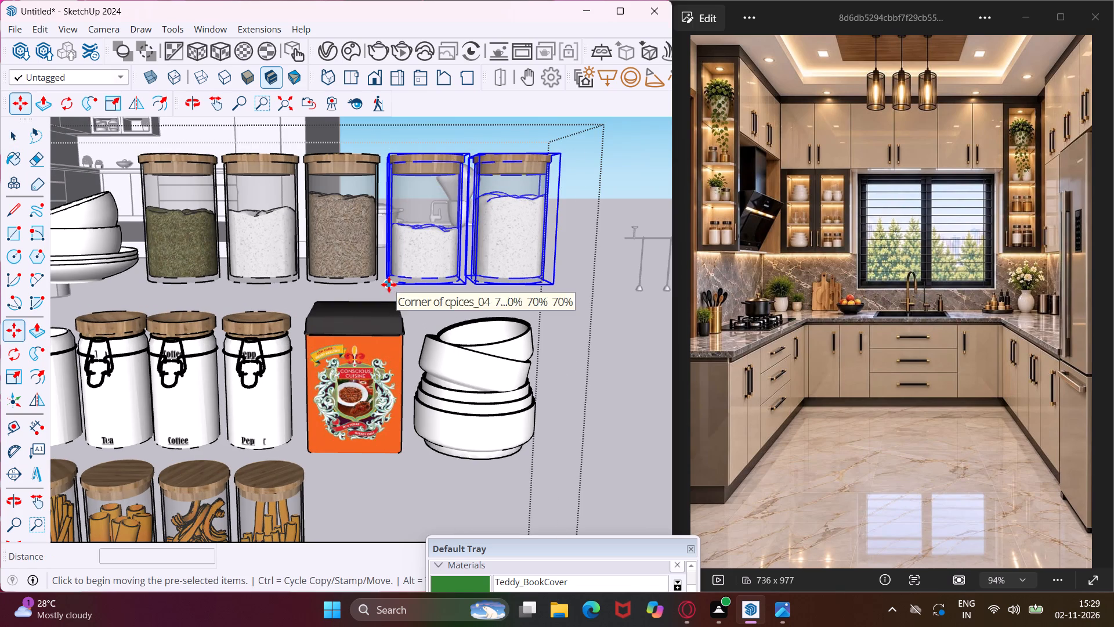
left_click(389, 284)
middle_click_drag(415, 232, 443, 301)
scroll(464, 240, "down", 8)
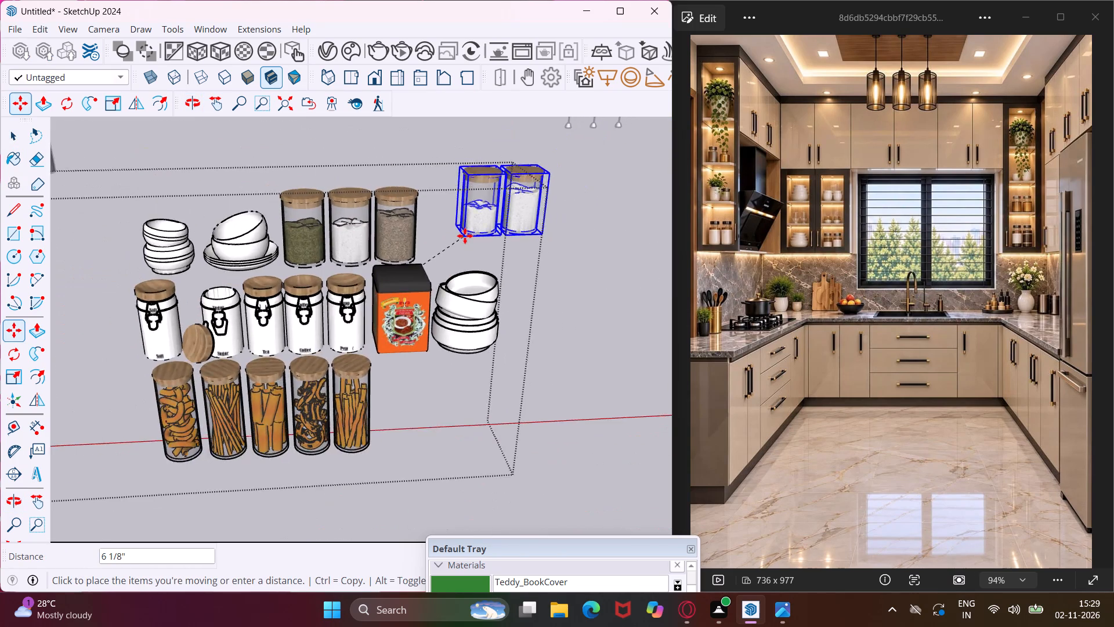
scroll(465, 236, "down", 13)
scroll(458, 235, "down", 10)
scroll(457, 235, "up", 1)
scroll(457, 235, "down", 11)
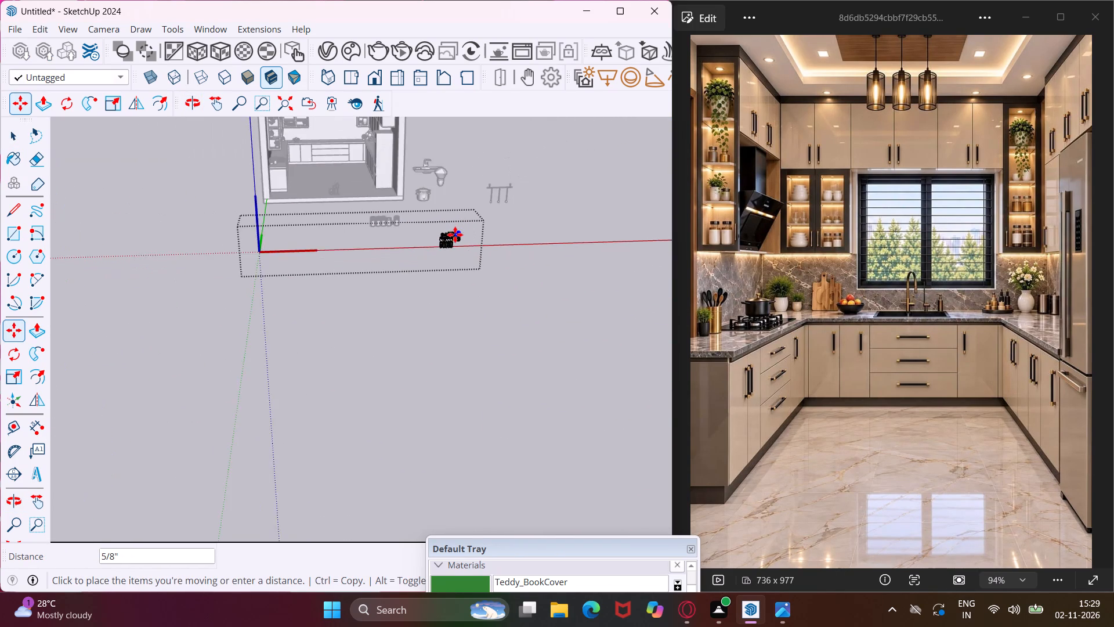
scroll(455, 235, "down", 3)
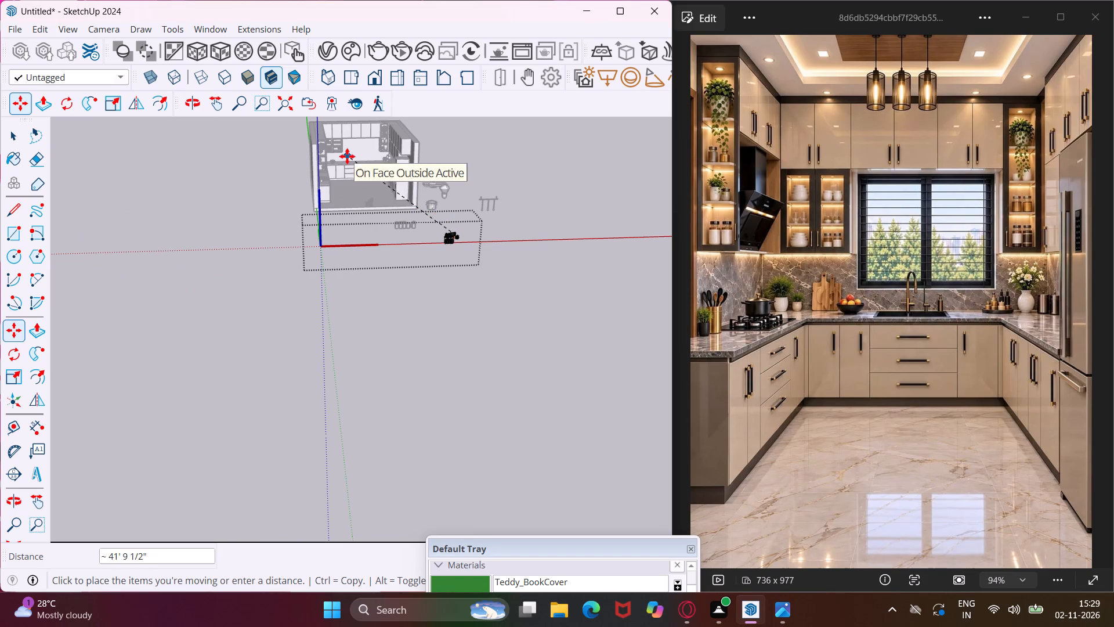
scroll(341, 152, "up", 17)
scroll(341, 152, "up", 5)
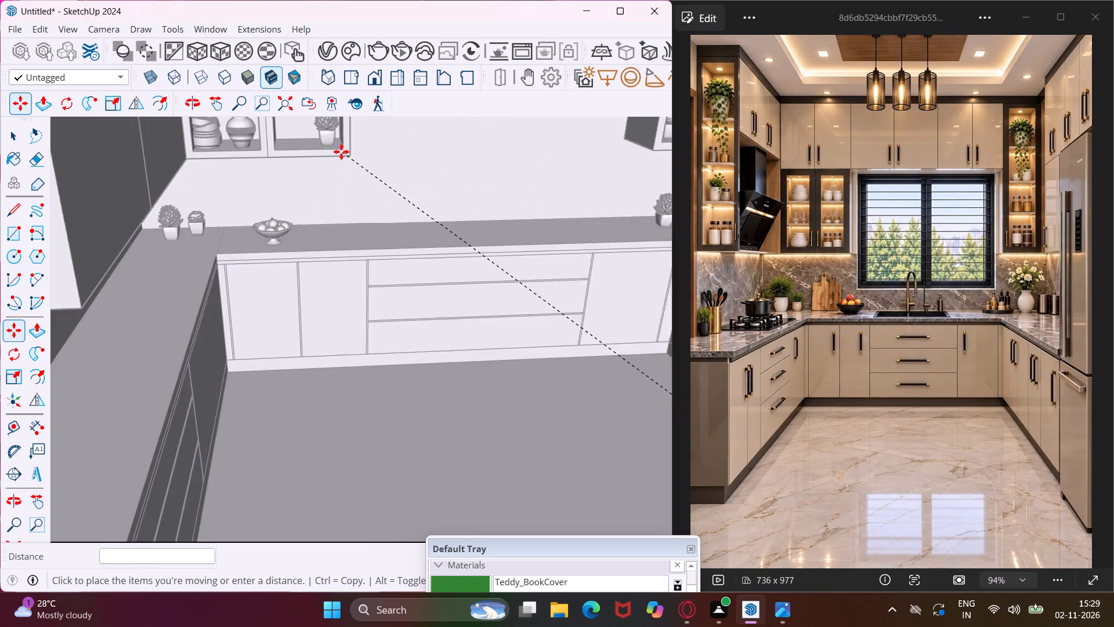
scroll(313, 167, "down", 15)
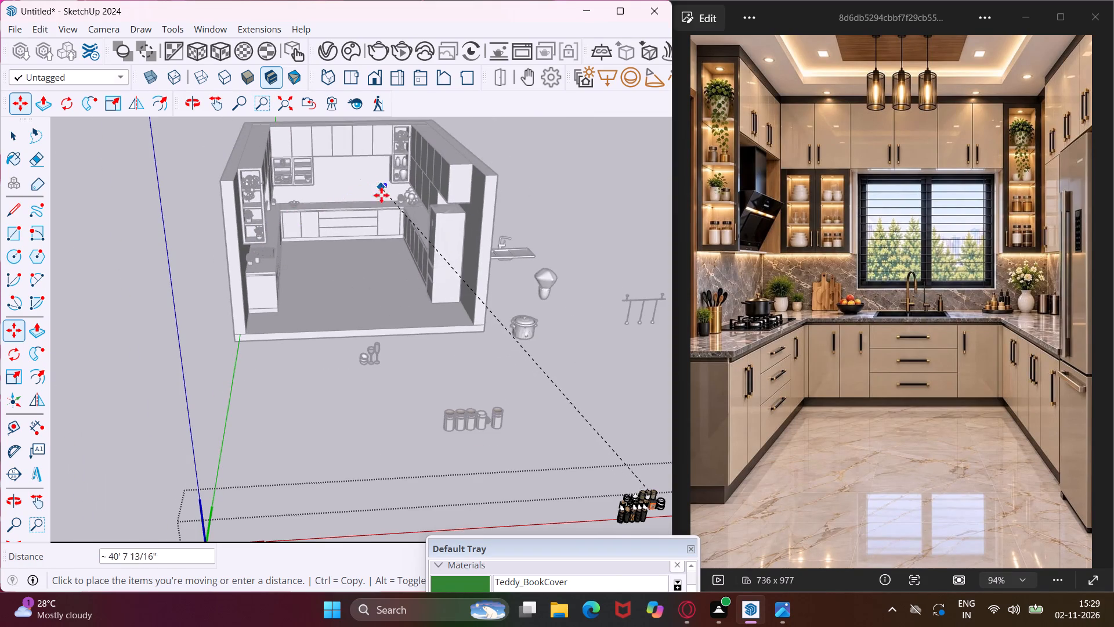
scroll(380, 221, "up", 8)
scroll(389, 336, "down", 11)
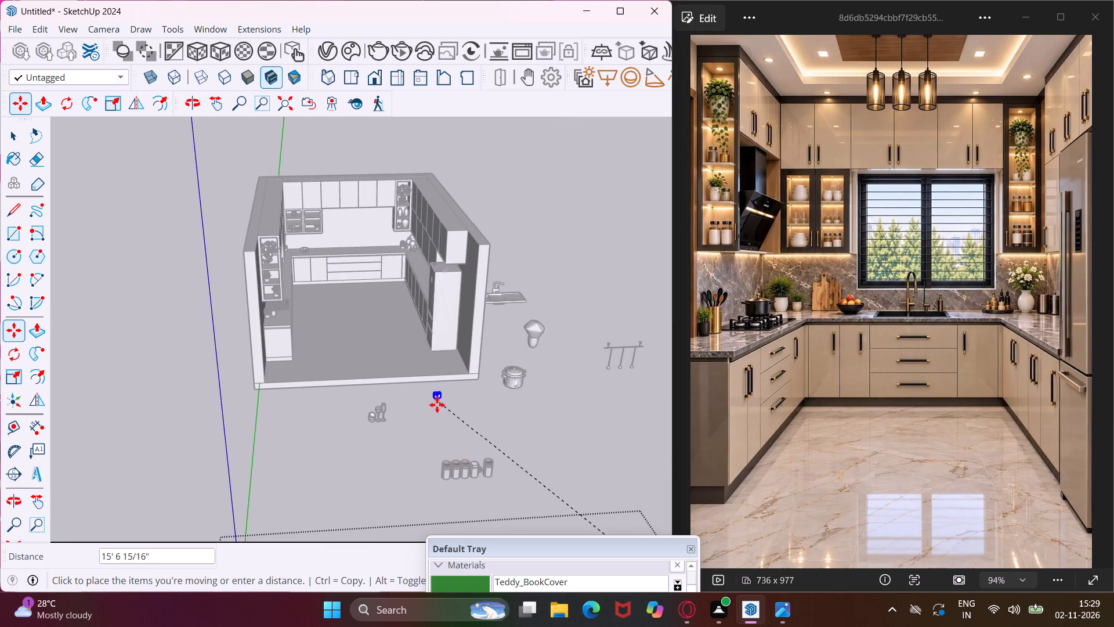
left_click(446, 430)
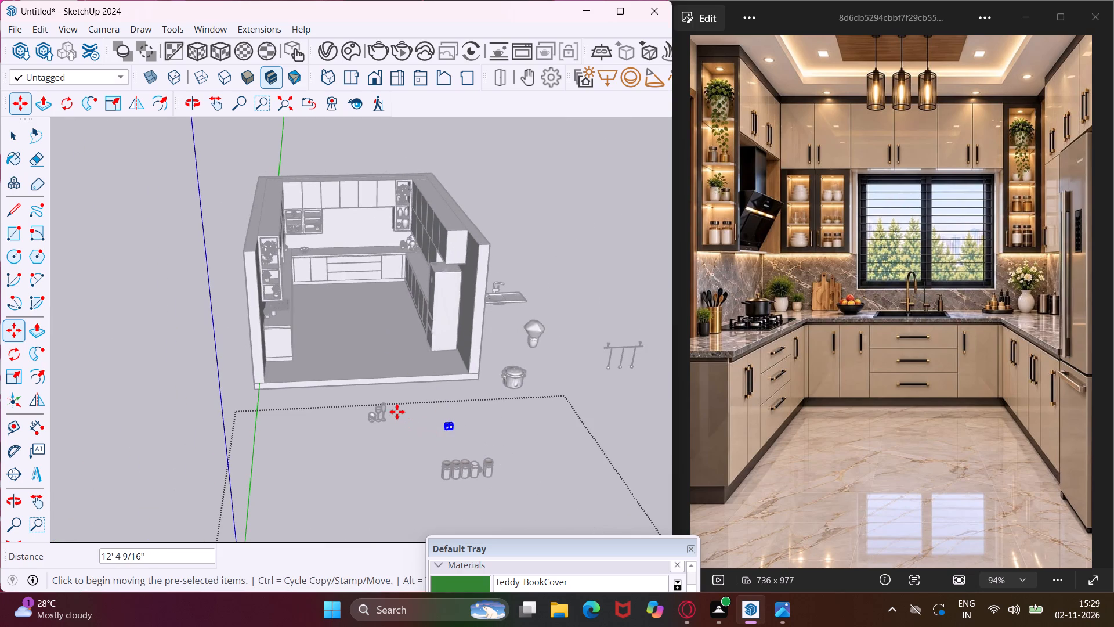
key("Escape")
key("space")
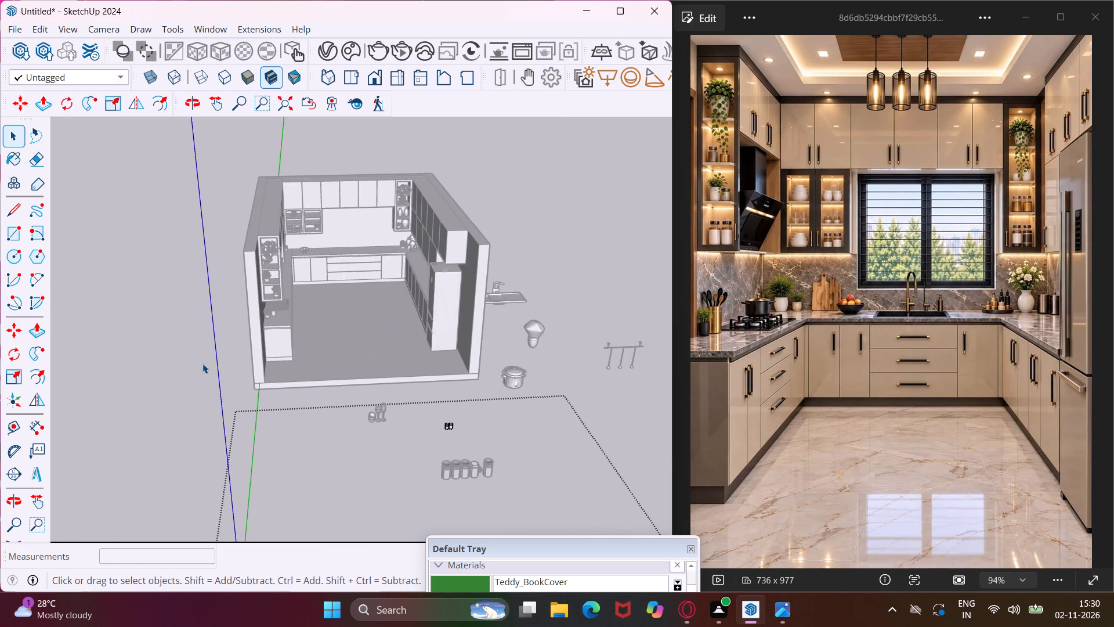
double_click(195, 361)
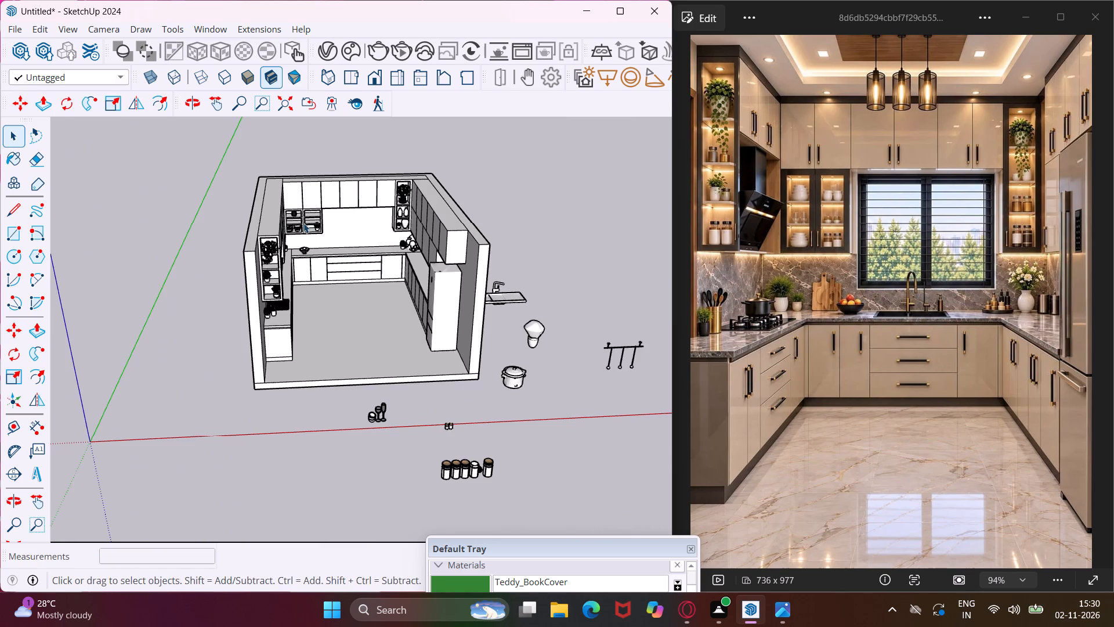
Move the round vase from the open wall cabinet's bottom shelf about 25' 9" out to the ground near the cooking pot.
scroll(303, 223, "up", 18)
middle_click_drag(274, 261, 263, 225)
scroll(274, 243, "up", 1)
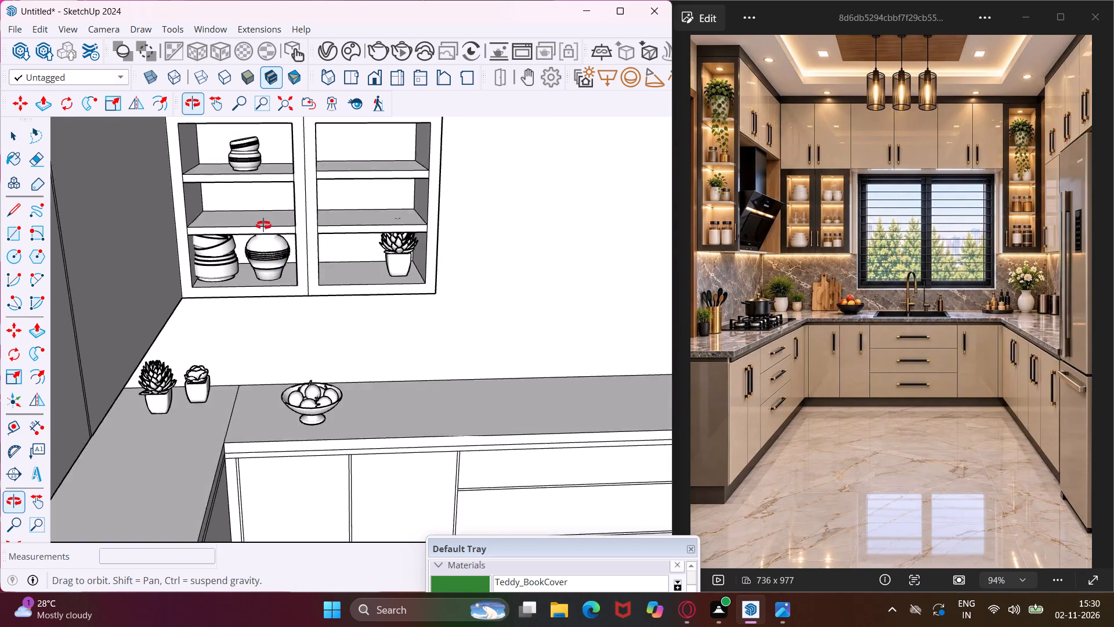
middle_click_drag(263, 225, 255, 181)
scroll(233, 233, "up", 4)
left_click(274, 269)
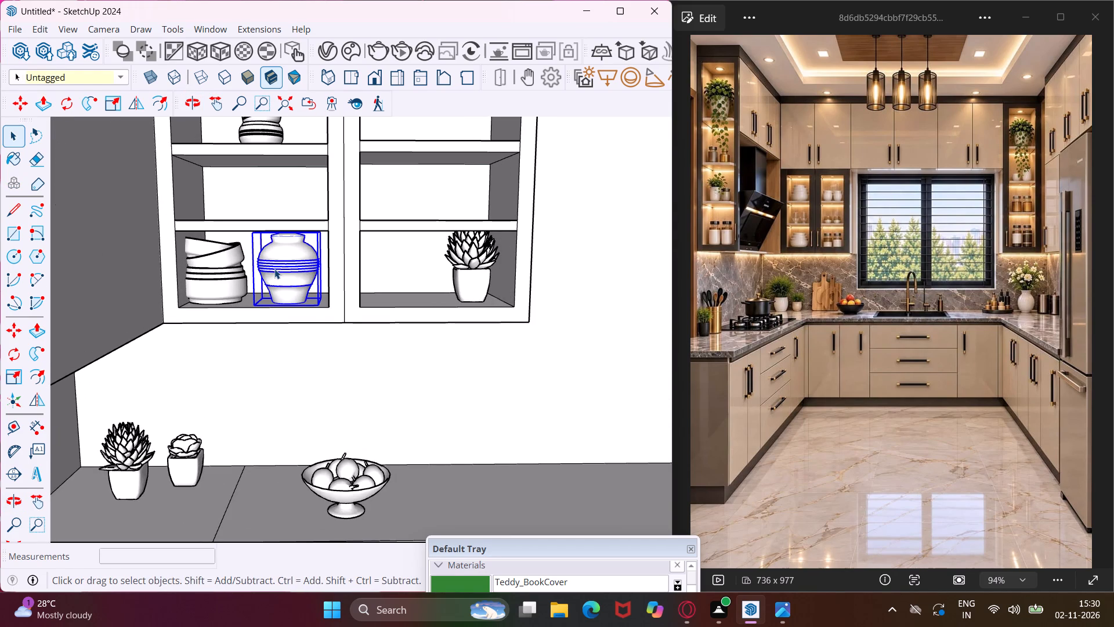
key("m")
left_click(288, 301)
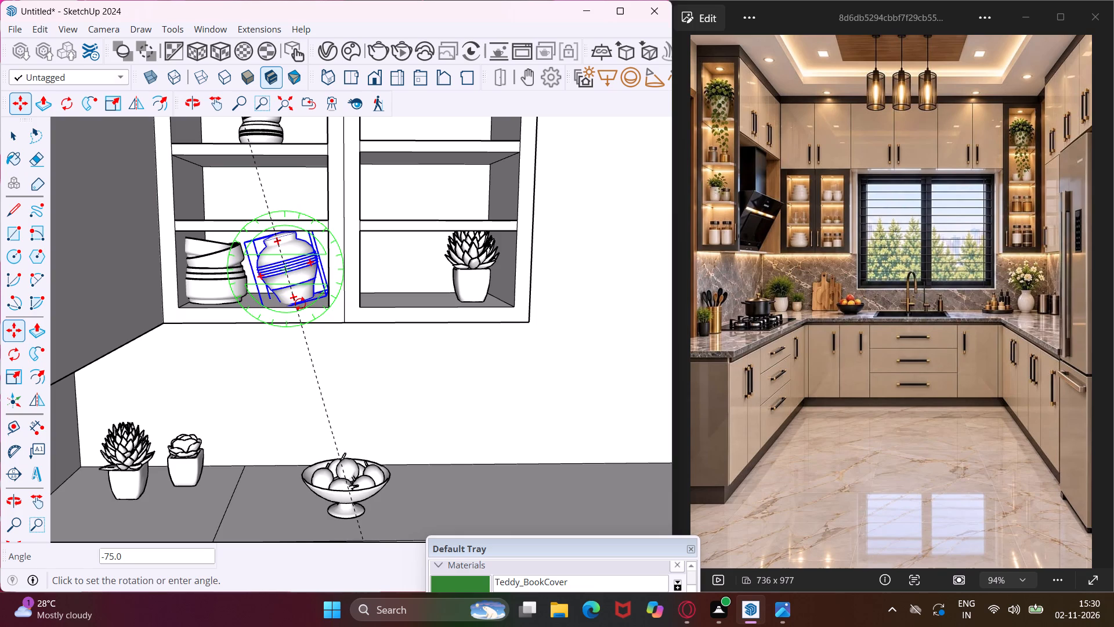
key("Escape")
left_click(330, 316)
scroll(335, 336, "down", 7)
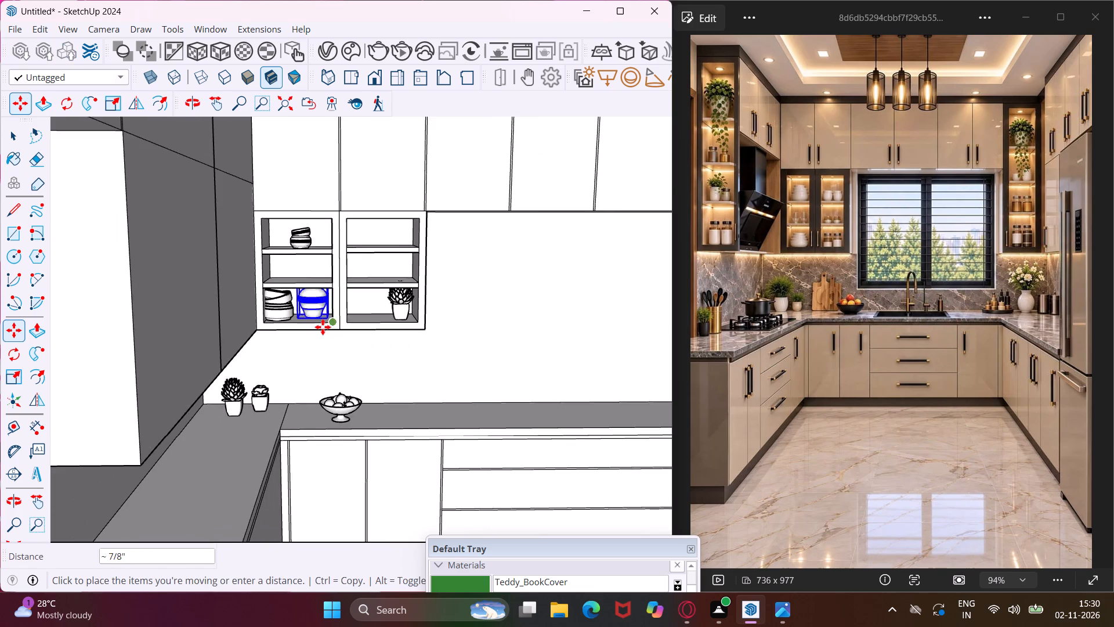
scroll(323, 327, "down", 18)
scroll(532, 466, "up", 2)
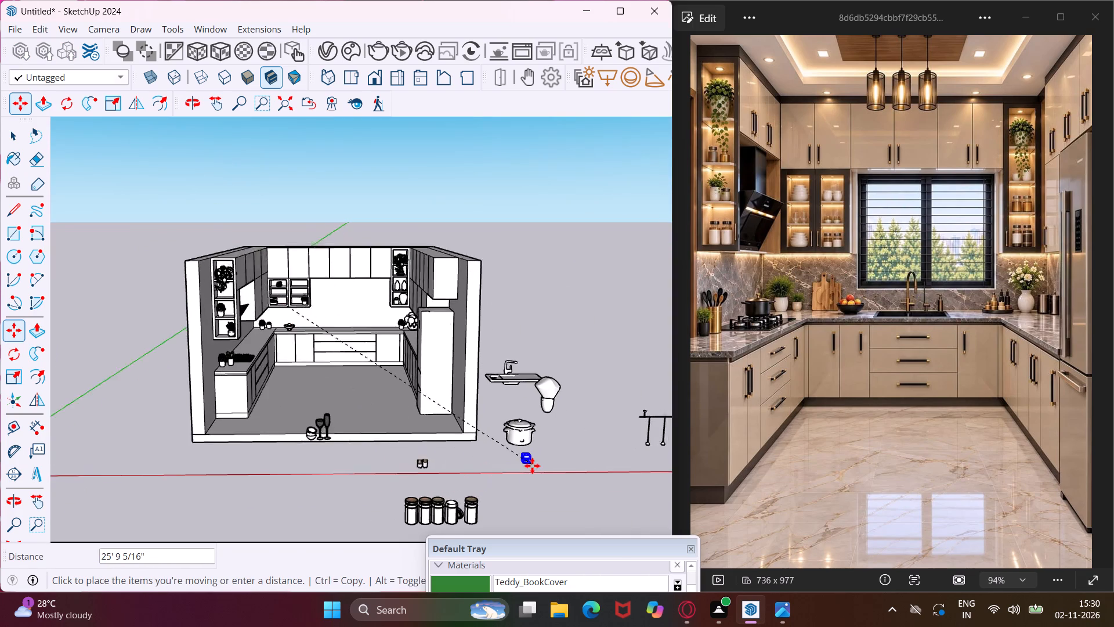
scroll(532, 466, "up", 5)
left_click(532, 466)
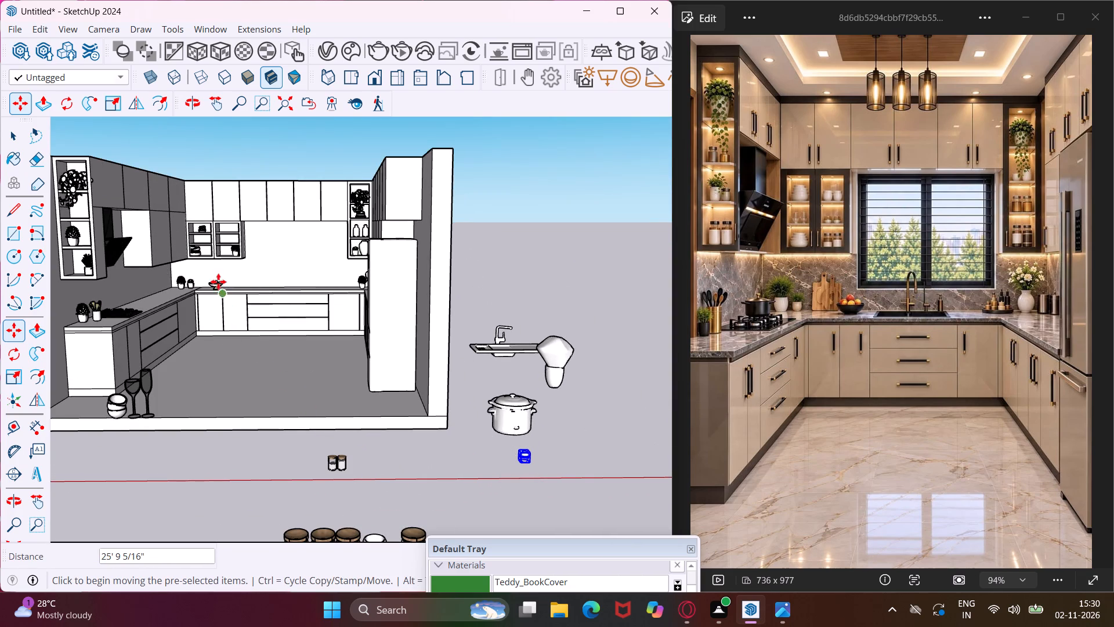
key("Escape")
key("space")
Inside the dish set, move the large bowl stack sideways to the middle of the wall cabinet's lower-left compartment.
scroll(208, 232, "up", 5)
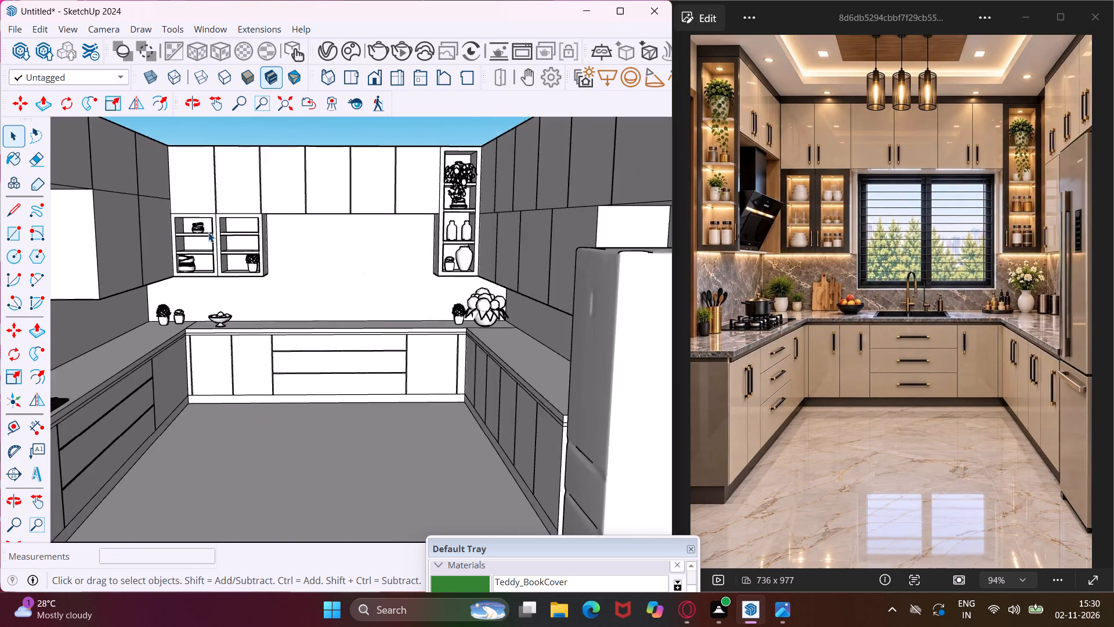
scroll(207, 232, "up", 6)
scroll(170, 288, "up", 5)
left_click(171, 308)
middle_click_drag(176, 309, 187, 354)
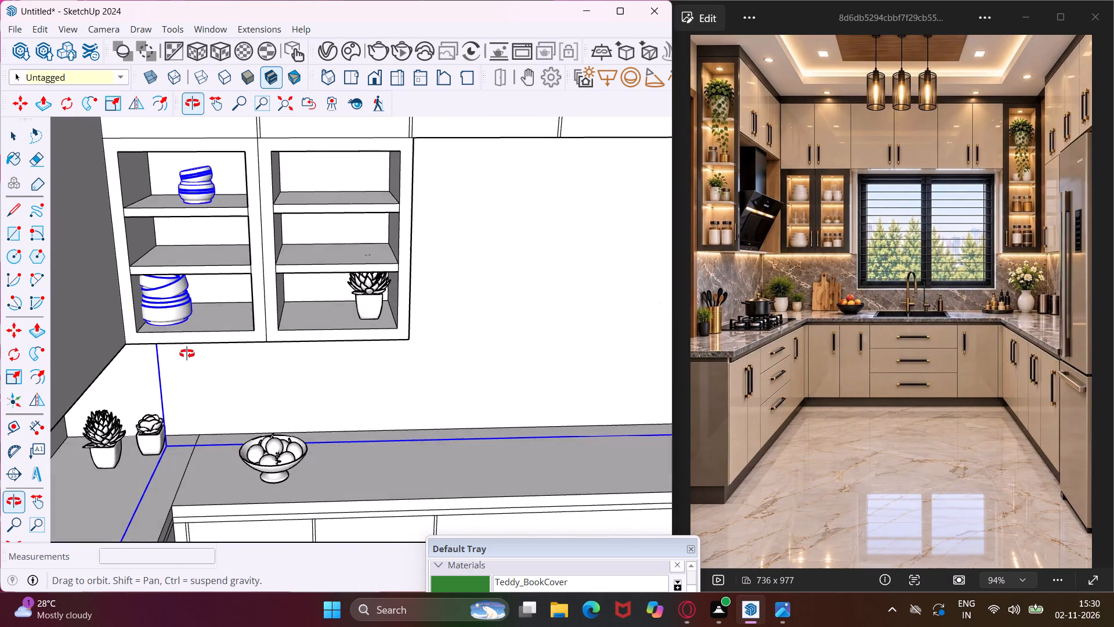
middle_click_drag(187, 354, 189, 361)
scroll(175, 335, "up", 5)
double_click(170, 311)
left_click(168, 307)
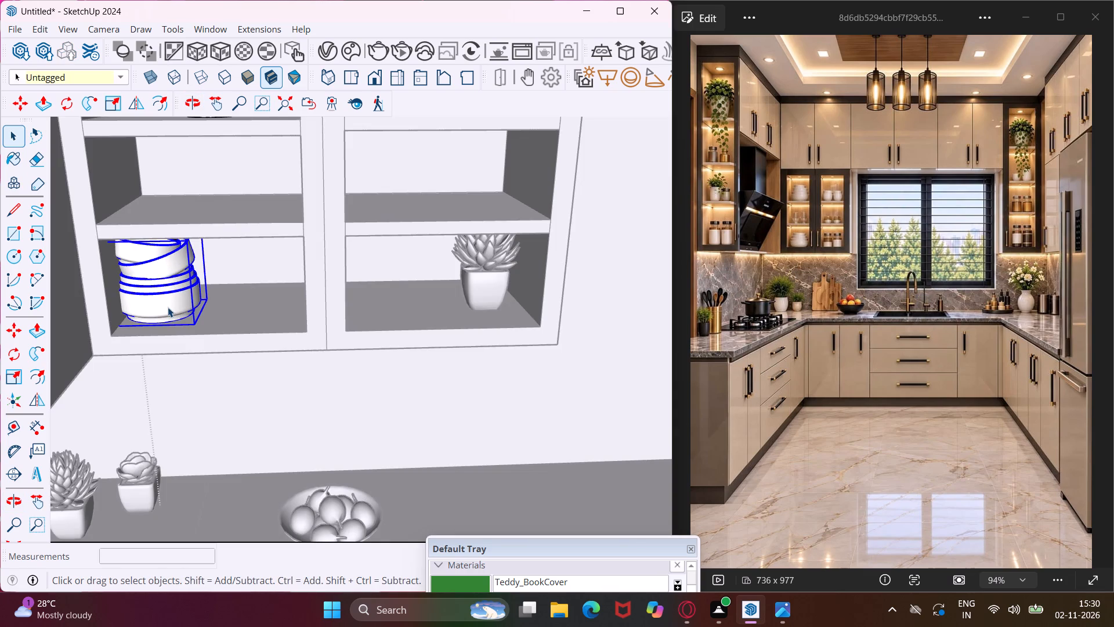
key("m")
left_click(214, 325)
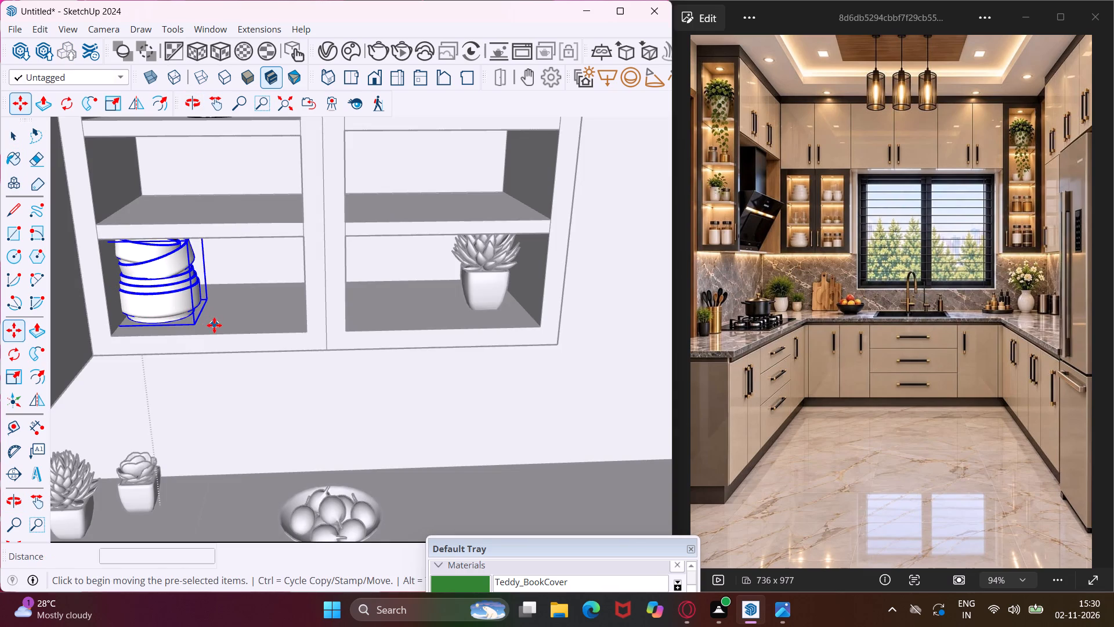
left_click(288, 323)
scroll(232, 328, "down", 6)
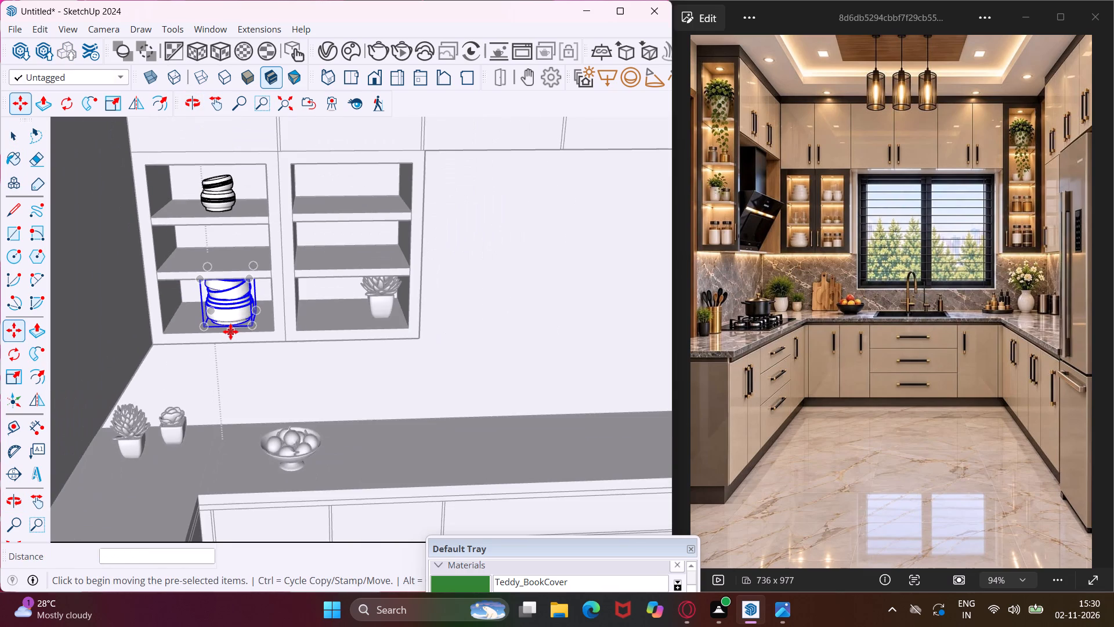
key("Escape")
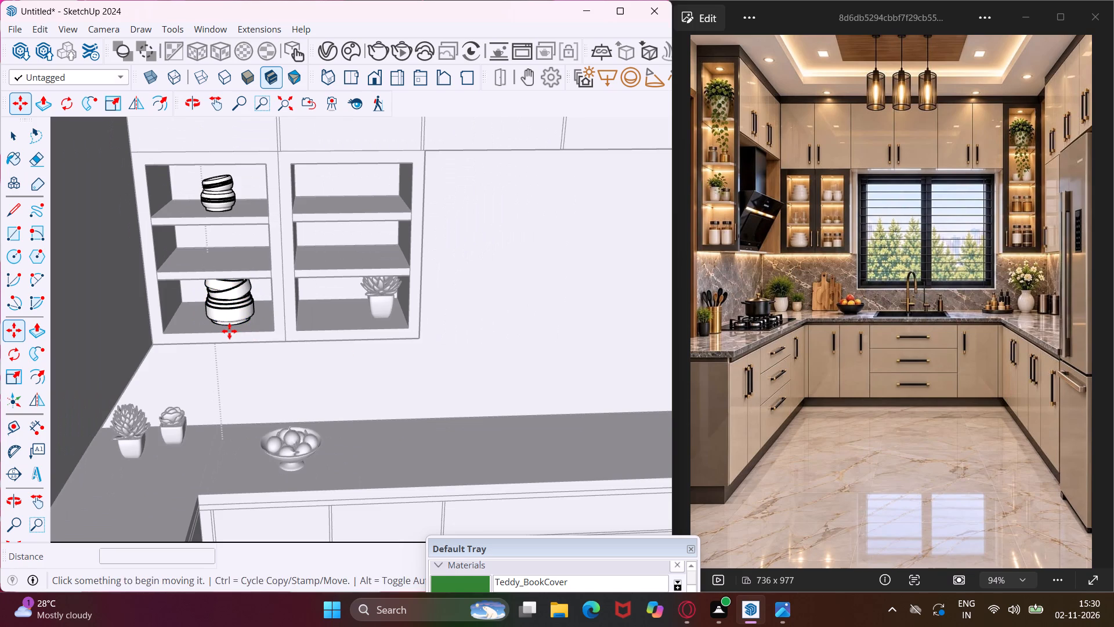
key("space")
Scale up the bowl stack in the wall cabinet's upper-left compartment uniformly by about 1.31, and fine-tune its size.
scroll(214, 197, "up", 11)
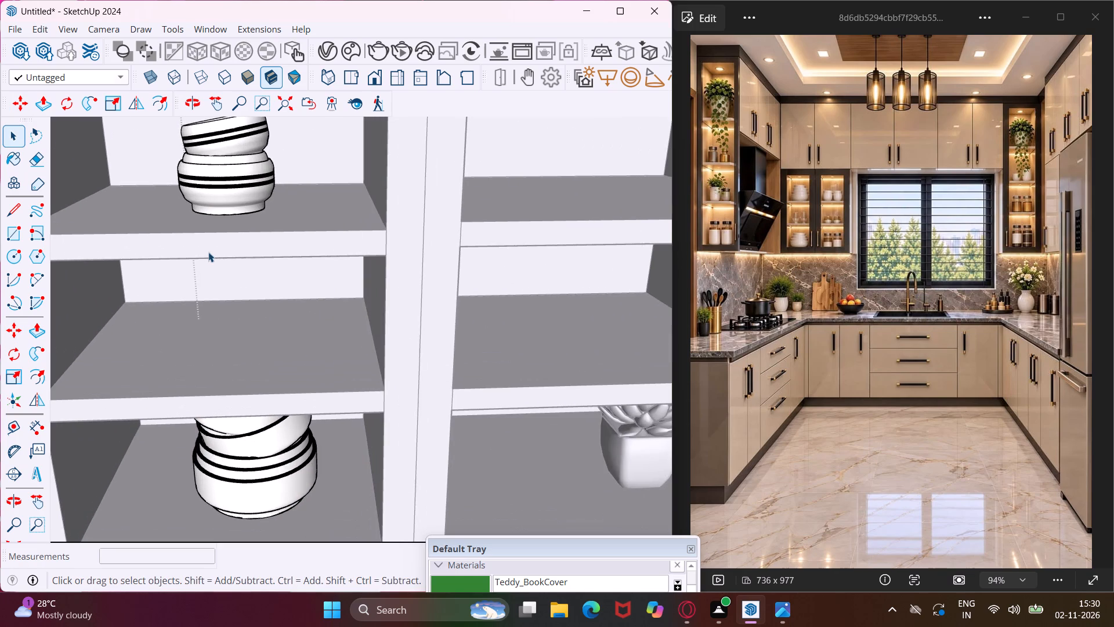
scroll(200, 199, "down", 5)
left_click(207, 167)
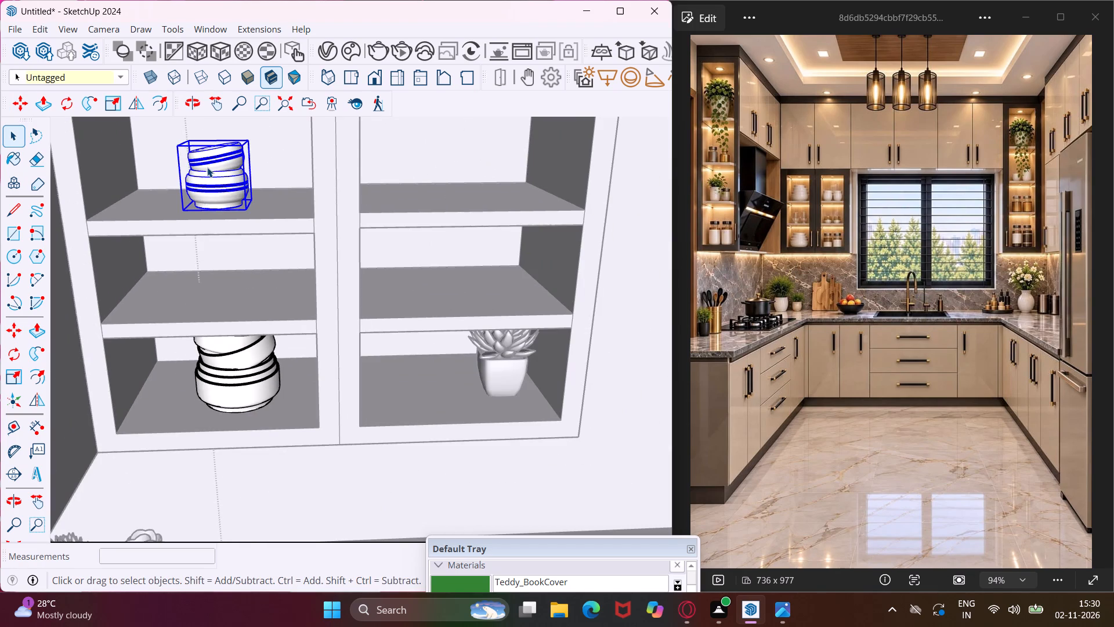
left_click(21, 376)
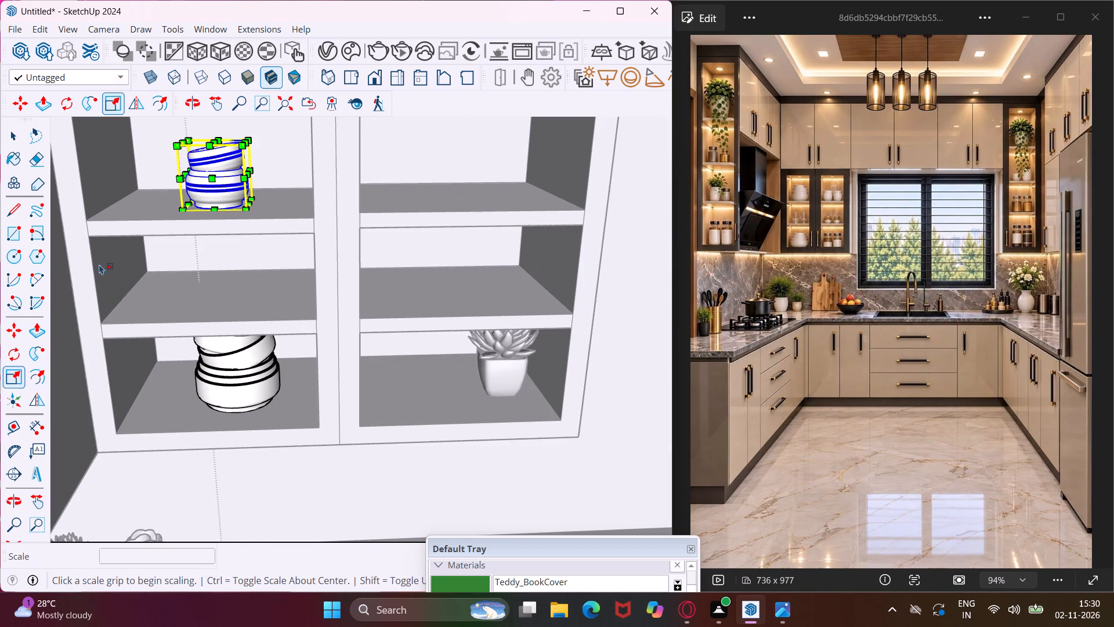
left_click(182, 150)
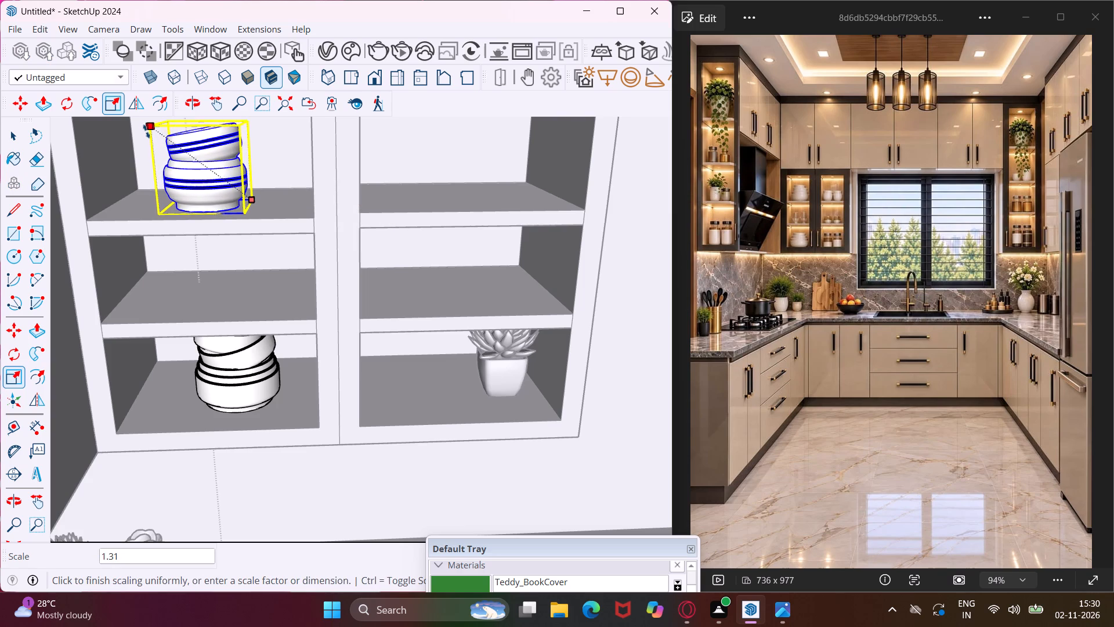
left_click(143, 129)
scroll(149, 175, "down", 6)
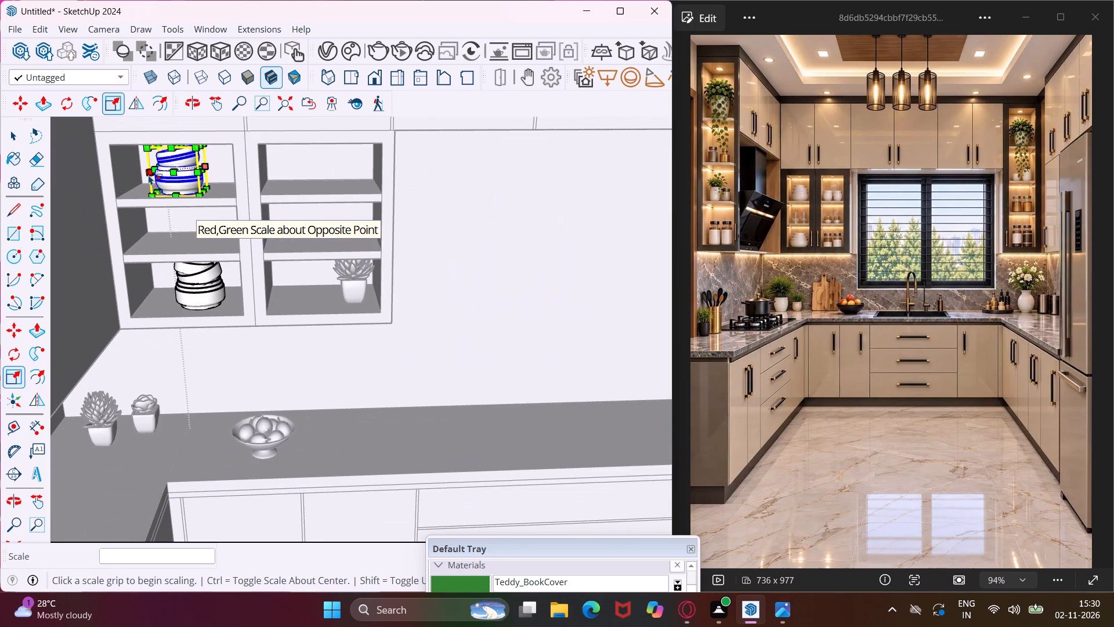
scroll(167, 142, "up", 5)
middle_click_drag(168, 142, 171, 93)
scroll(171, 129, "up", 4)
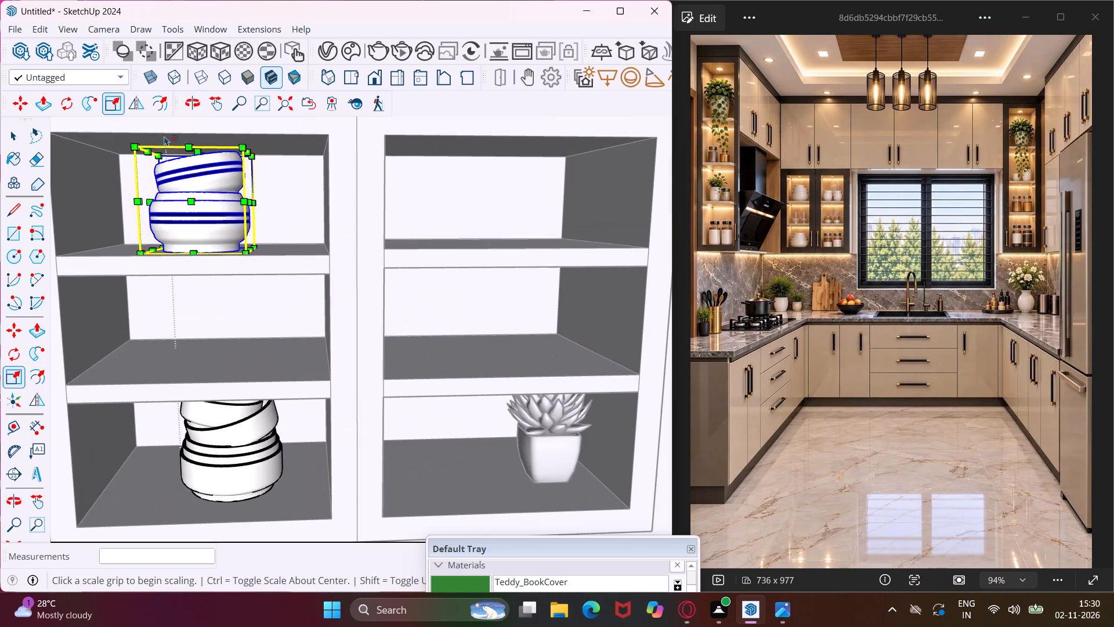
left_click(138, 147)
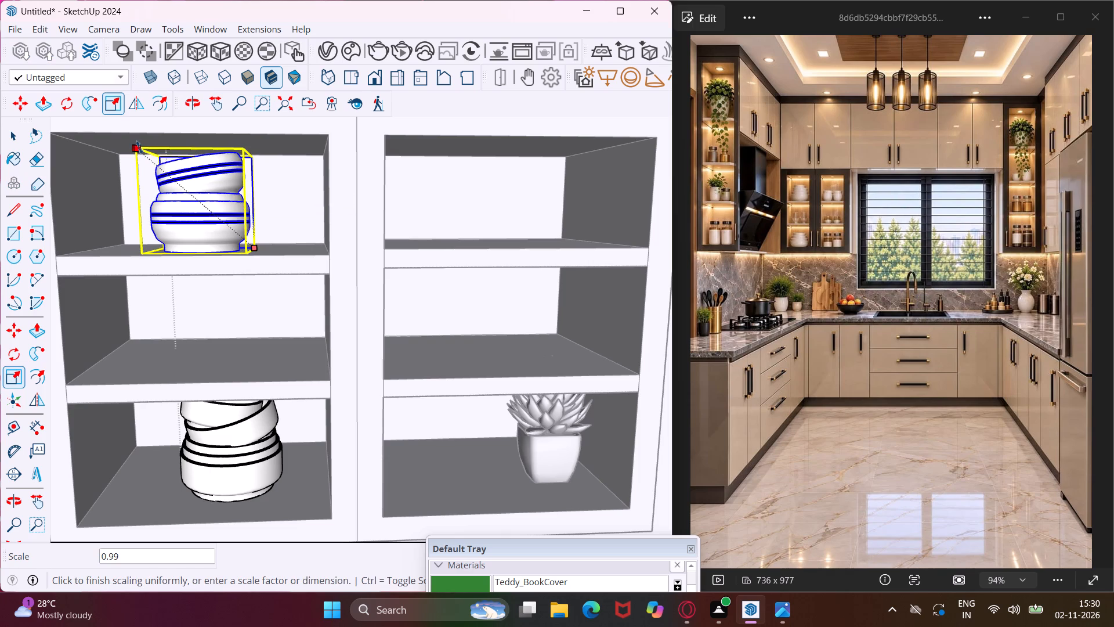
left_click(142, 150)
scroll(131, 186, "down", 5)
middle_click_drag(142, 212, 149, 175)
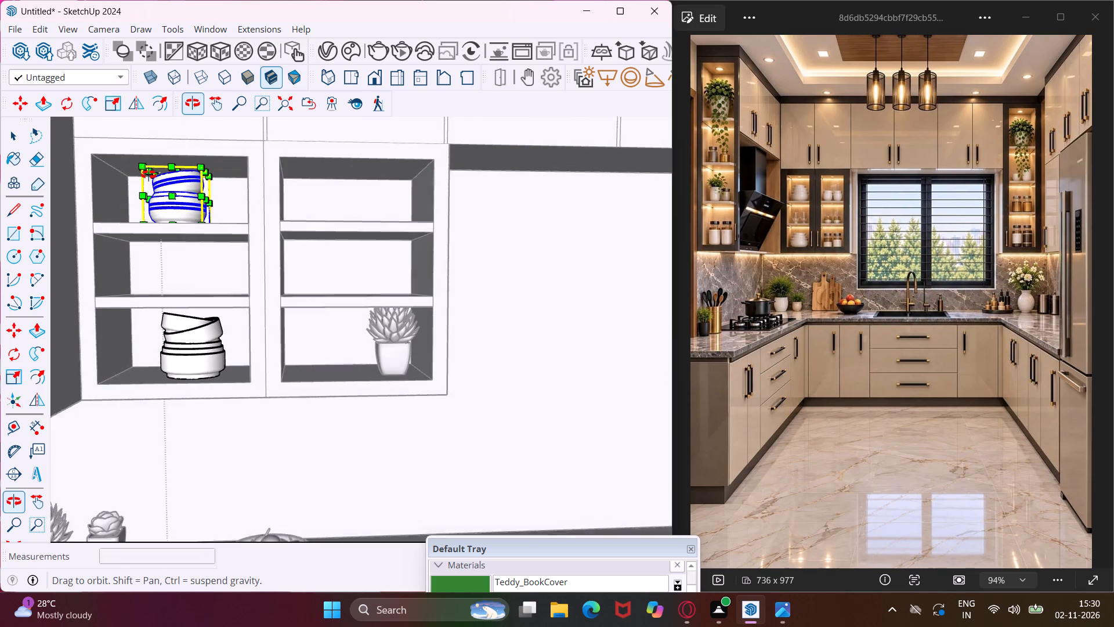
middle_click_drag(149, 175, 149, 170)
key("Escape")
key("space")
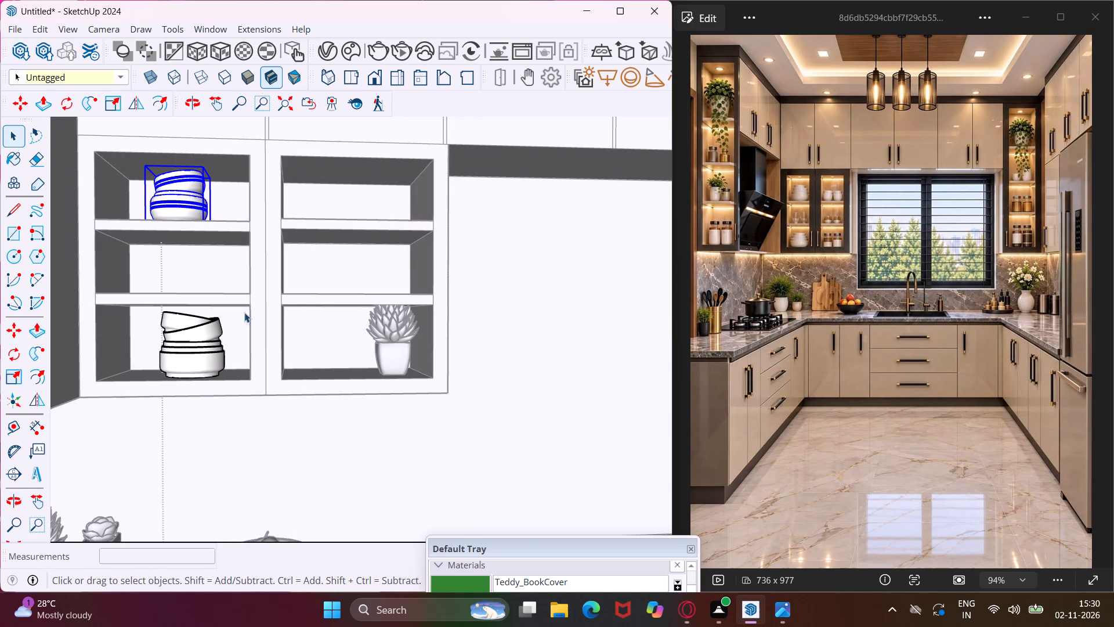
Leave the dish set and delete the potted succulent from the open wall cabinet's lower-right compartment.
left_click(393, 342)
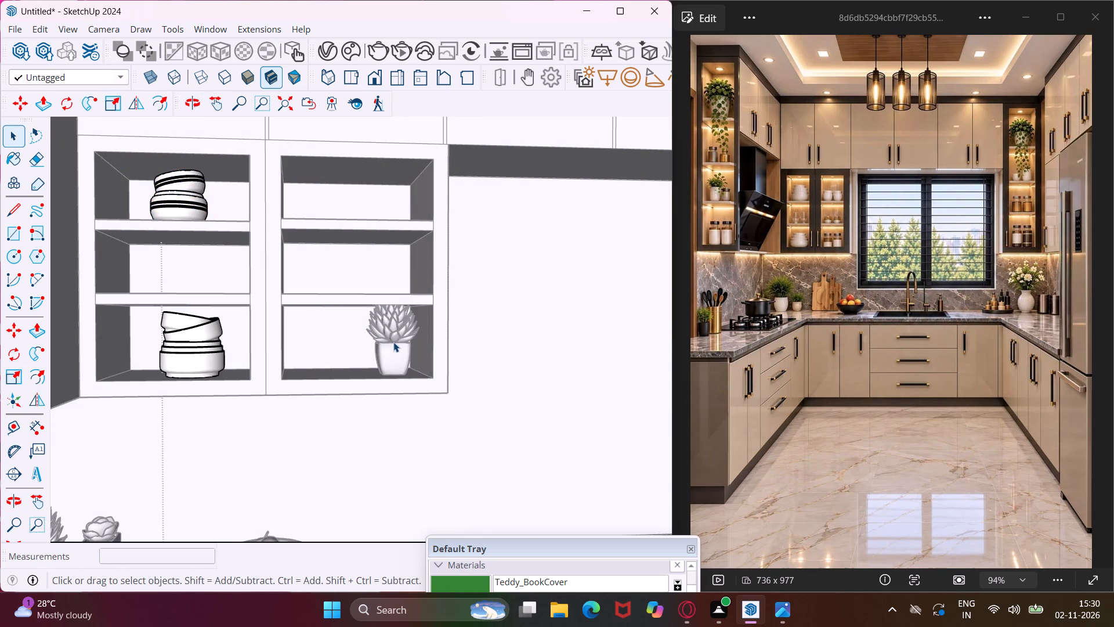
scroll(393, 342, "up", 4)
double_click(396, 365)
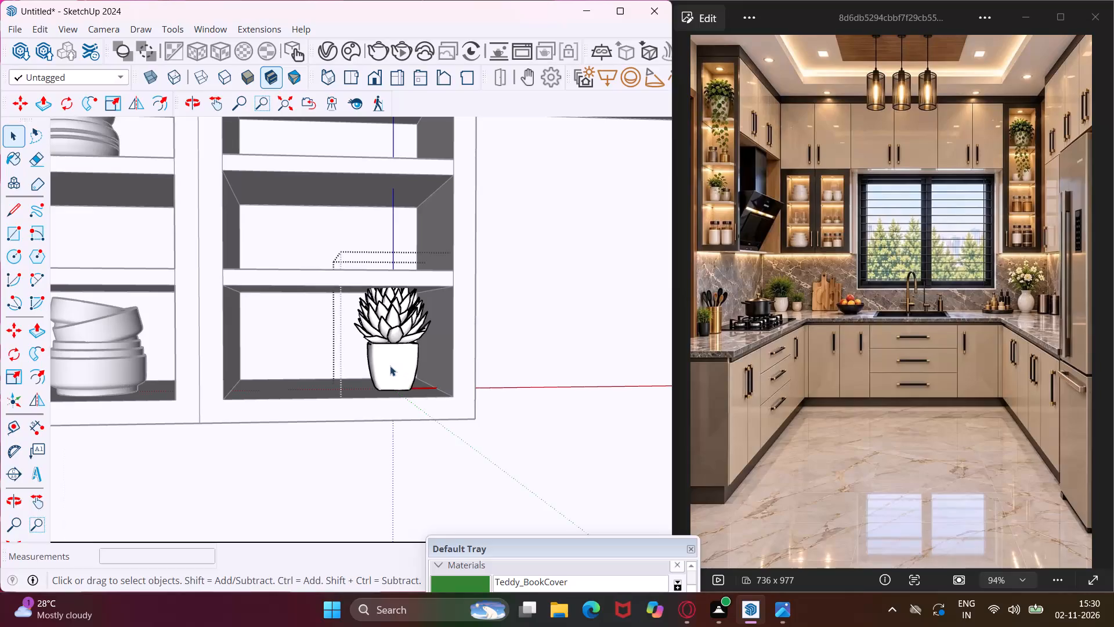
scroll(308, 399, "down", 8)
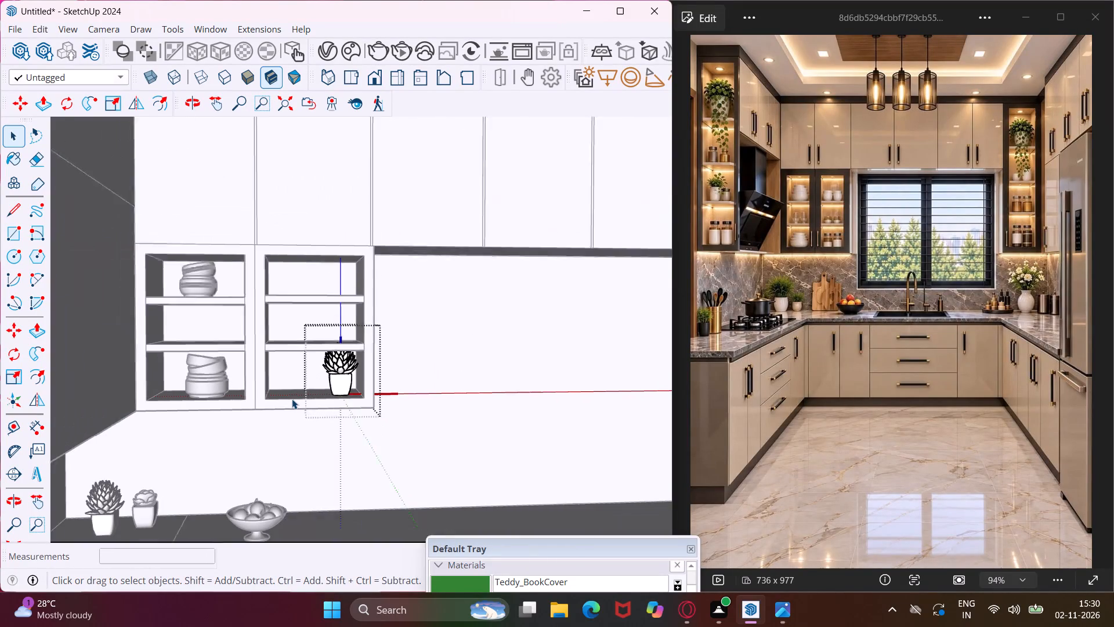
scroll(292, 399, "down", 2)
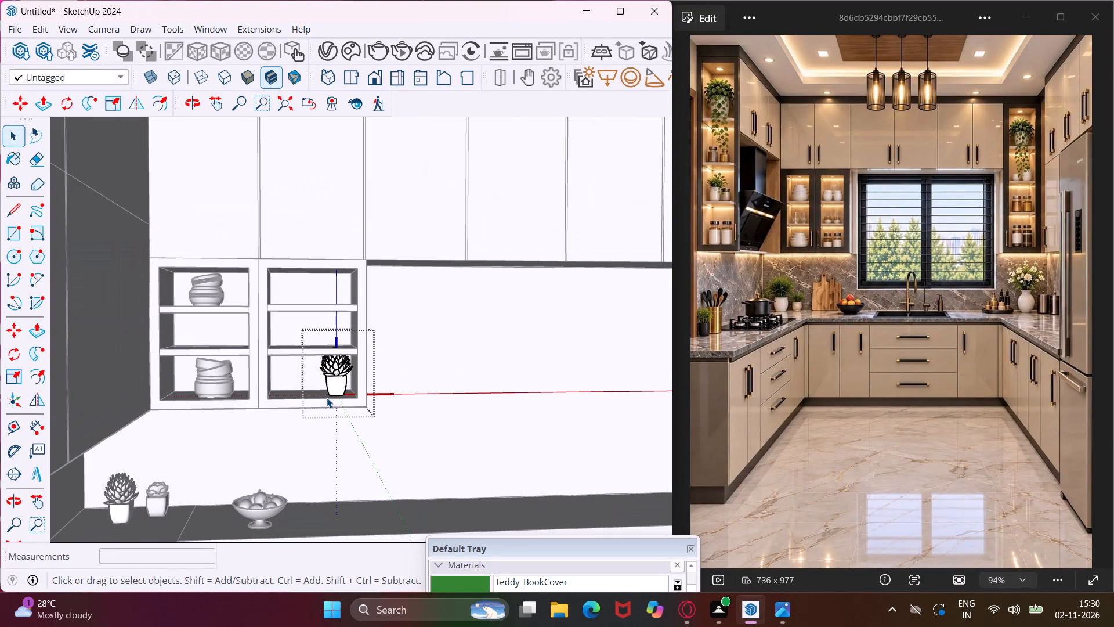
key("Delete")
key("Delete")
scroll(313, 356, "down", 11)
double_click(370, 161)
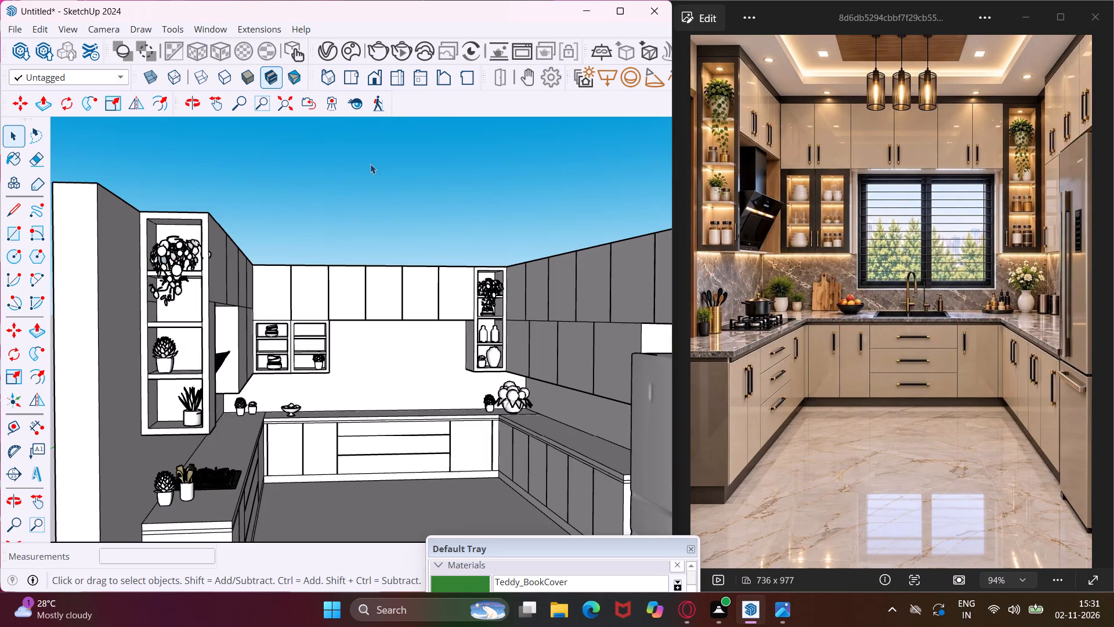
scroll(325, 348, "up", 4)
left_click(316, 367)
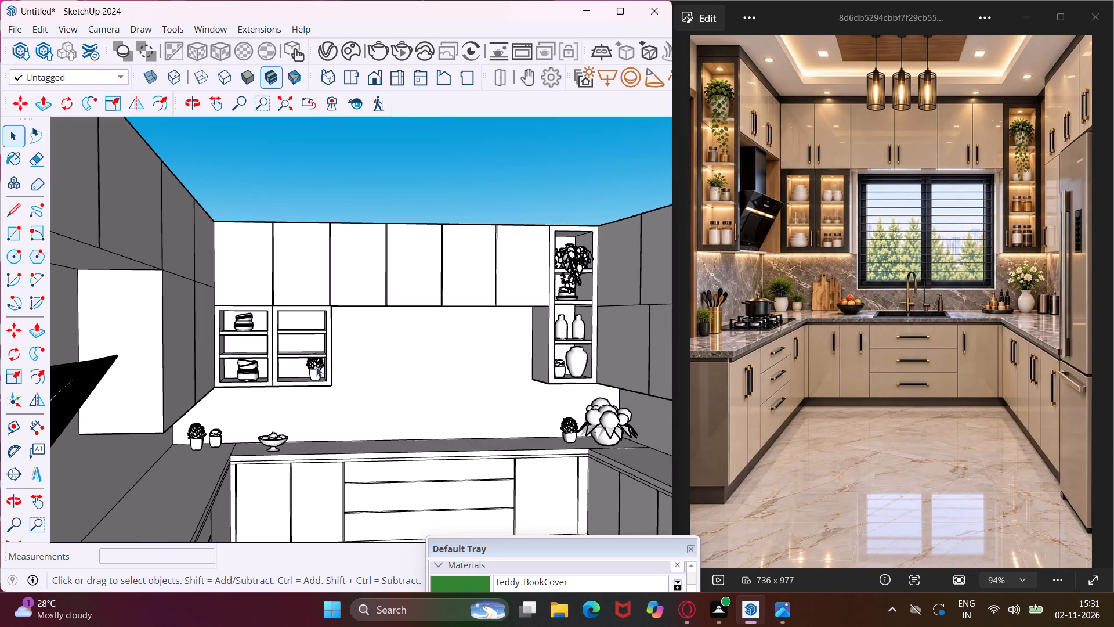
key("Delete")
Delete the spiky-leaved potted plant from the bottom compartment of the tall open shelf unit near the cooktop.
scroll(309, 341, "down", 4)
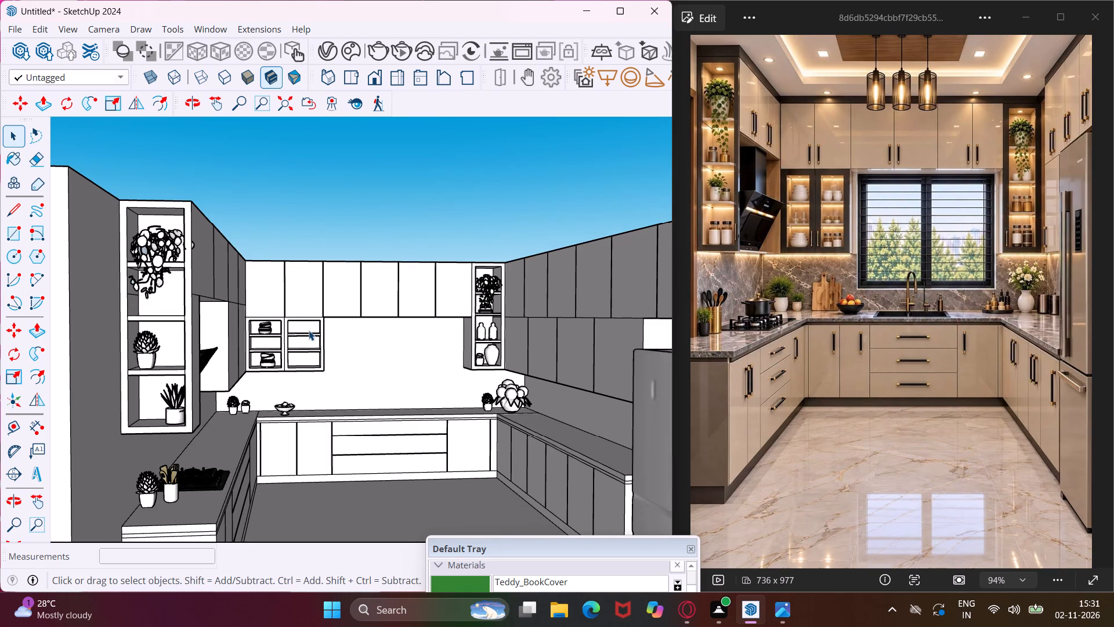
scroll(309, 330, "down", 4)
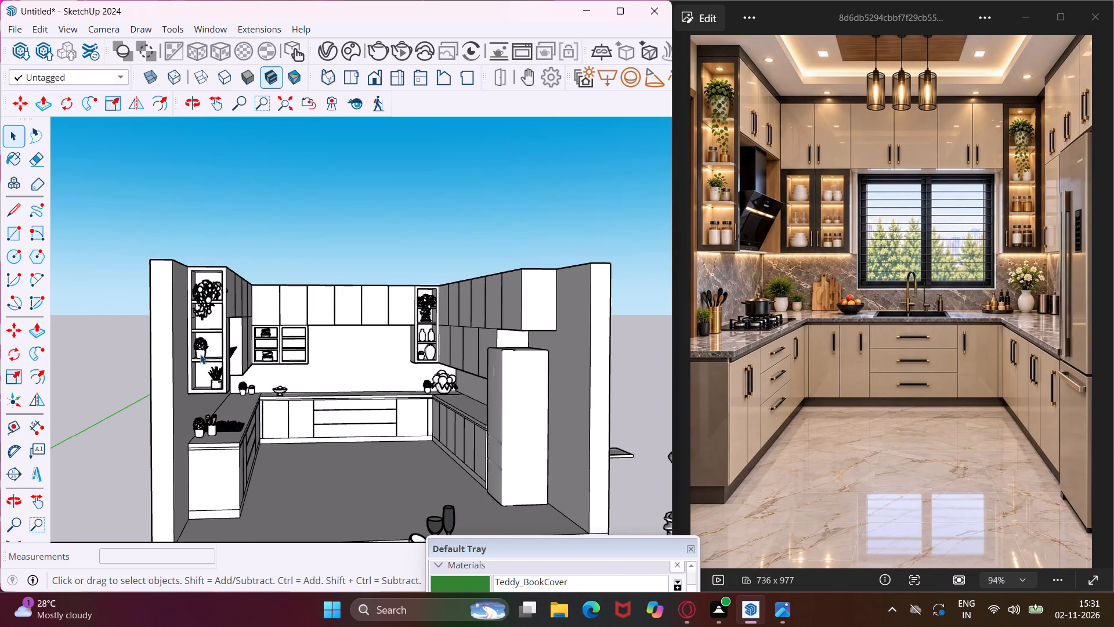
scroll(197, 341, "down", 5)
scroll(203, 365, "up", 14)
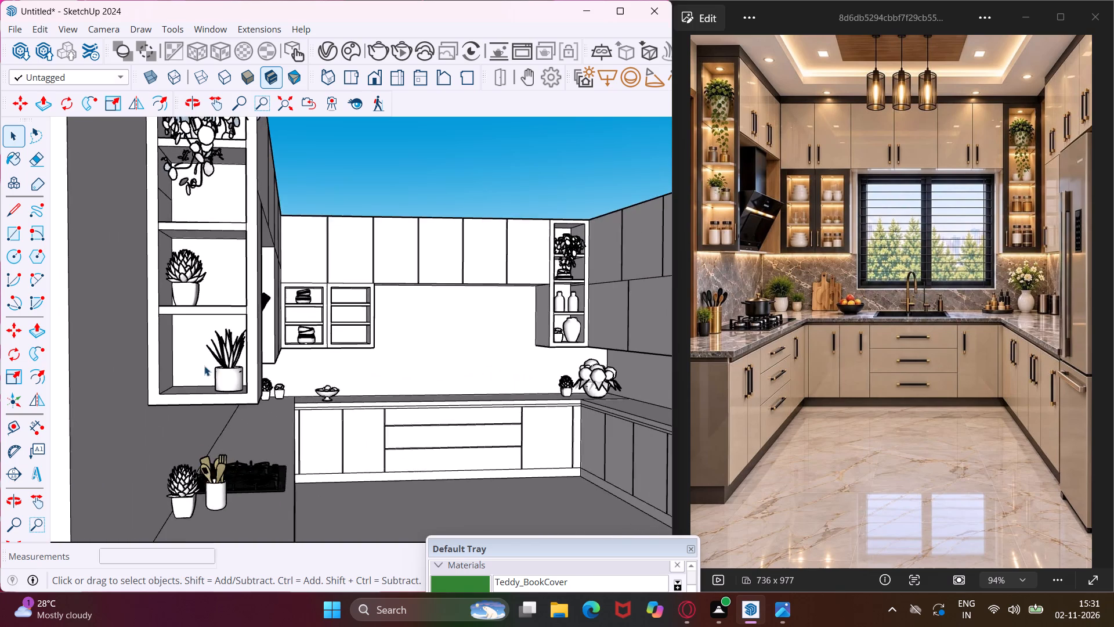
scroll(217, 367, "up", 4)
left_click(231, 381)
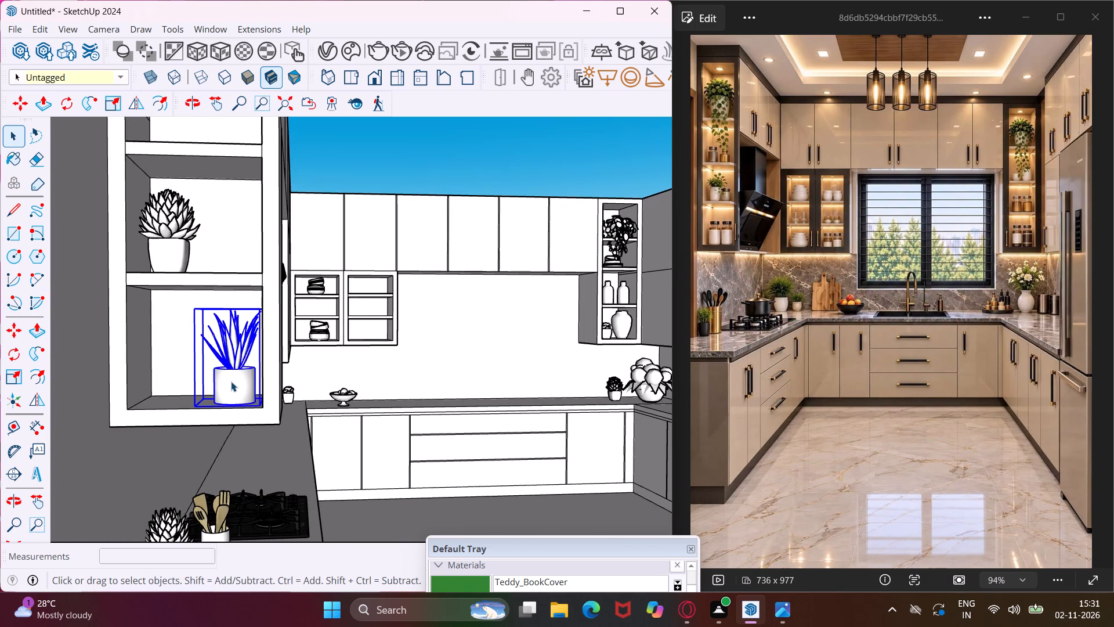
key("Delete")
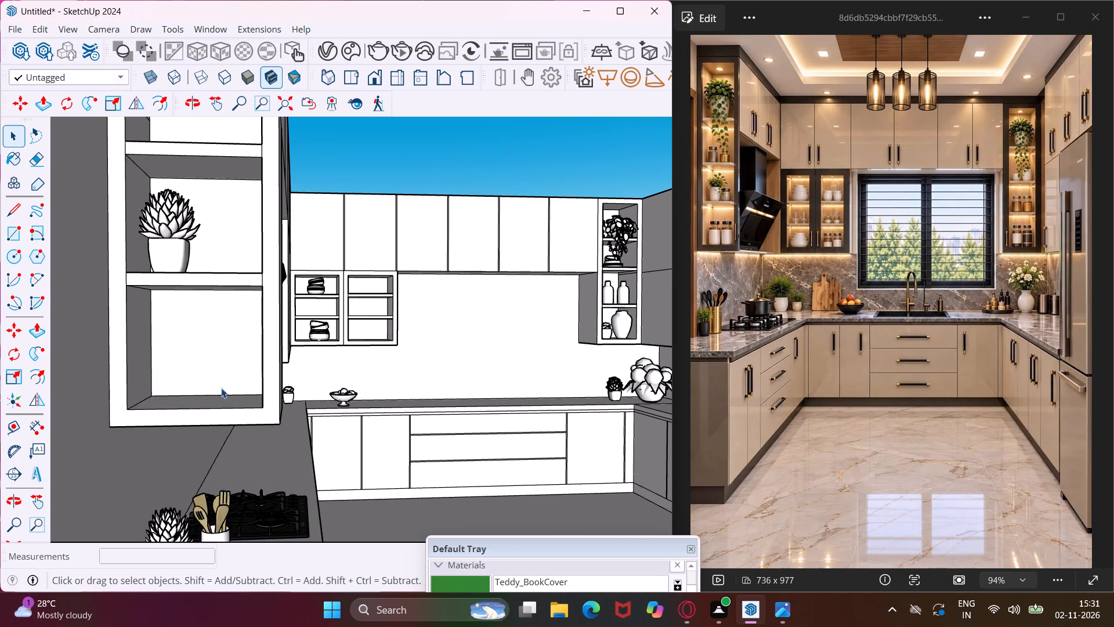
Open the jar set containing the two white-powder jars in front of the kitchen for editing.
scroll(141, 327, "down", 17)
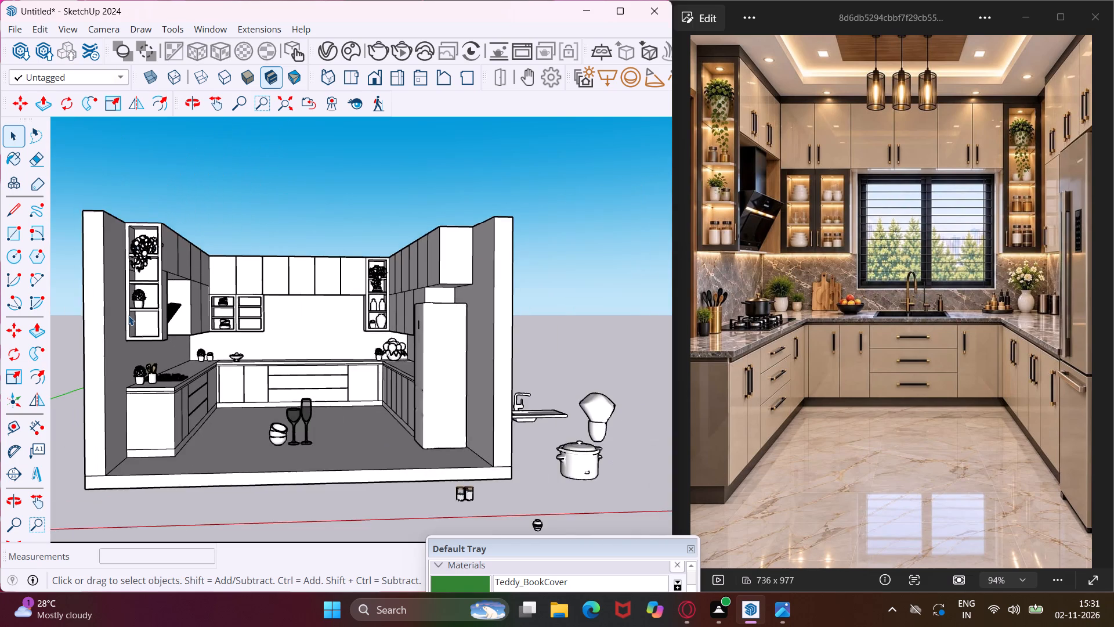
scroll(128, 315, "down", 4)
middle_click_drag(164, 401, 177, 448)
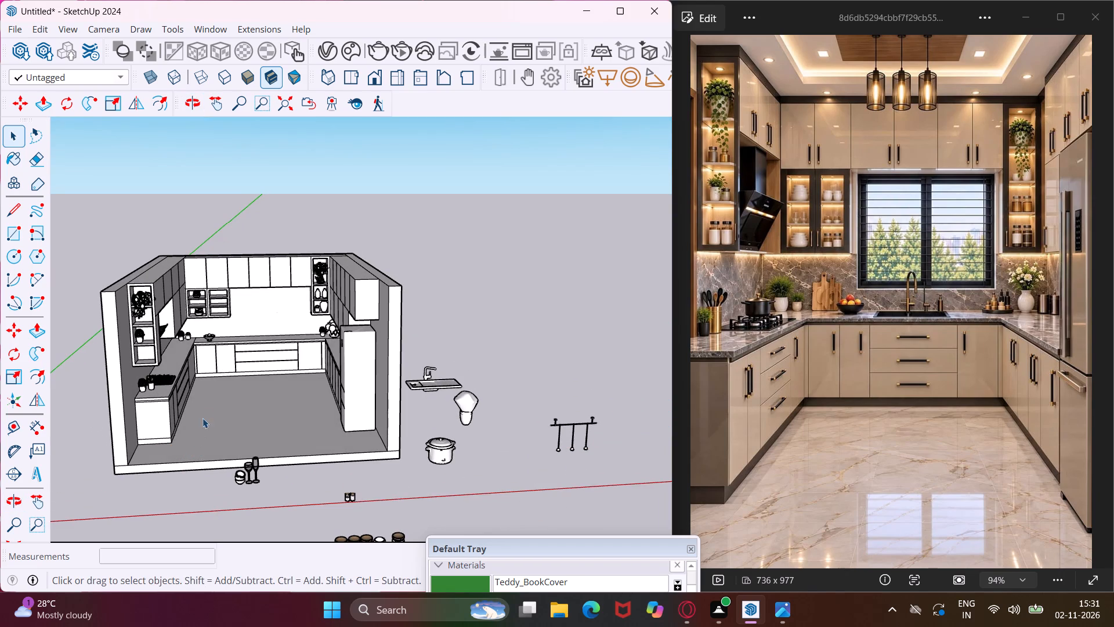
scroll(201, 395, "down", 4)
scroll(308, 481, "up", 7)
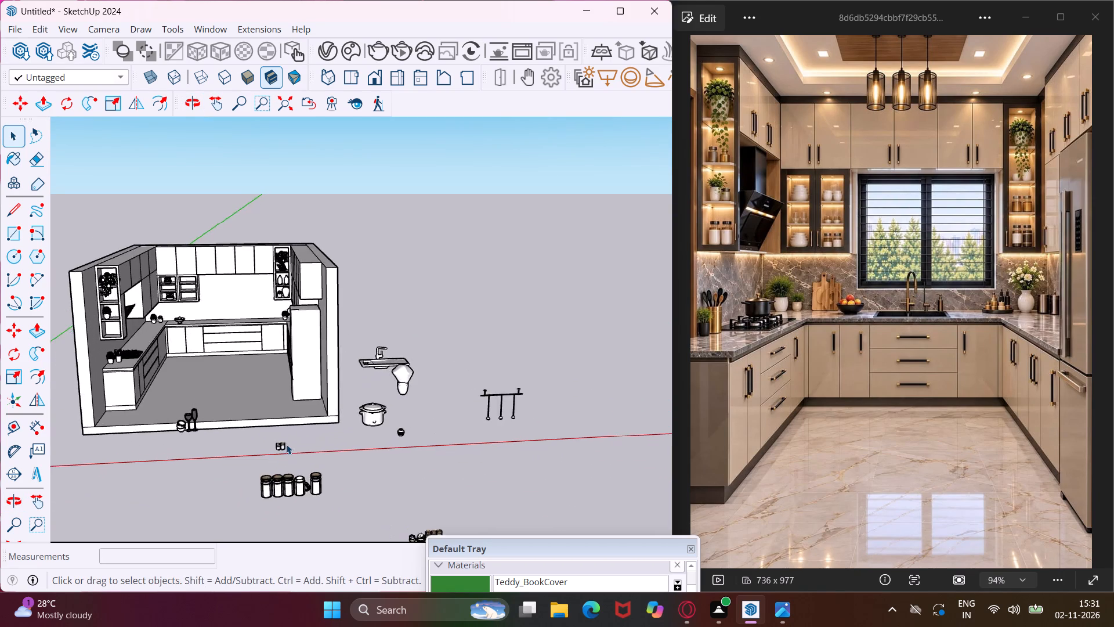
scroll(286, 444, "up", 5)
double_click(273, 451)
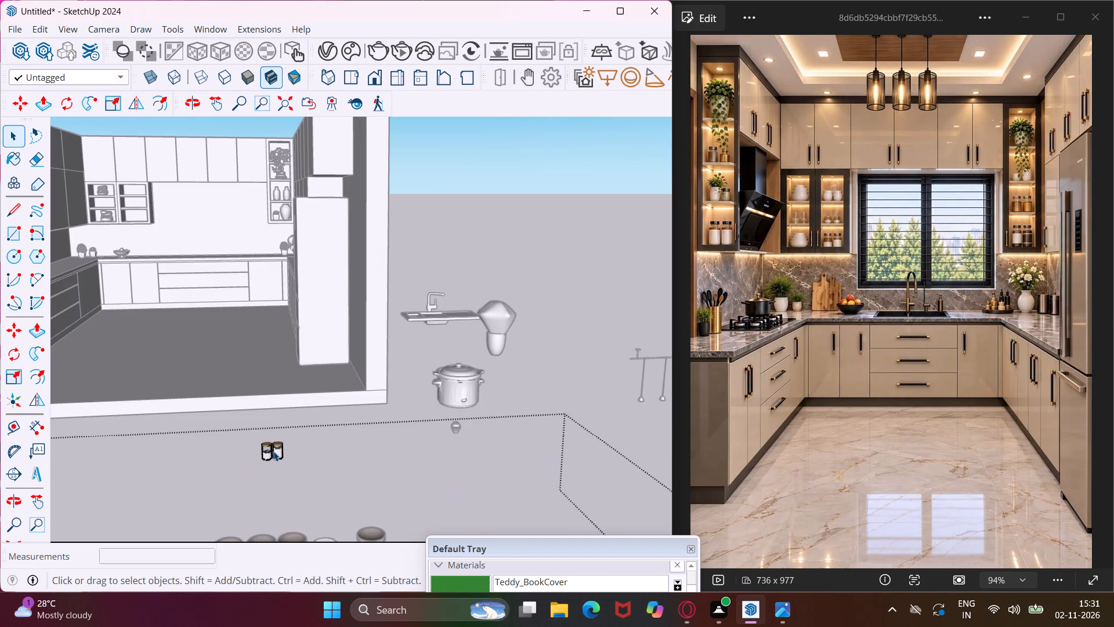
Move the two white-powder glass jars about 29' 5" into the open wall cabinet's lower-right compartment, standing on its shelf.
left_click_drag(290, 426, 244, 480)
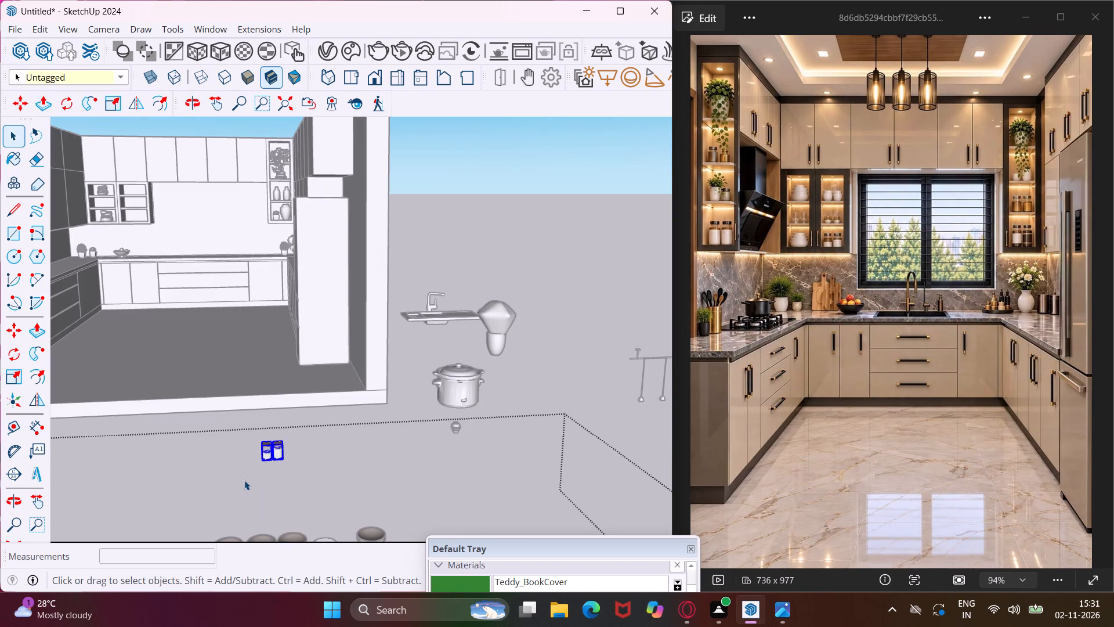
key("m")
scroll(268, 485, "up", 7)
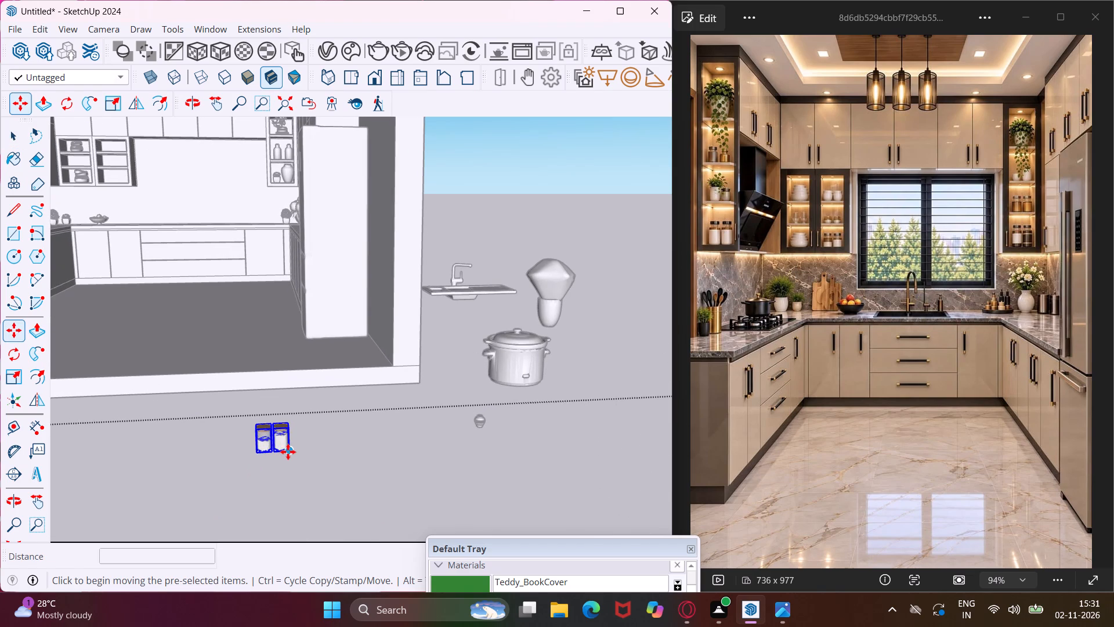
left_click(291, 450)
scroll(274, 429, "down", 11)
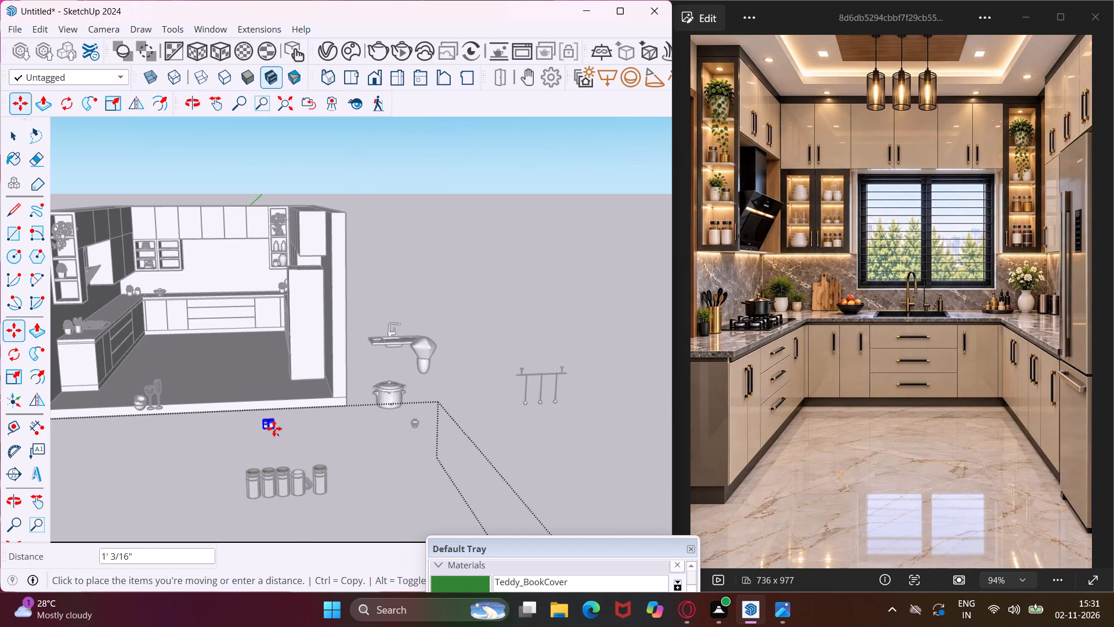
scroll(154, 255, "up", 8)
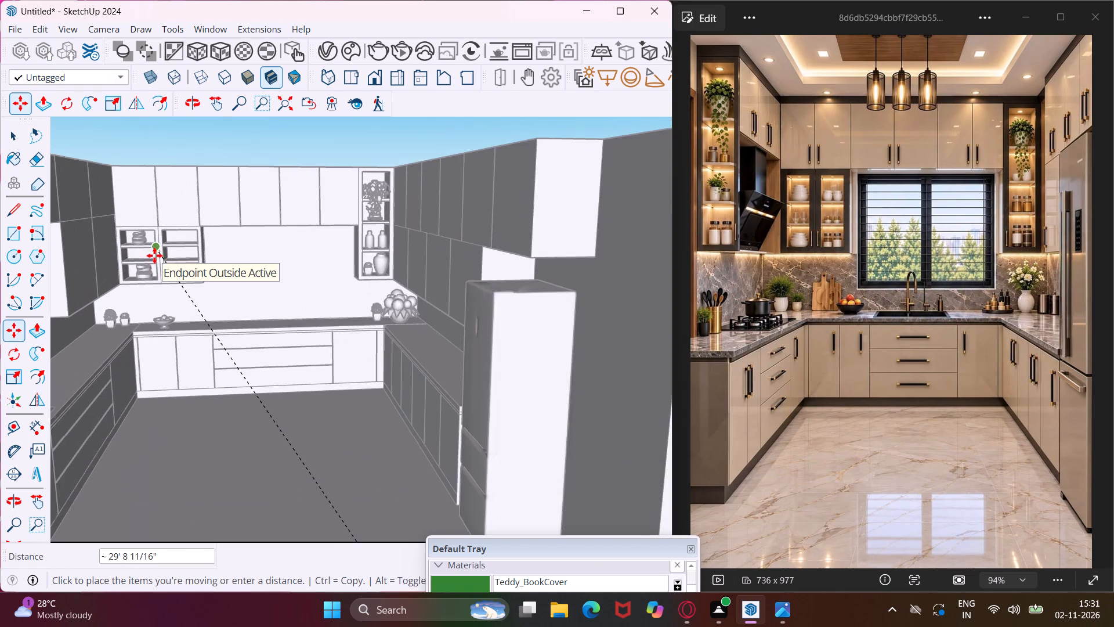
scroll(154, 255, "up", 14)
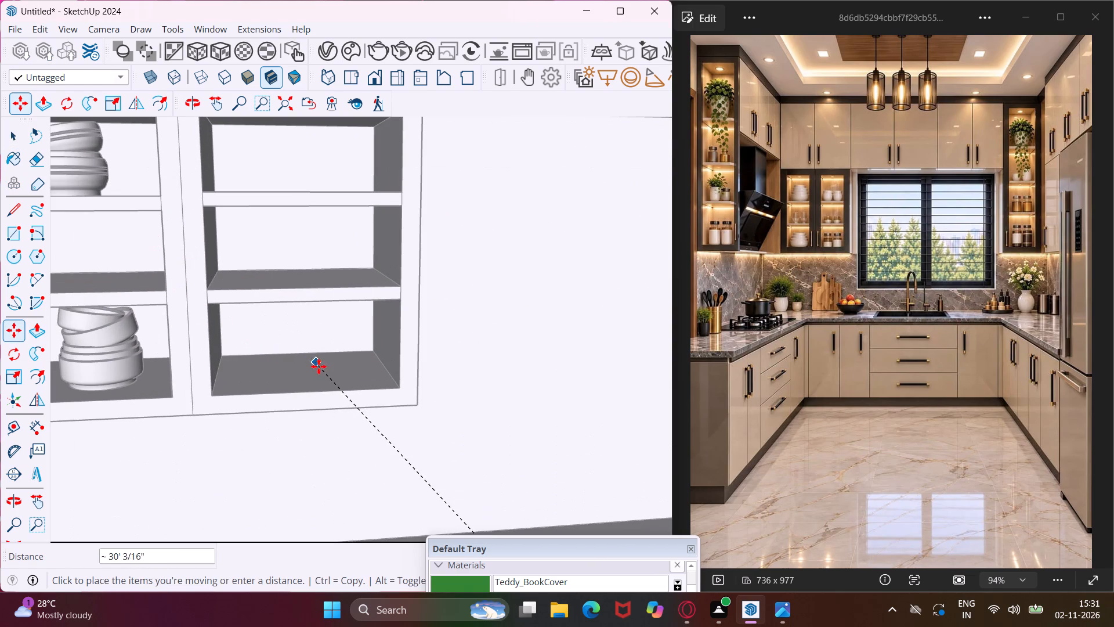
scroll(322, 369, "up", 5)
left_click(354, 388)
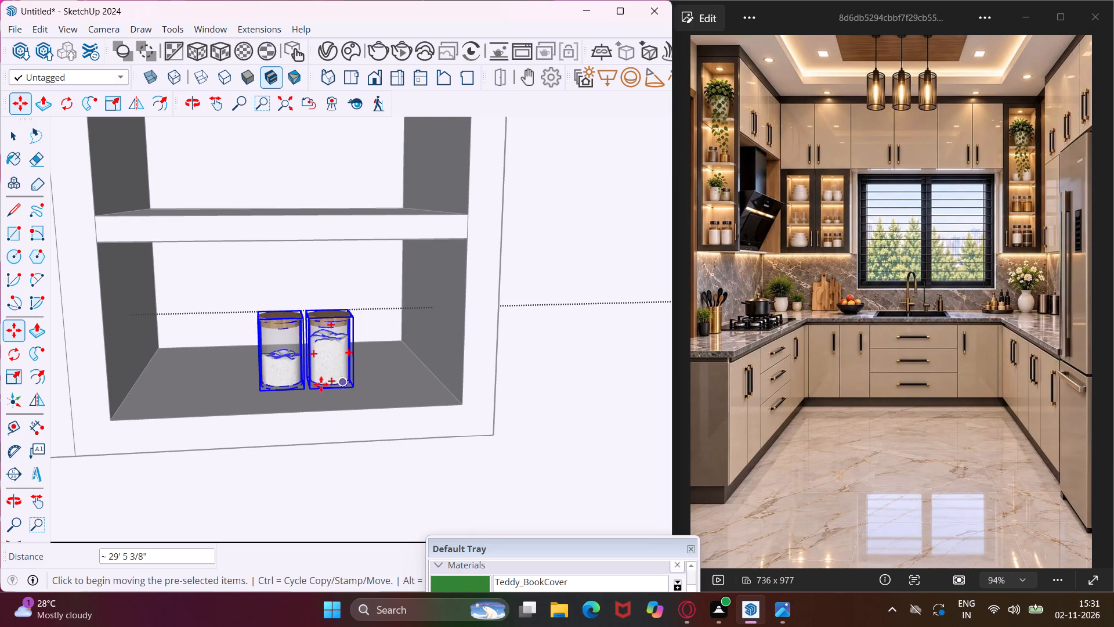
scroll(202, 356, "down", 6)
scroll(173, 318, "down", 5)
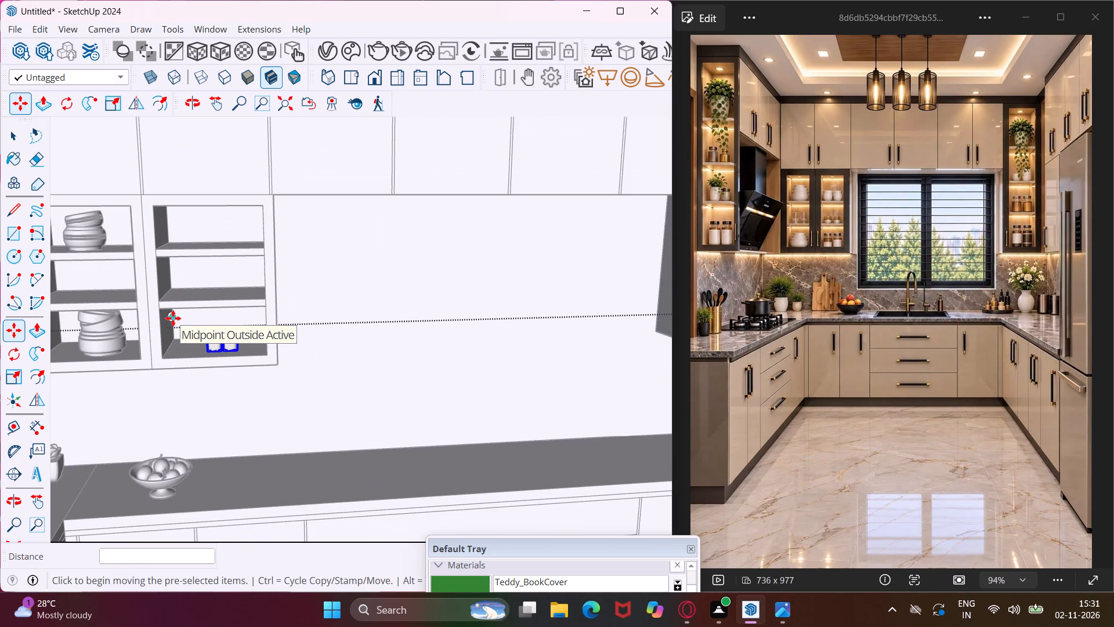
scroll(205, 285, "down", 5)
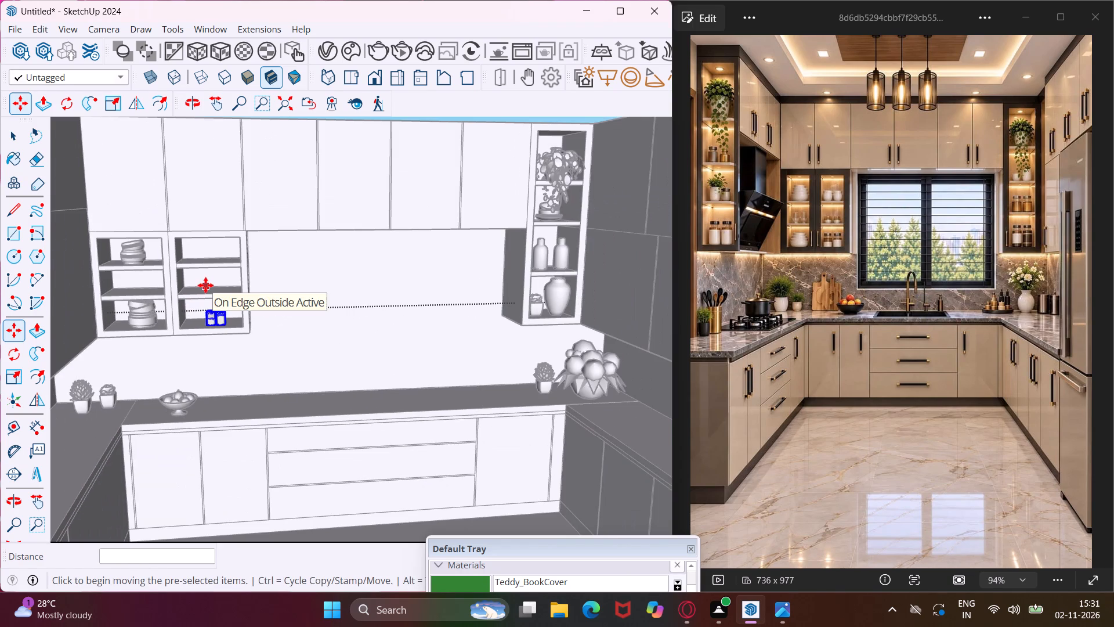
scroll(205, 285, "down", 5)
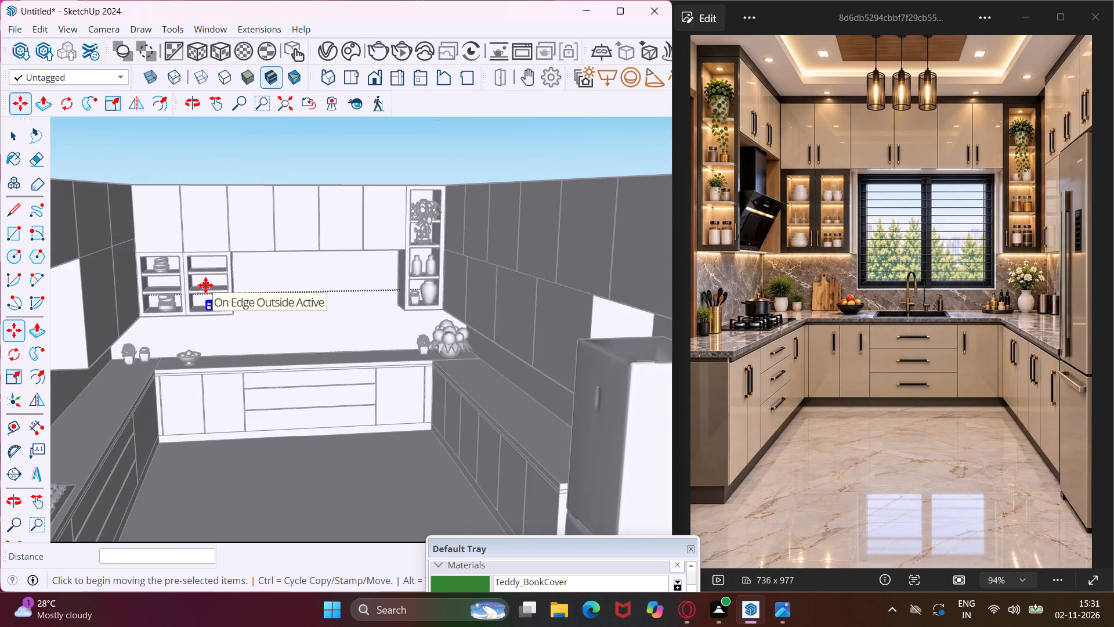
scroll(205, 285, "down", 2)
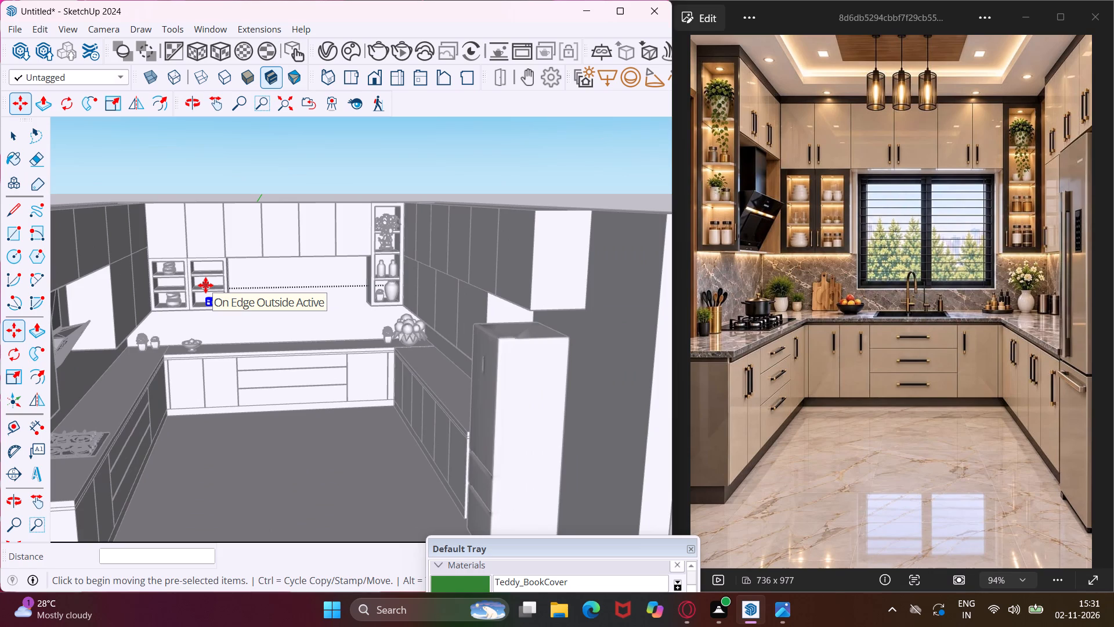
Scale the two white-powder glass jars in the open wall cabinet's lower-right compartment up uniformly by about 1.53.
left_click(24, 381)
scroll(197, 304, "up", 11)
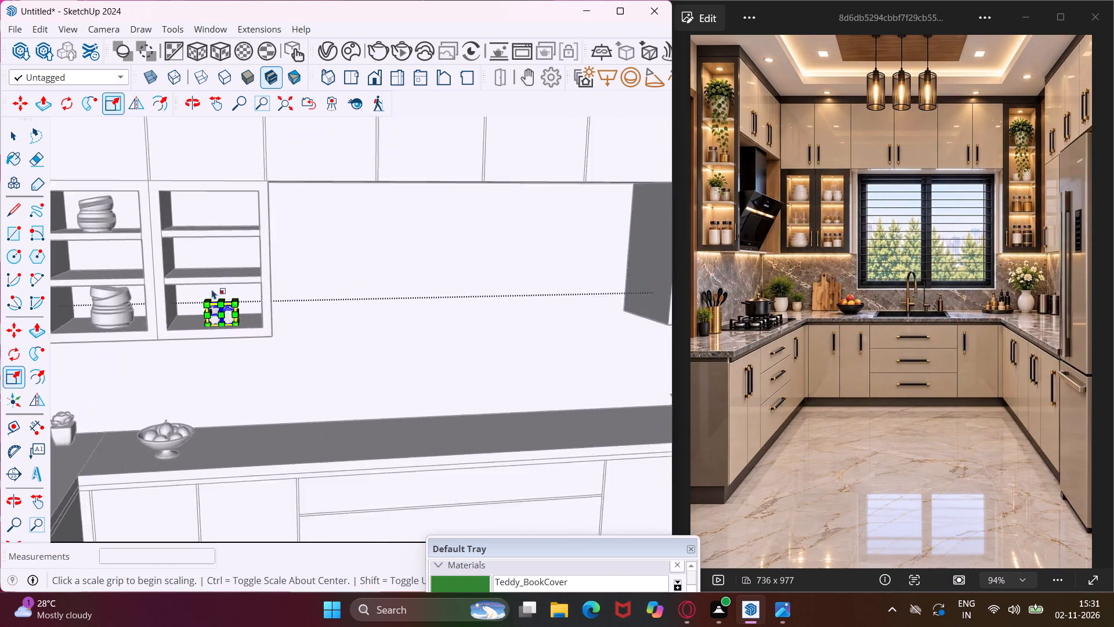
scroll(212, 289, "up", 7)
left_click(200, 315)
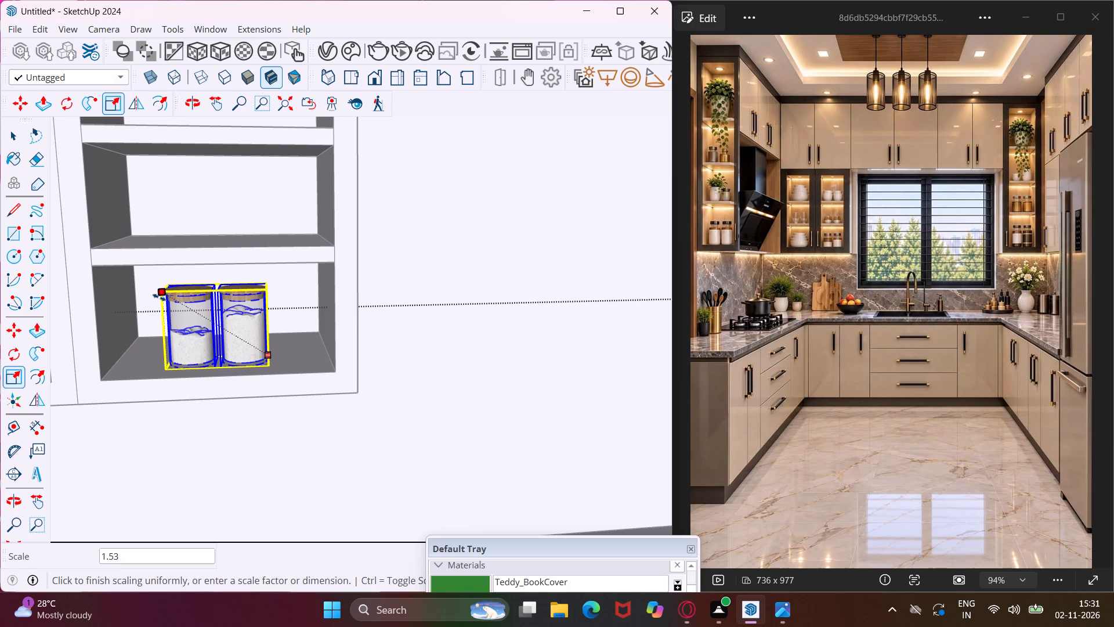
left_click(159, 297)
scroll(208, 291, "down", 4)
key("Escape")
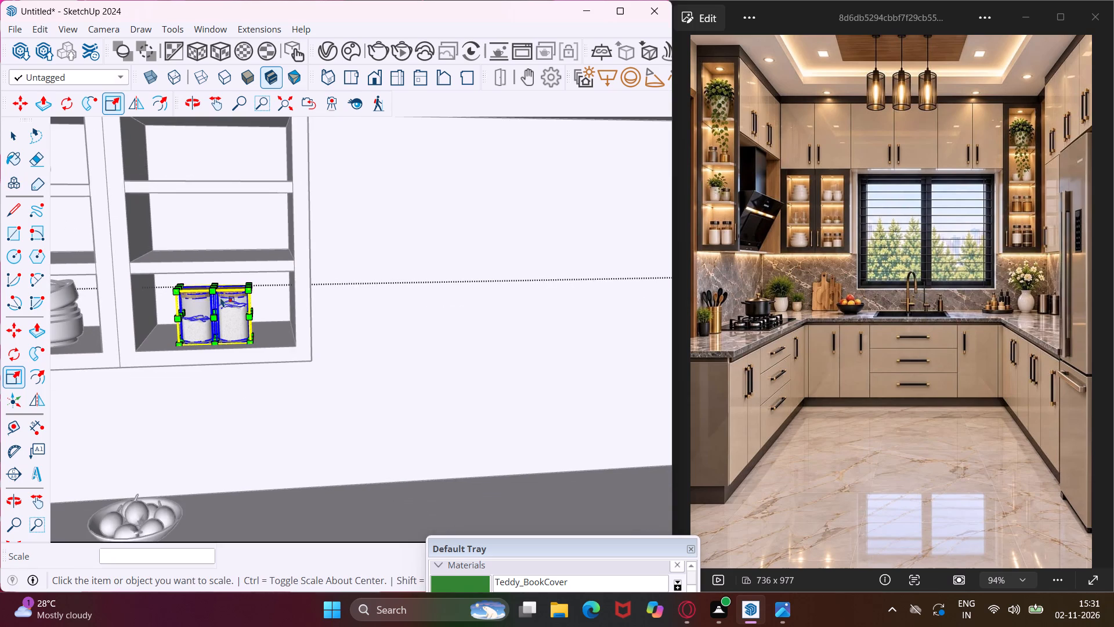
scroll(251, 279, "down", 10)
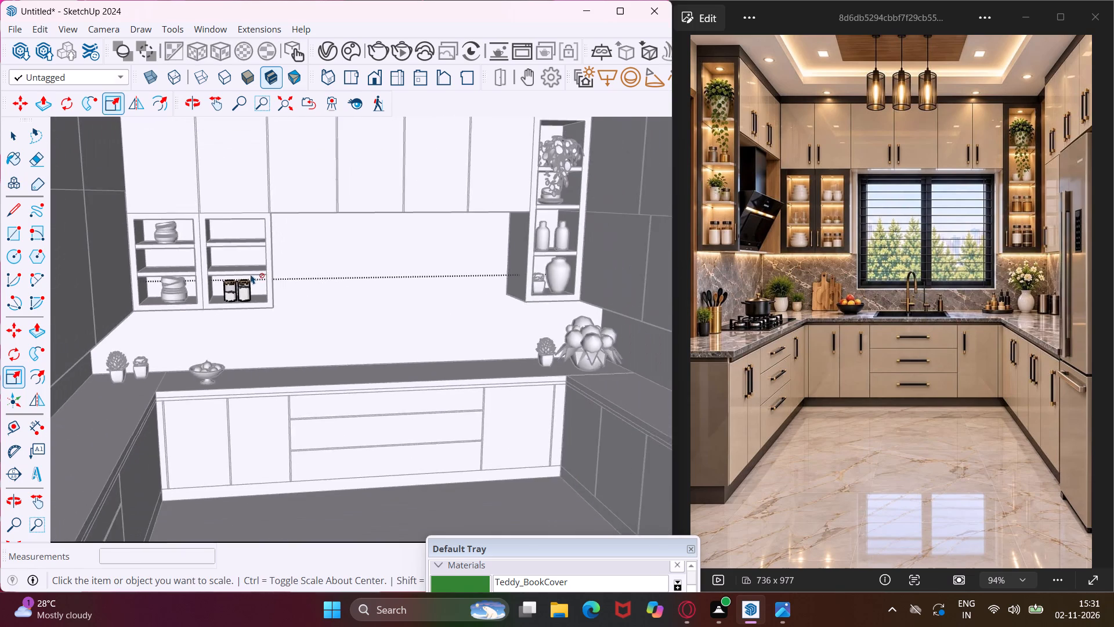
scroll(251, 274, "down", 14)
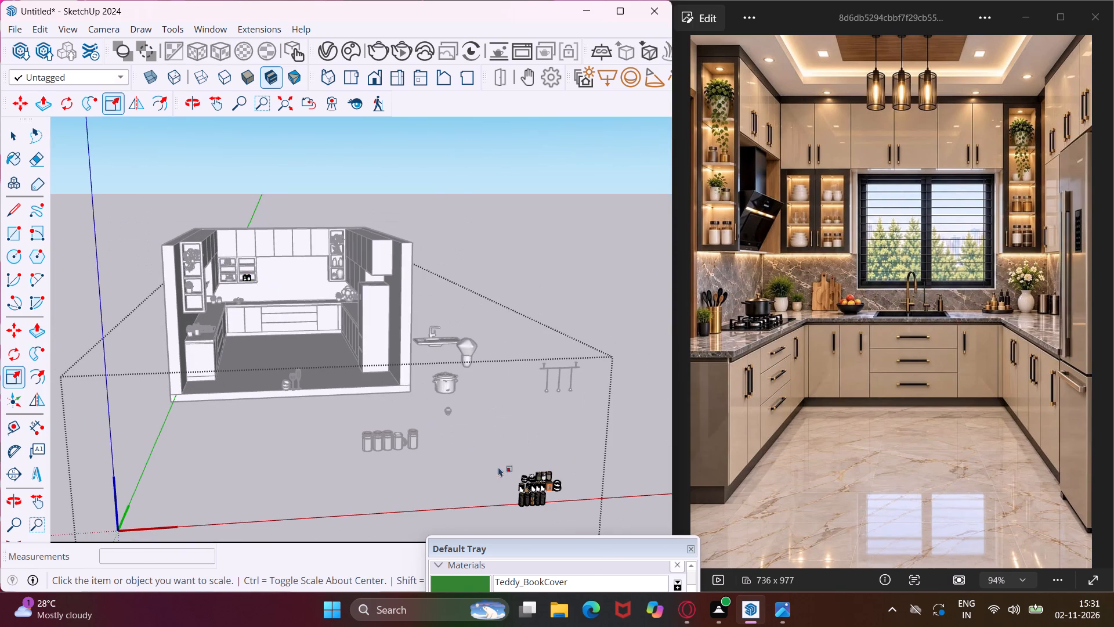
key("Escape")
key("space")
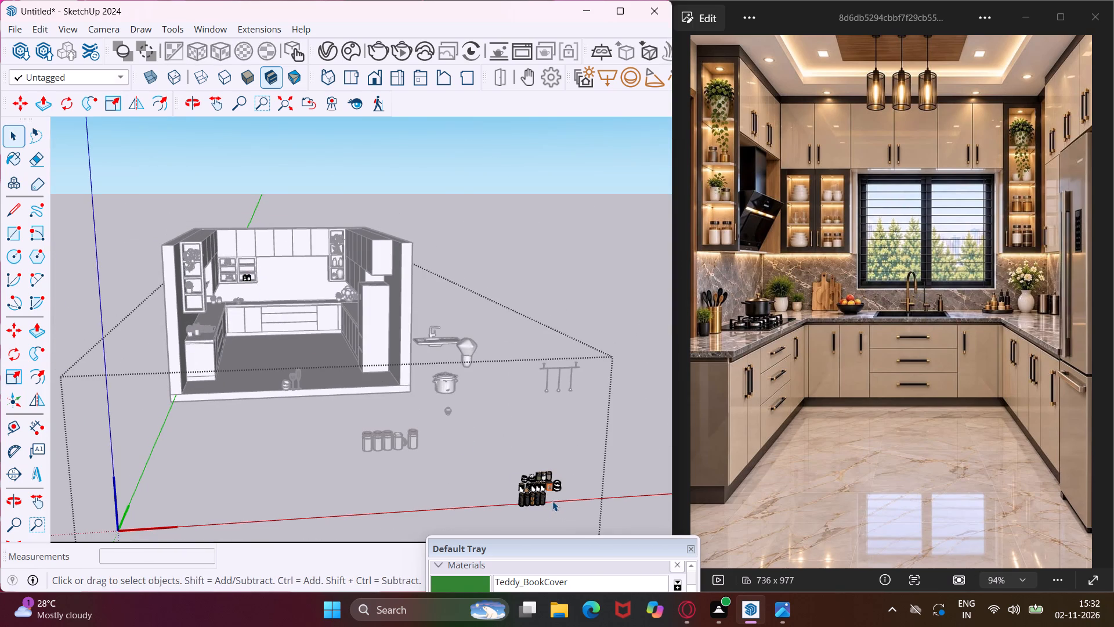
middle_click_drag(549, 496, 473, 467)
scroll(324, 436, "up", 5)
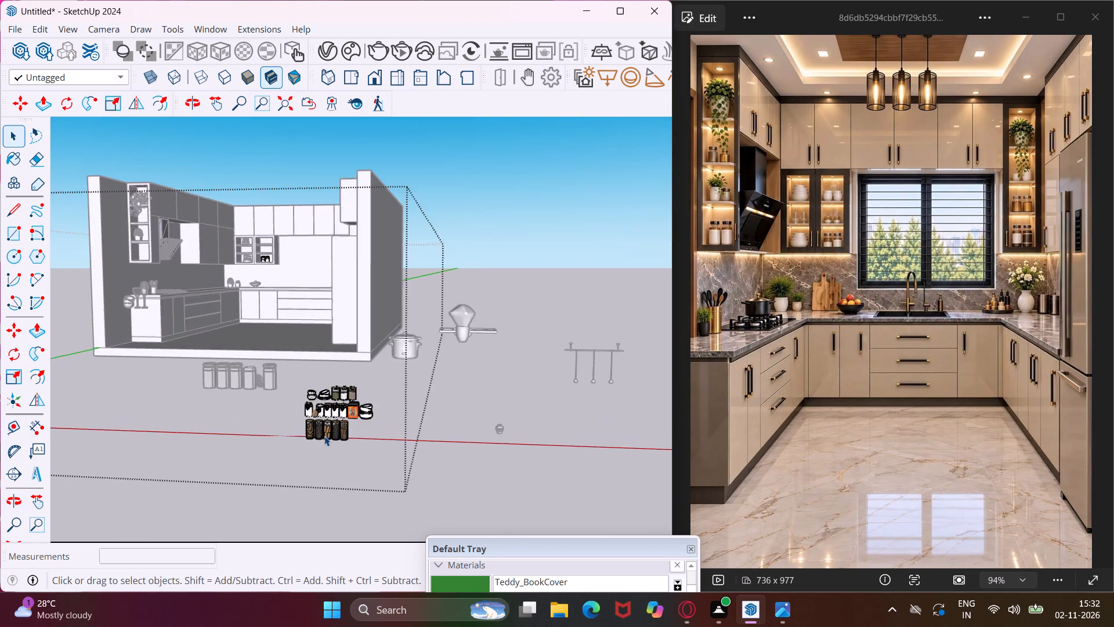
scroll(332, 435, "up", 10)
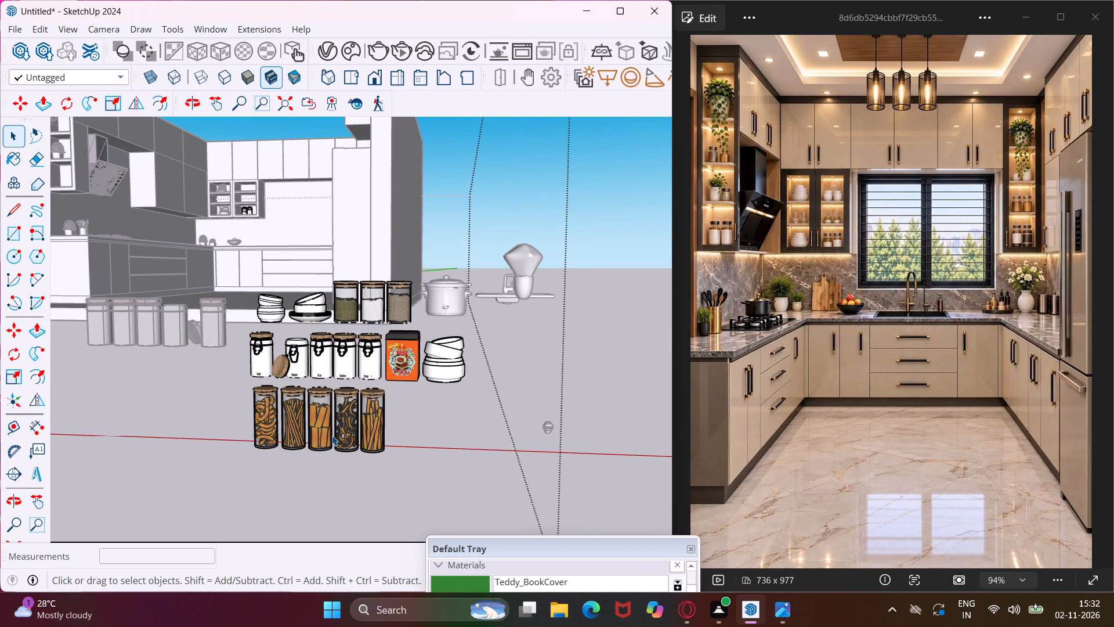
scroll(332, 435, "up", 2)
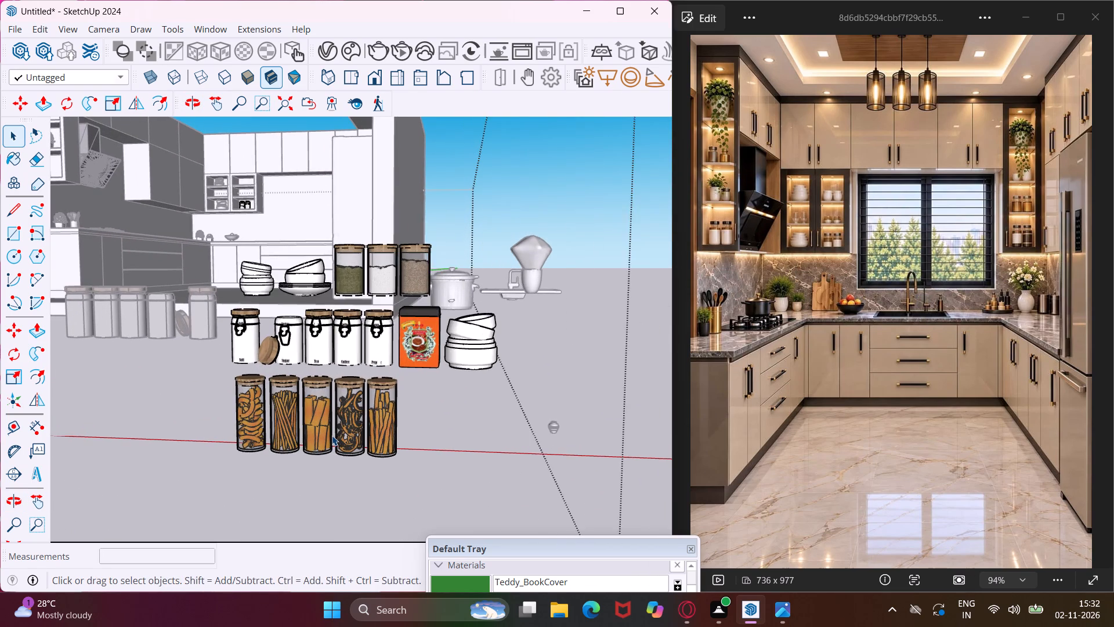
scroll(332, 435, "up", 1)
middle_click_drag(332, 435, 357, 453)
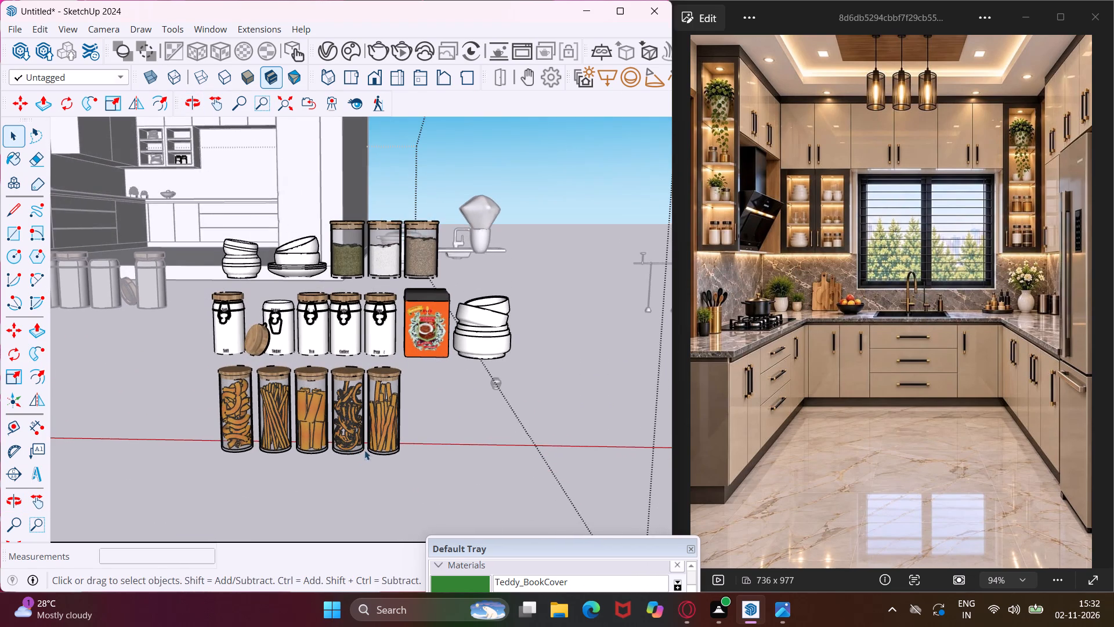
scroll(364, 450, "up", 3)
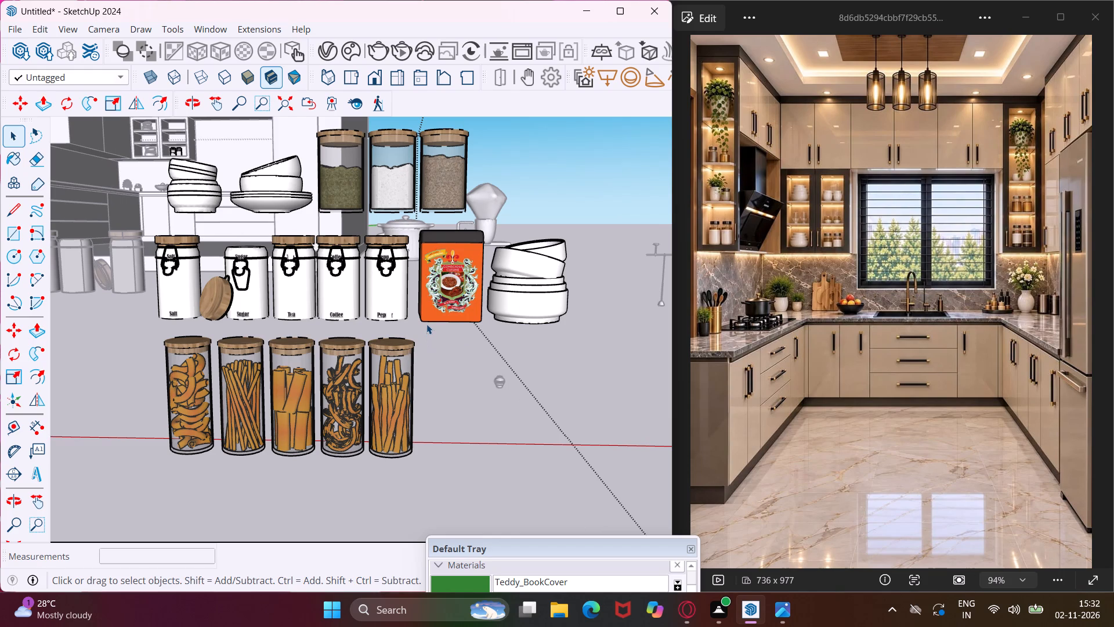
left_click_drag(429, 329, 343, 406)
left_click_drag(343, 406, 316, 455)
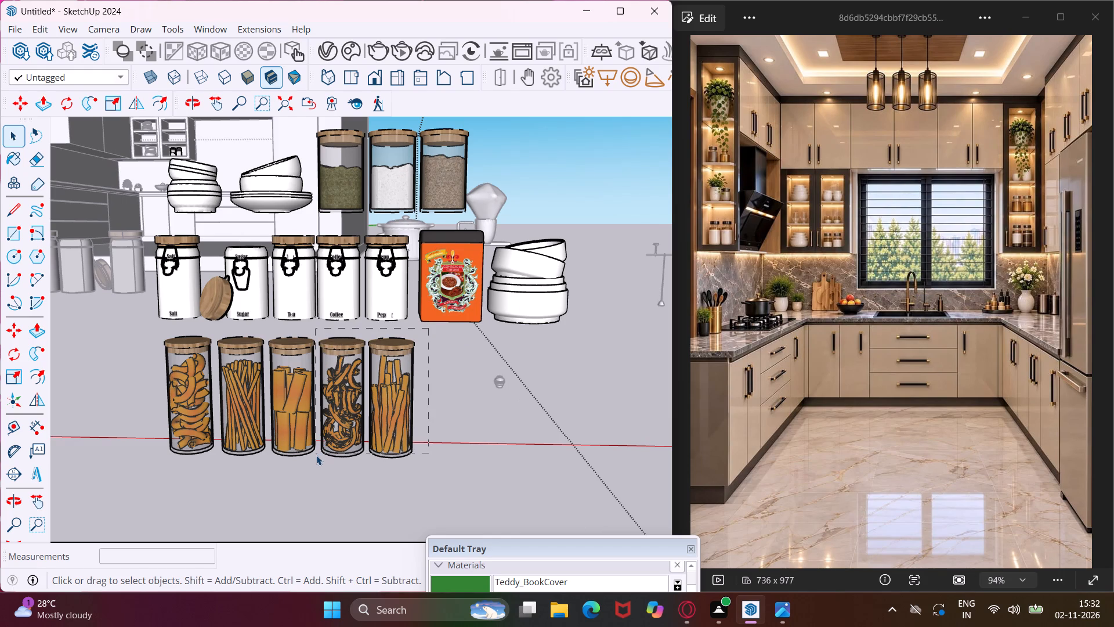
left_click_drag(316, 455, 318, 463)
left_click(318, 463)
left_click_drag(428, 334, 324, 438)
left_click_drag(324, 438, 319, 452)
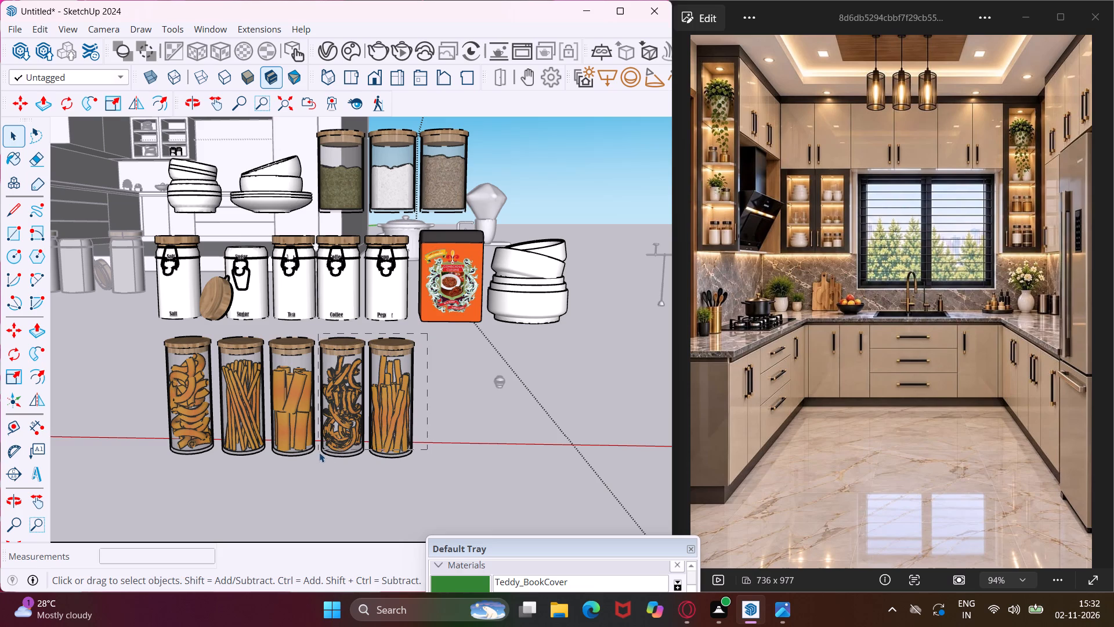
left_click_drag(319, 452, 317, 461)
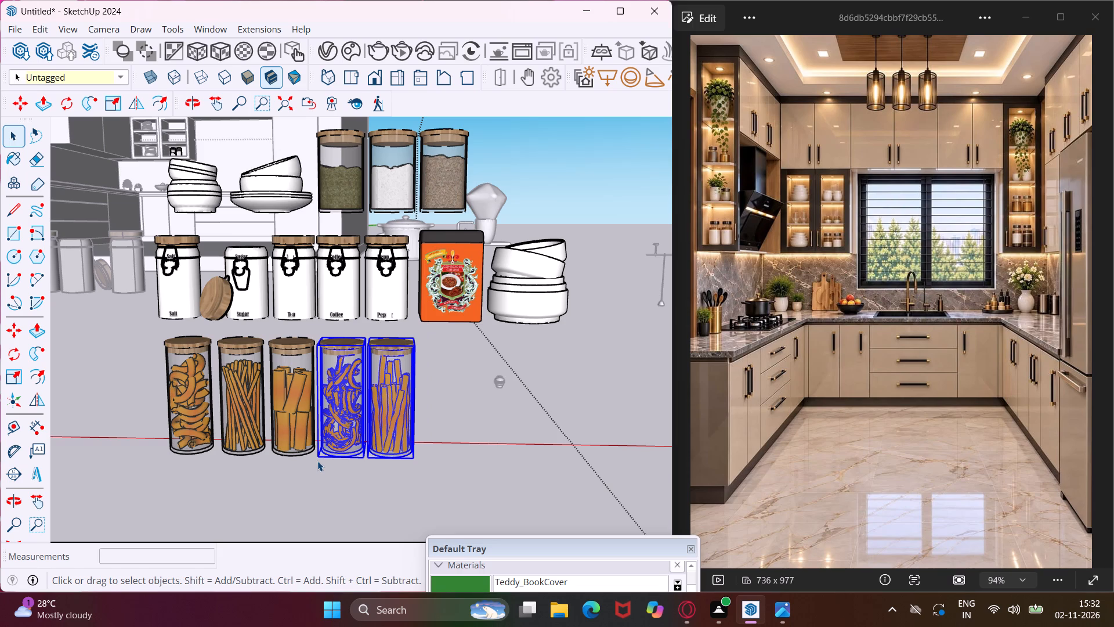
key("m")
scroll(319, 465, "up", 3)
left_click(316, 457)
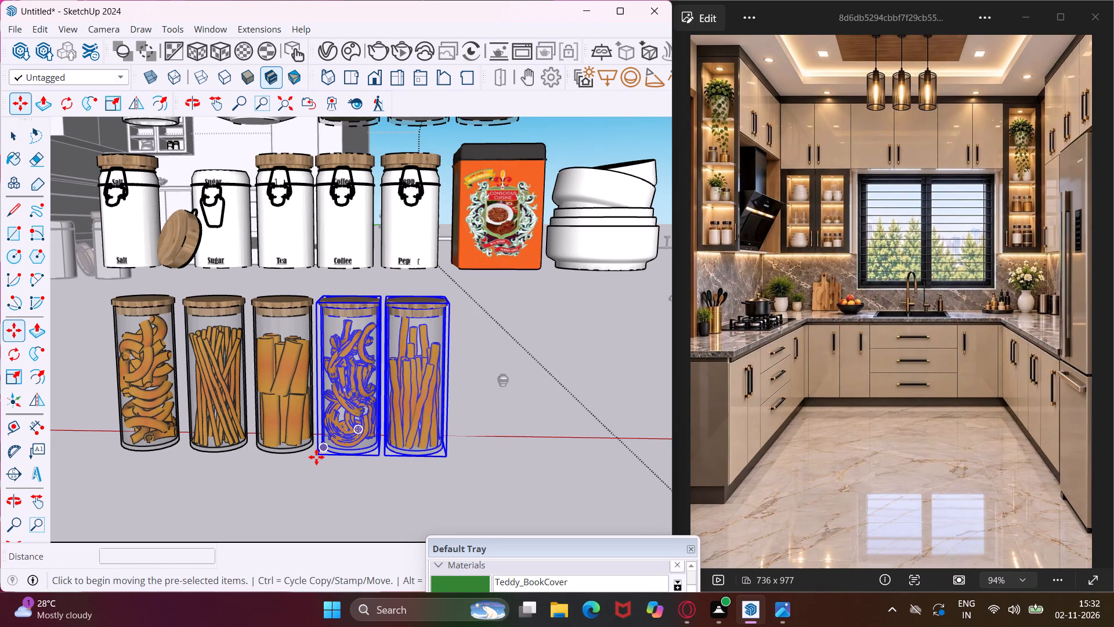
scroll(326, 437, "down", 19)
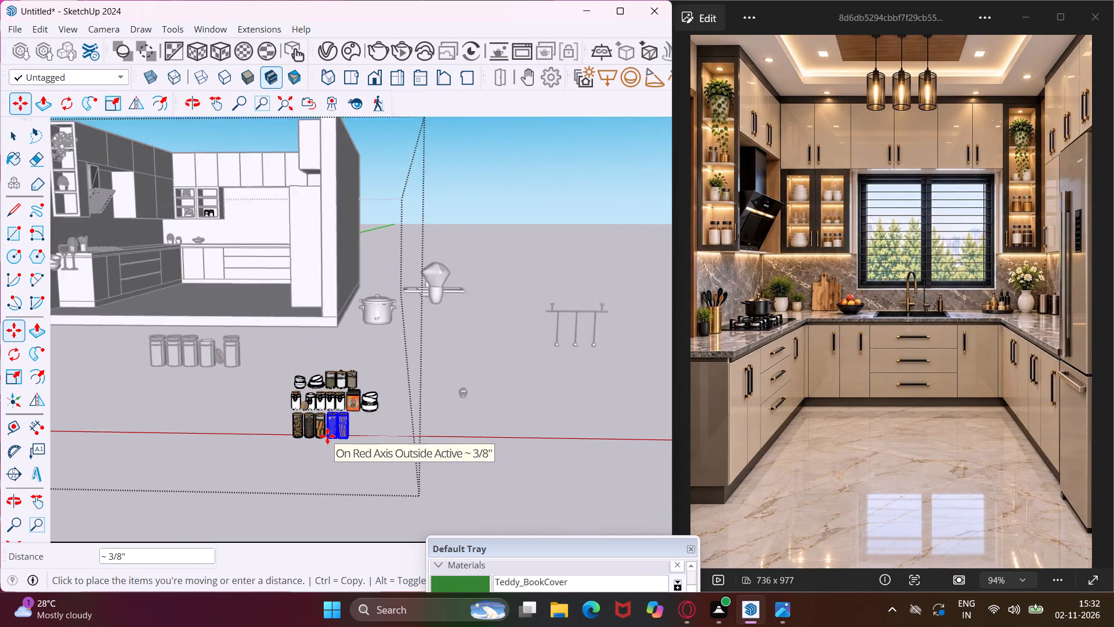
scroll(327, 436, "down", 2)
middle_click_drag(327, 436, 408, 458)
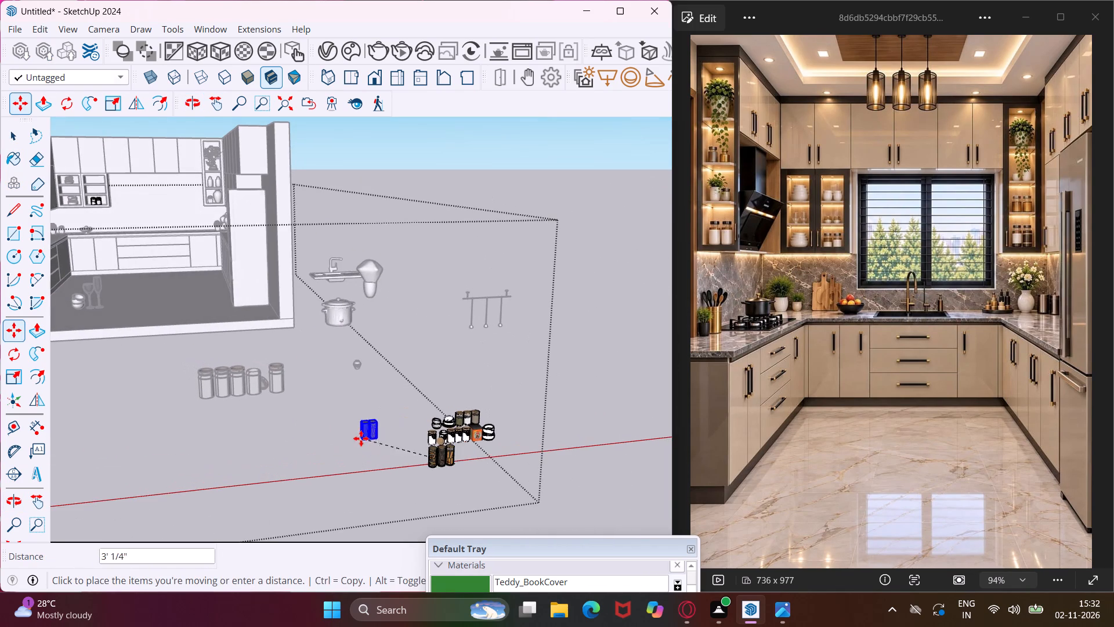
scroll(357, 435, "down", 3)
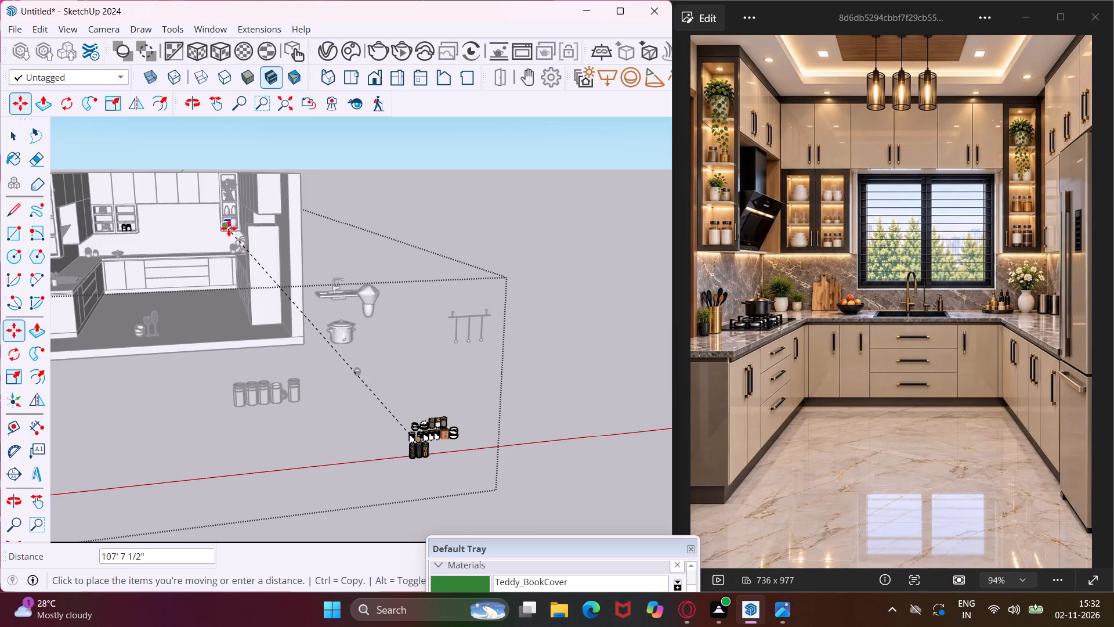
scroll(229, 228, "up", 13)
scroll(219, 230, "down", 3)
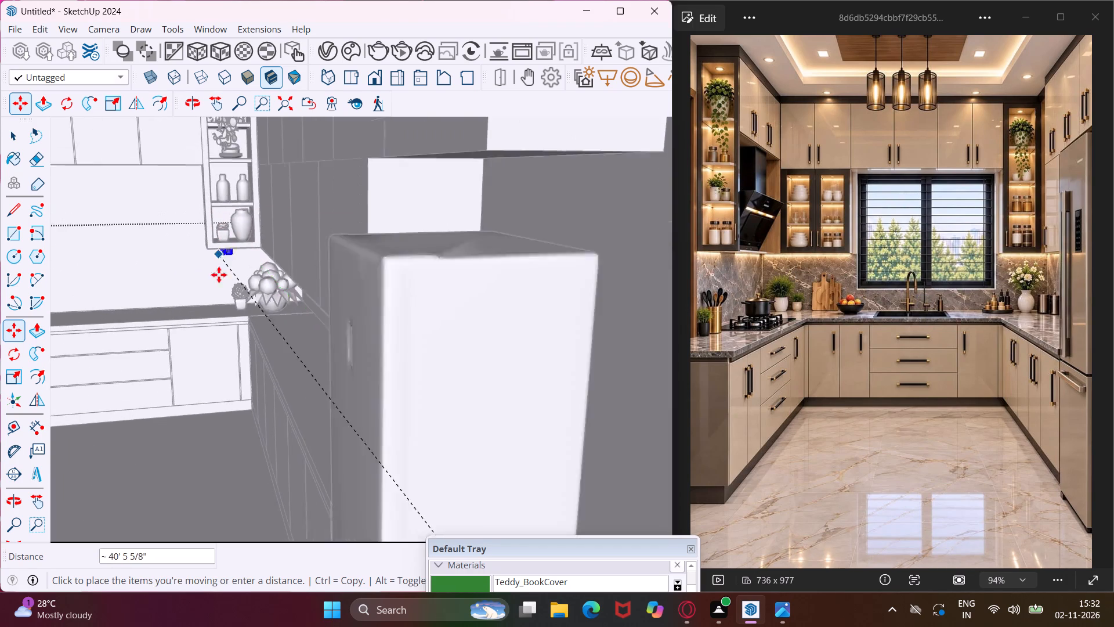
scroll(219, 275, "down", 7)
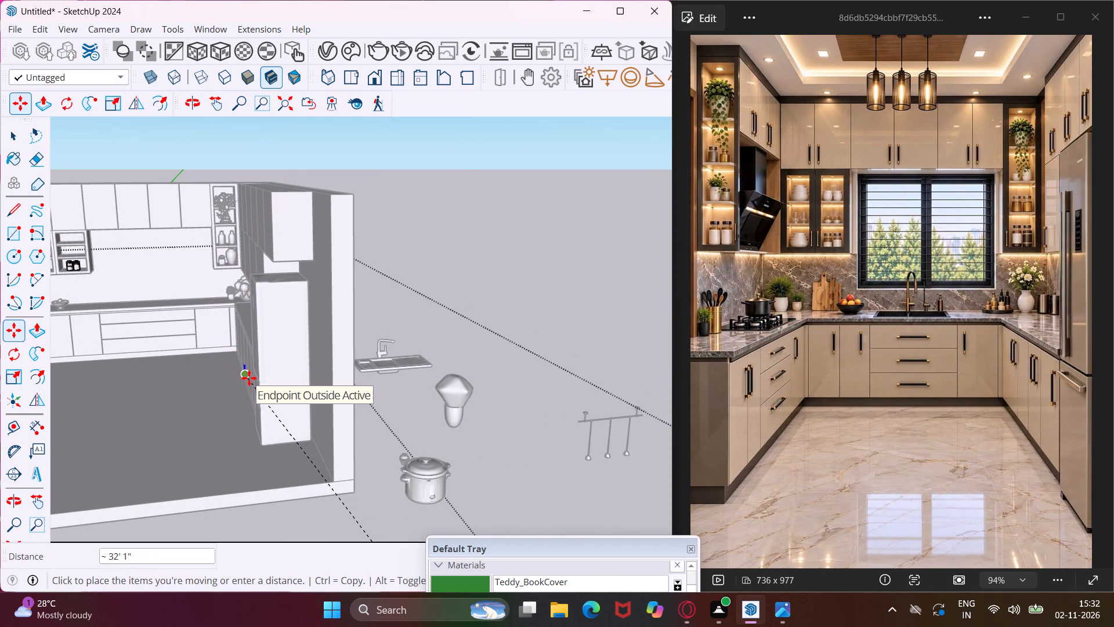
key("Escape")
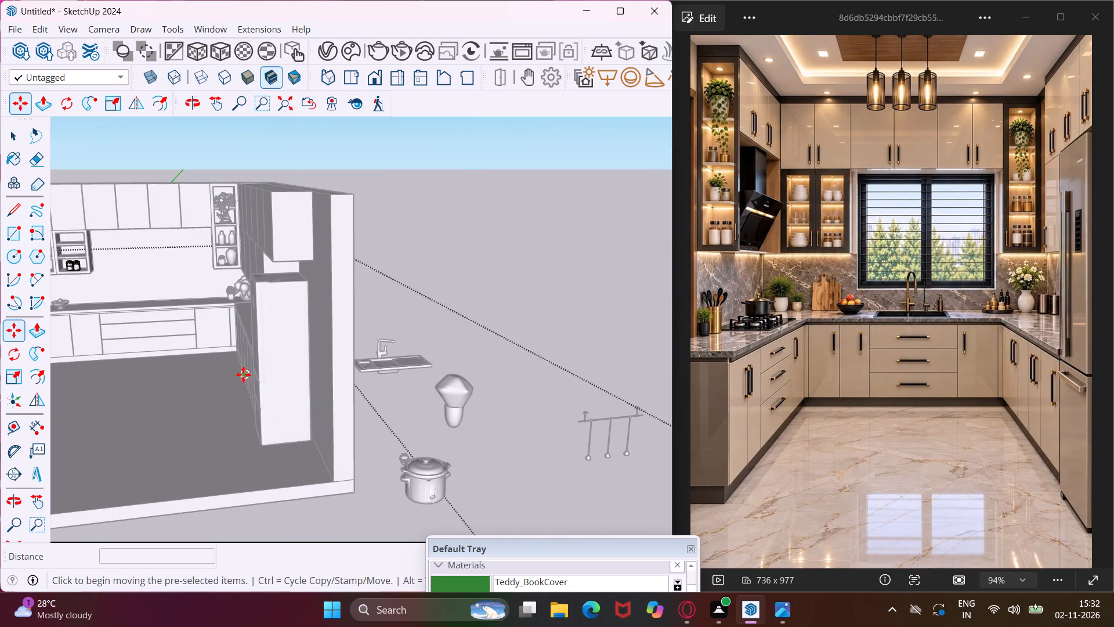
Leave the jar set and delete both bottles from the tall open shelf unit in the kitchen's far corner.
key("space")
scroll(229, 215, "up", 10)
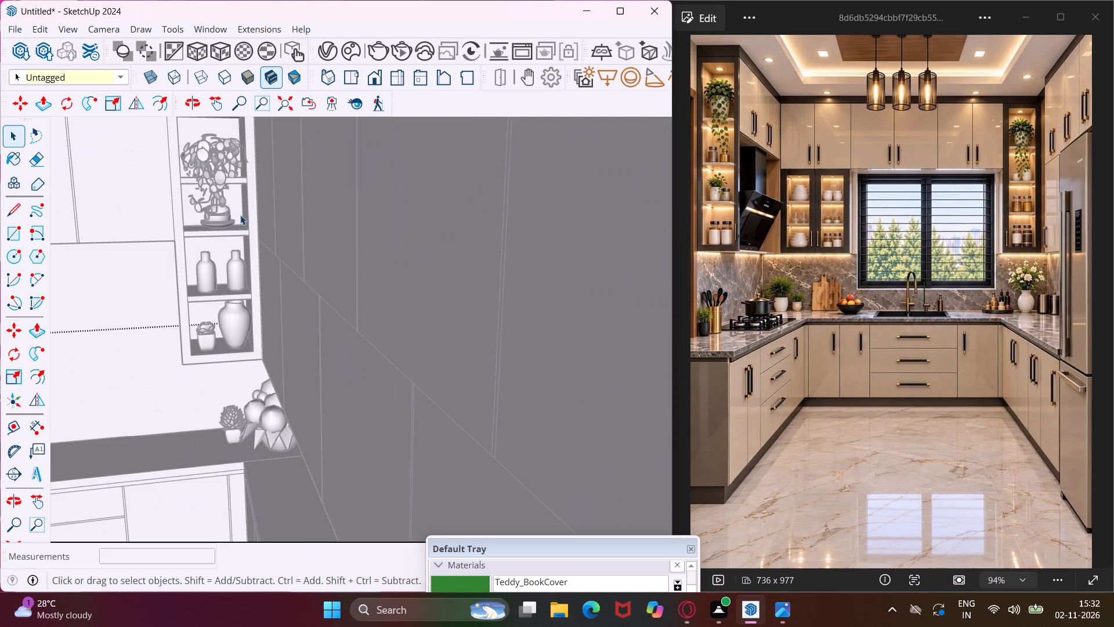
scroll(240, 215, "up", 10)
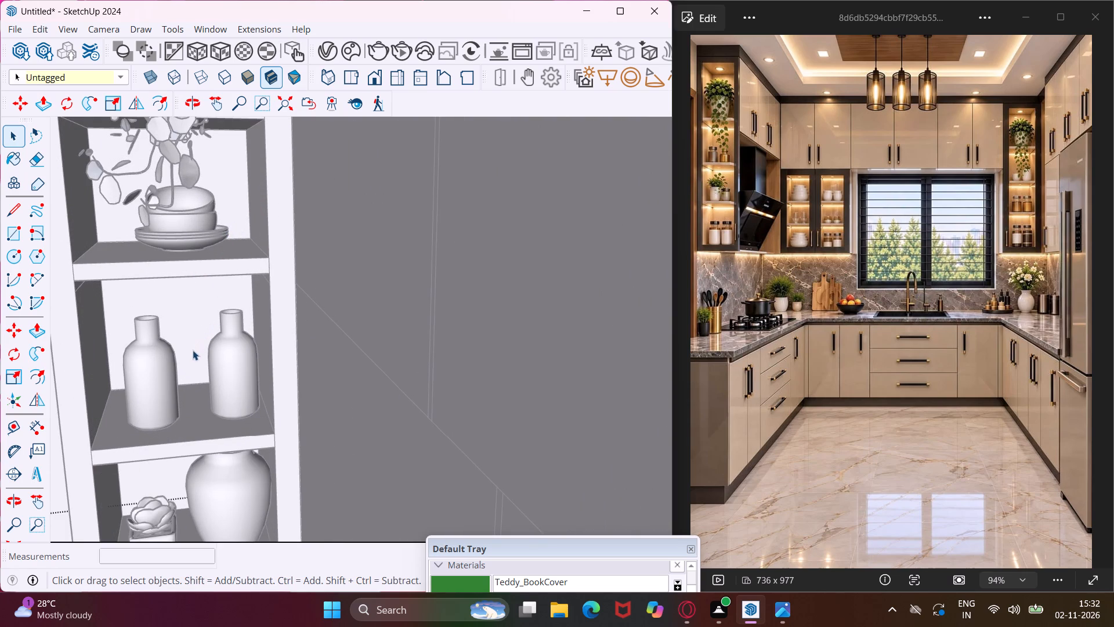
left_click(173, 383)
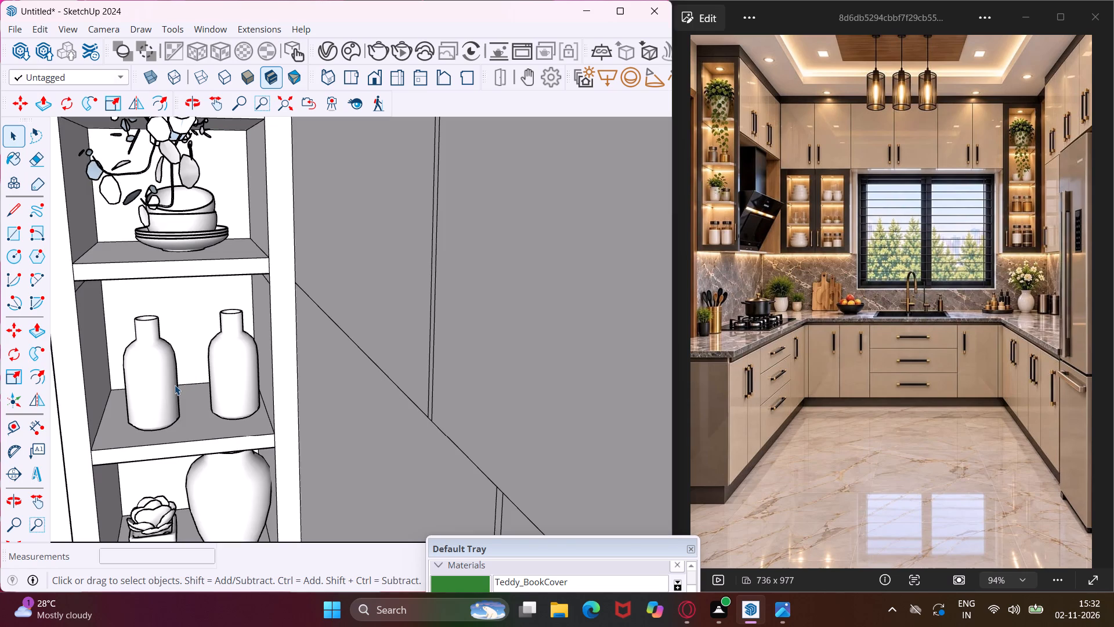
left_click(175, 385)
key("Delete")
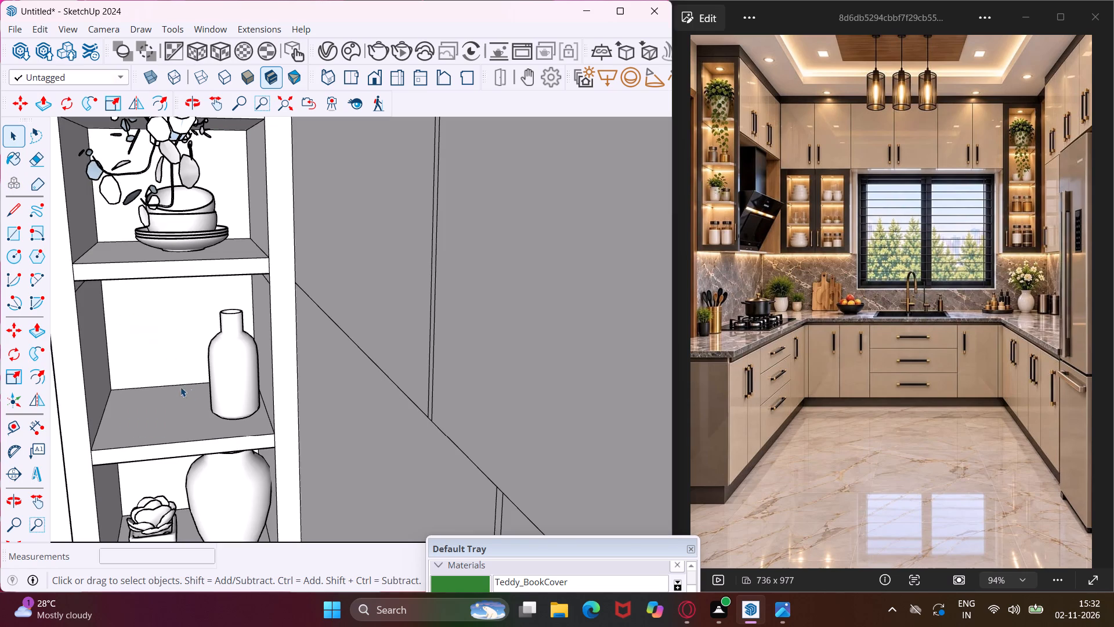
left_click(226, 396)
key("Delete")
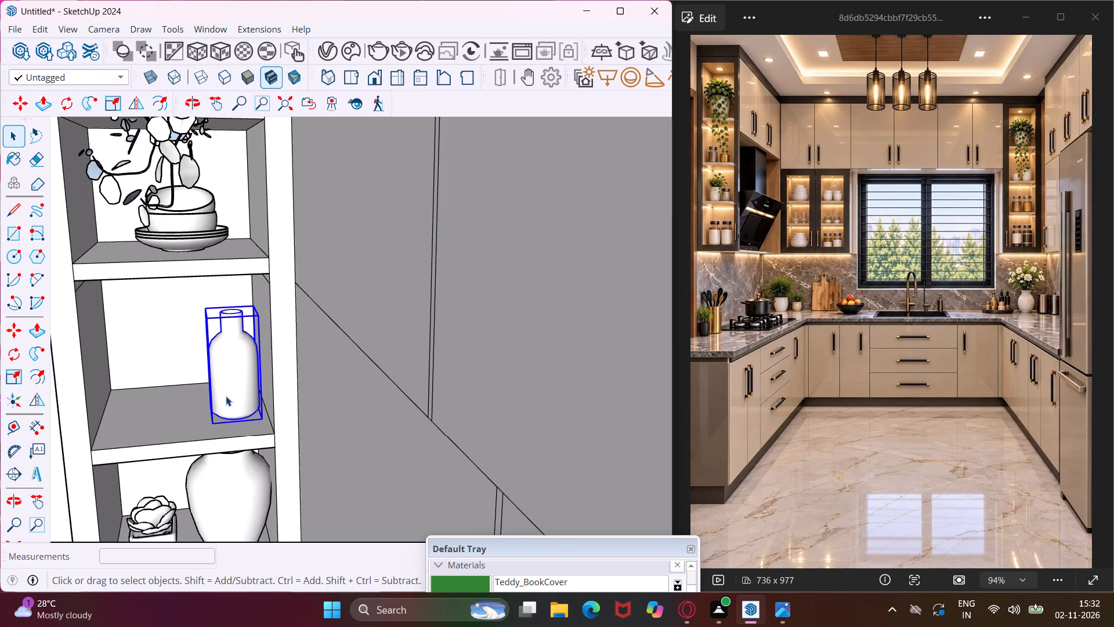
Delete the potted succulent and the large vase from the bottom compartment of the corner shelf unit.
scroll(187, 345, "down", 5)
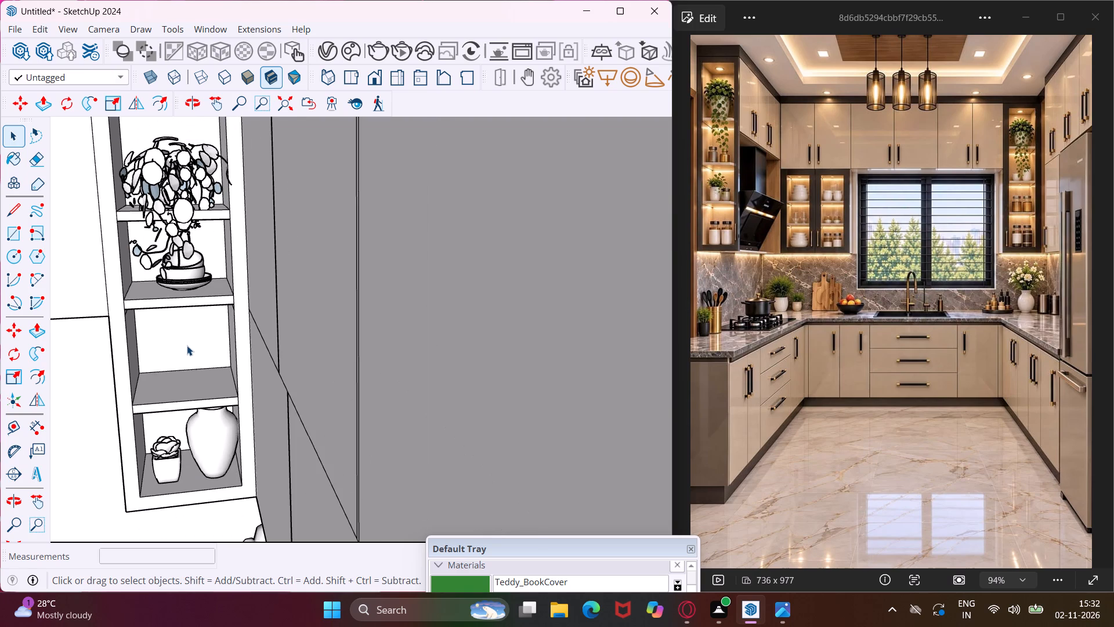
middle_click_drag(187, 345, 226, 315)
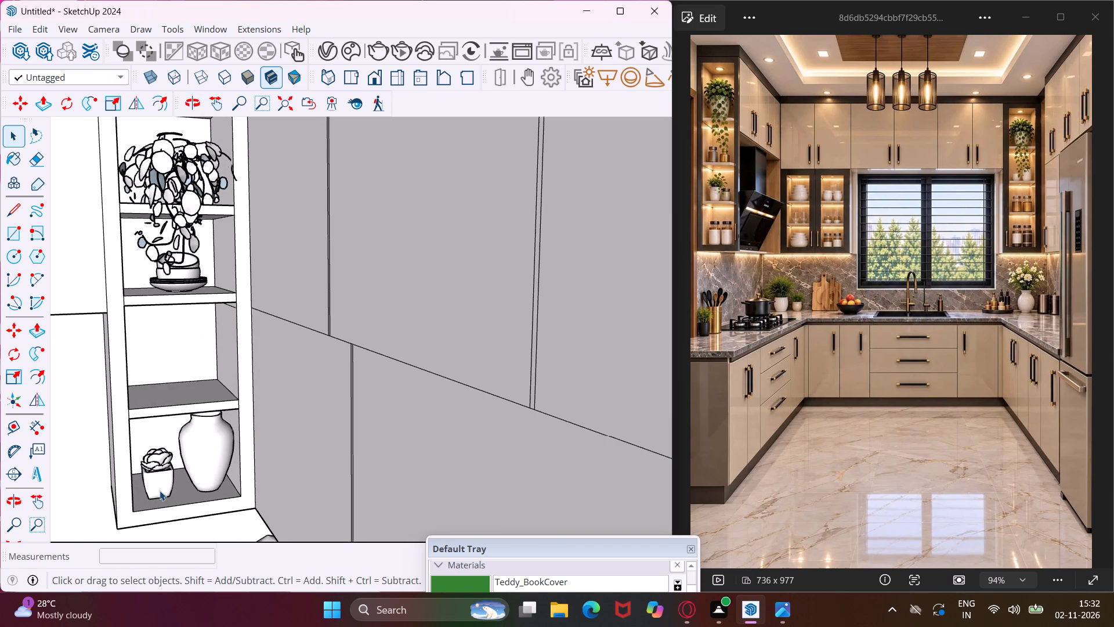
left_click(160, 491)
key("Delete")
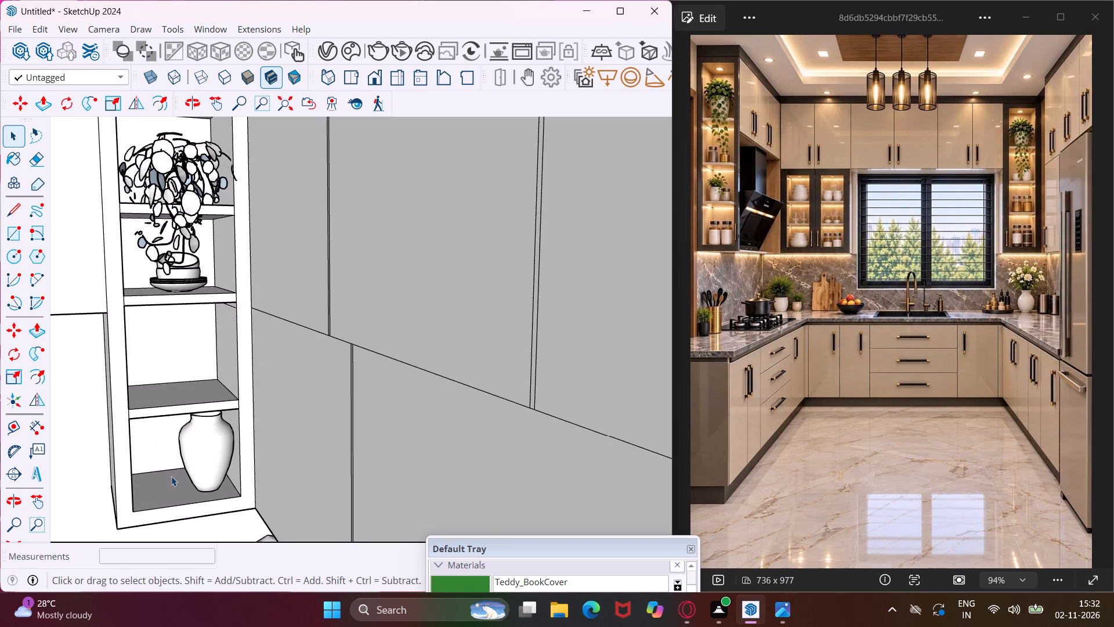
left_click(205, 459)
key("Delete")
Look over the corner shelf unit and the loose containers outside the kitchen for items to fill the empty shelves.
scroll(176, 457, "down", 3)
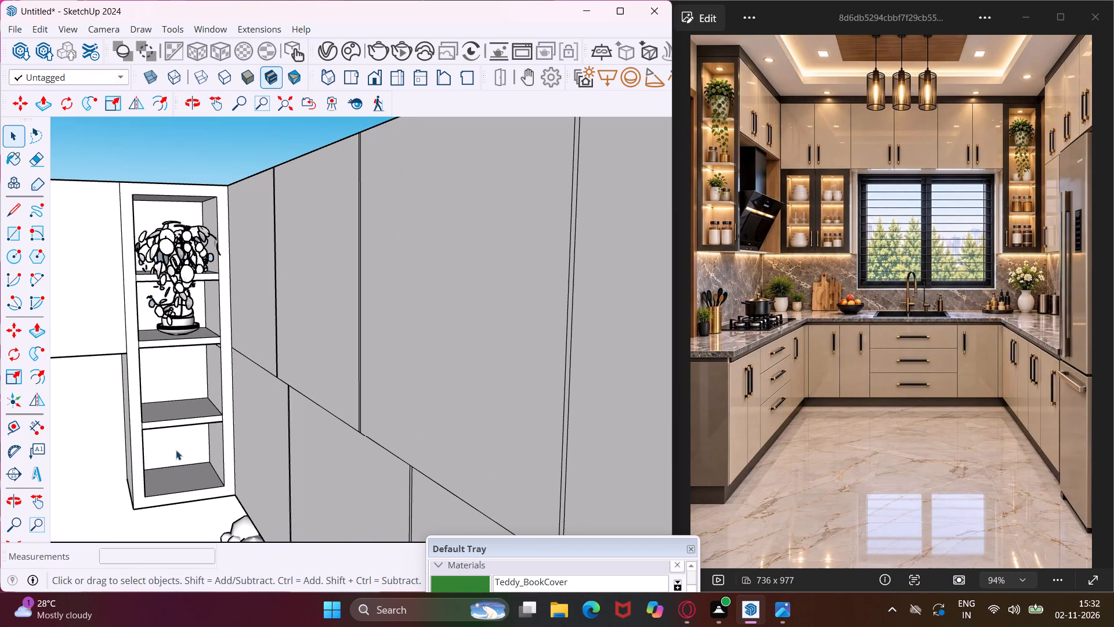
scroll(186, 320, "up", 3)
left_click(185, 323)
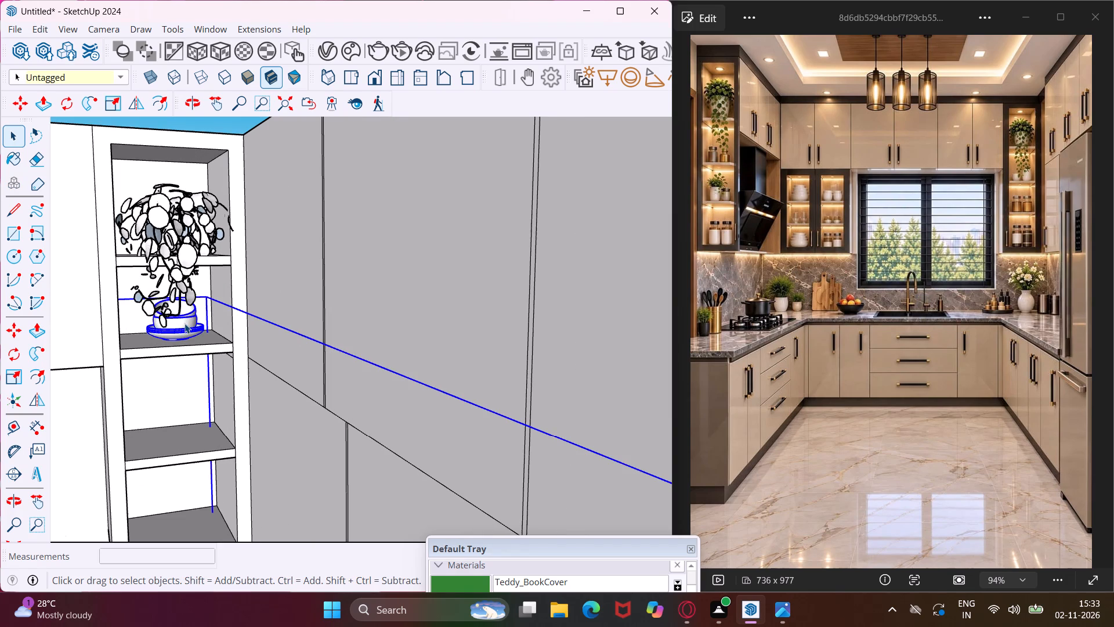
scroll(193, 315, "down", 5)
scroll(221, 278, "down", 12)
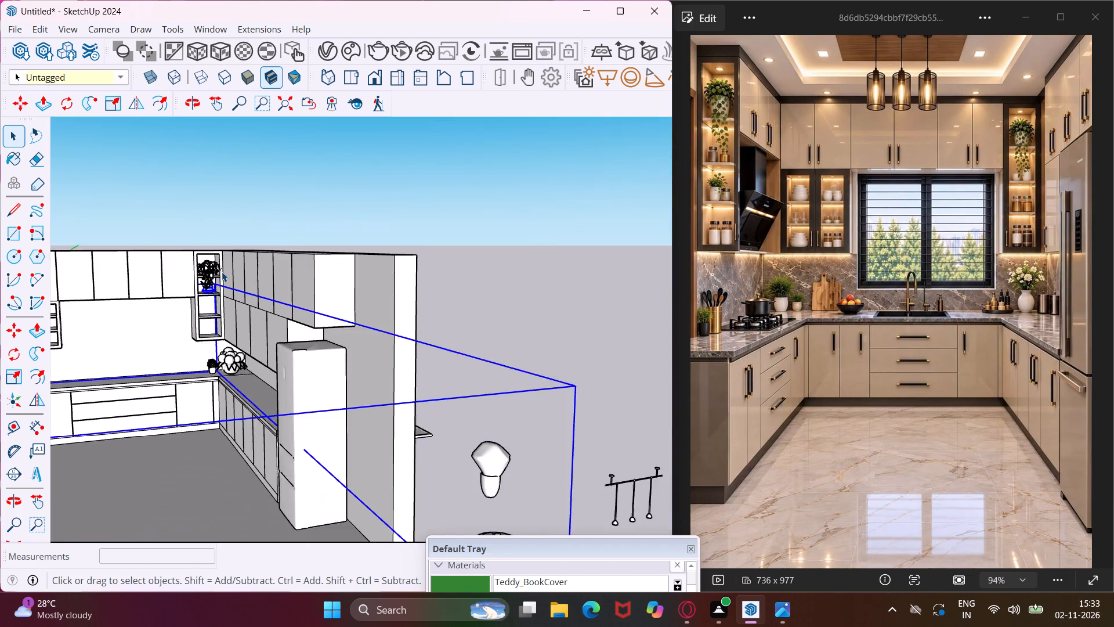
scroll(222, 272, "down", 9)
left_click(204, 452)
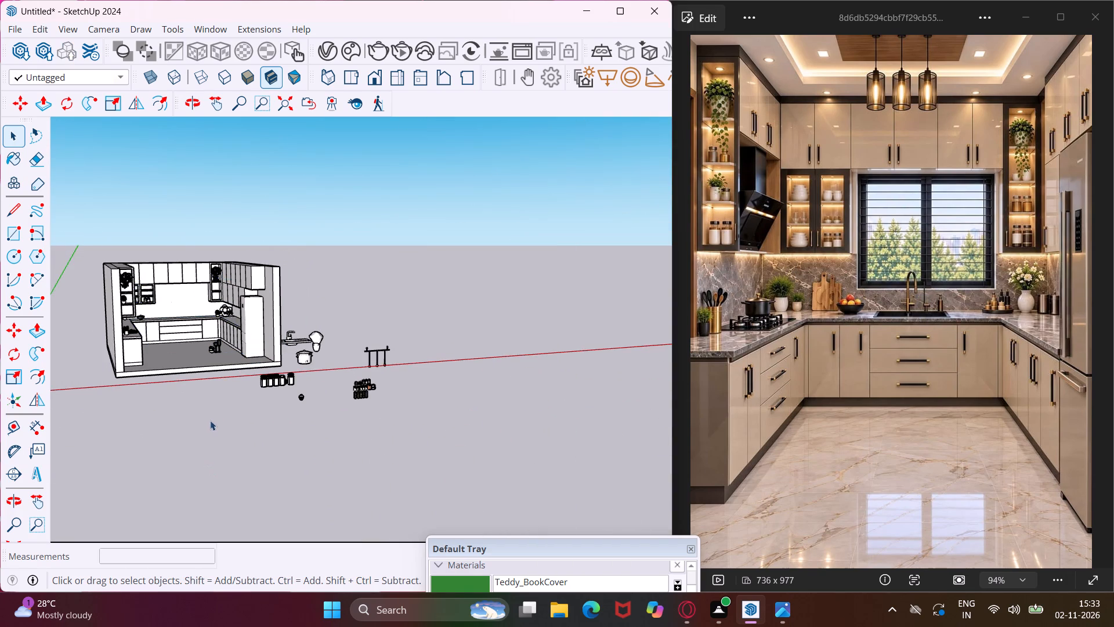
scroll(287, 387, "up", 9)
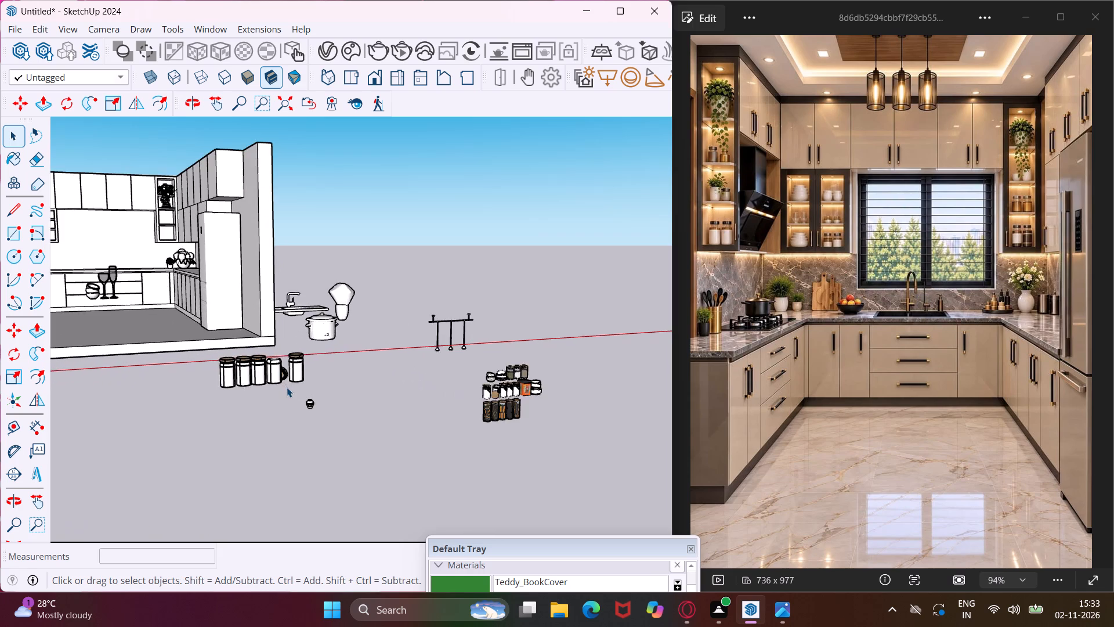
scroll(287, 387, "up", 6)
scroll(299, 409, "down", 4)
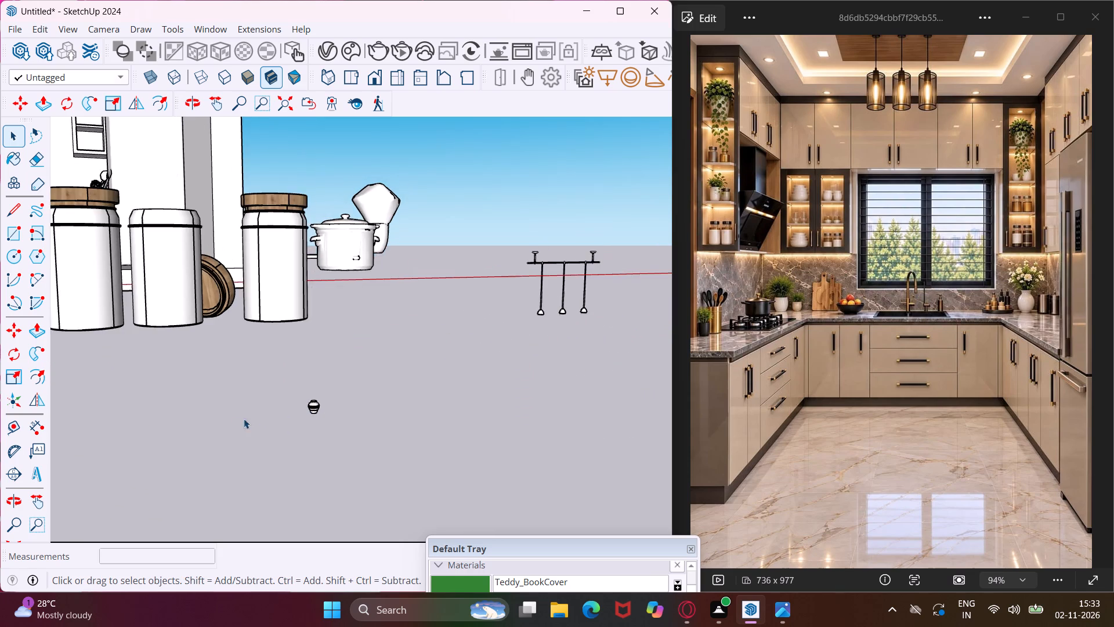
scroll(197, 413, "down", 17)
scroll(186, 411, "down", 4)
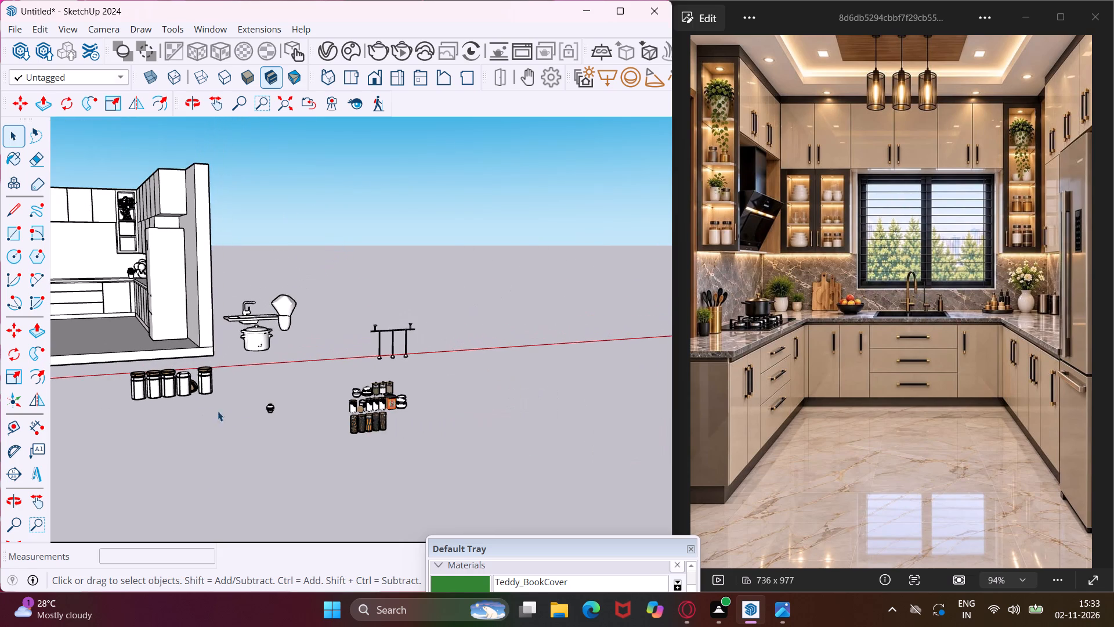
Open the jar and dish set for editing and select the two rightmost pasta jars in its bottom row.
scroll(381, 421, "up", 10)
middle_click_drag(381, 421, 377, 417)
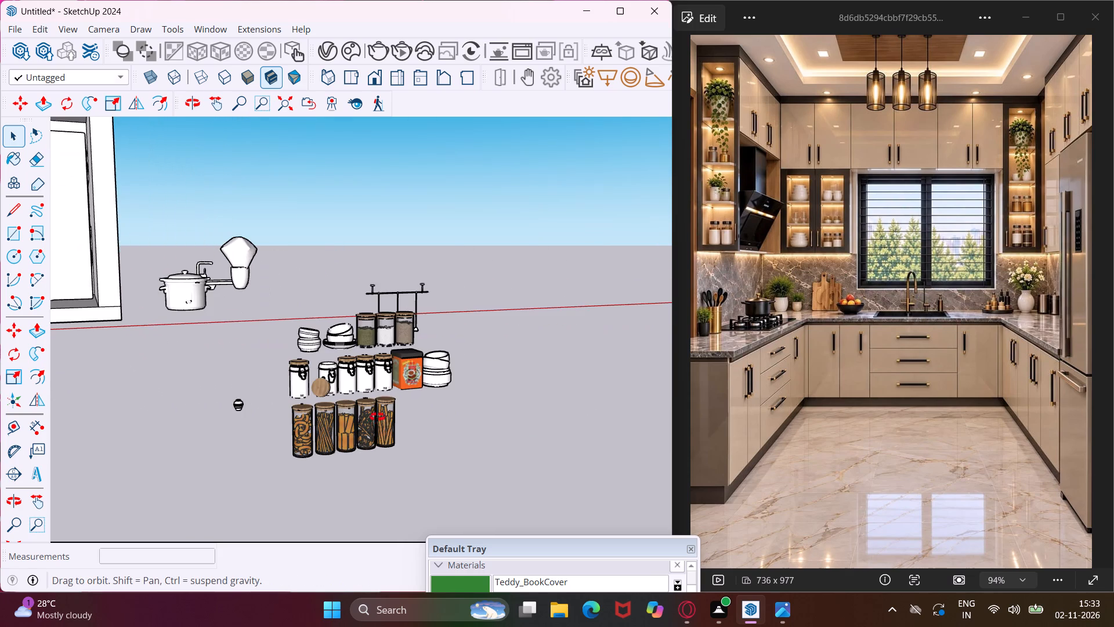
middle_click_drag(377, 417, 350, 399)
scroll(367, 417, "up", 8)
middle_click_drag(367, 417, 347, 390)
double_click(368, 419)
left_click(368, 419)
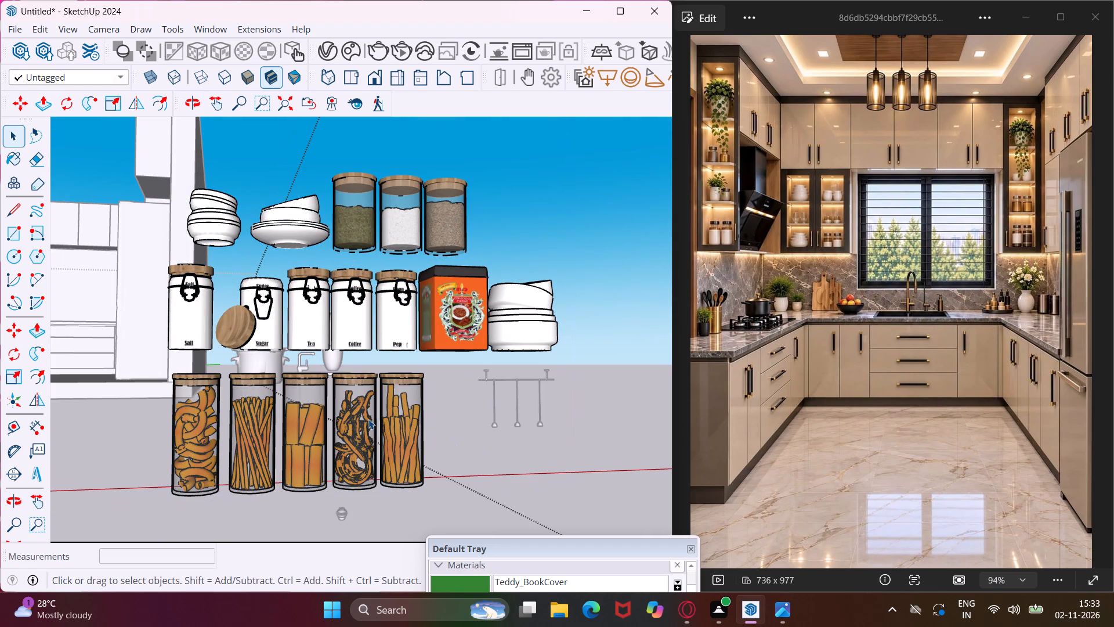
scroll(368, 419, "down", 4)
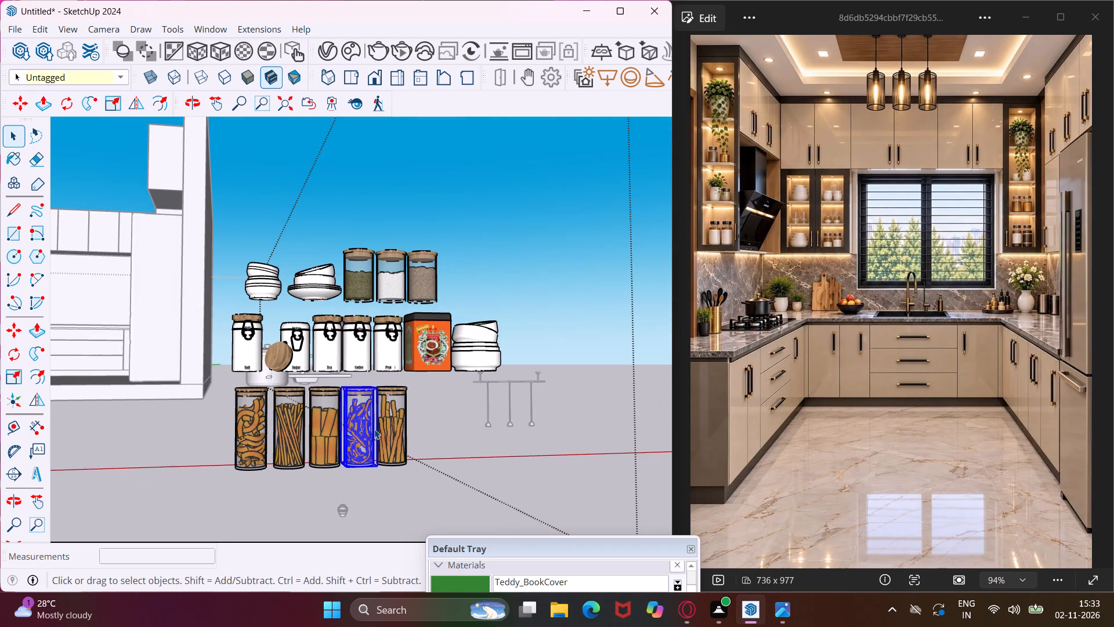
left_click(394, 446, "ctrl")
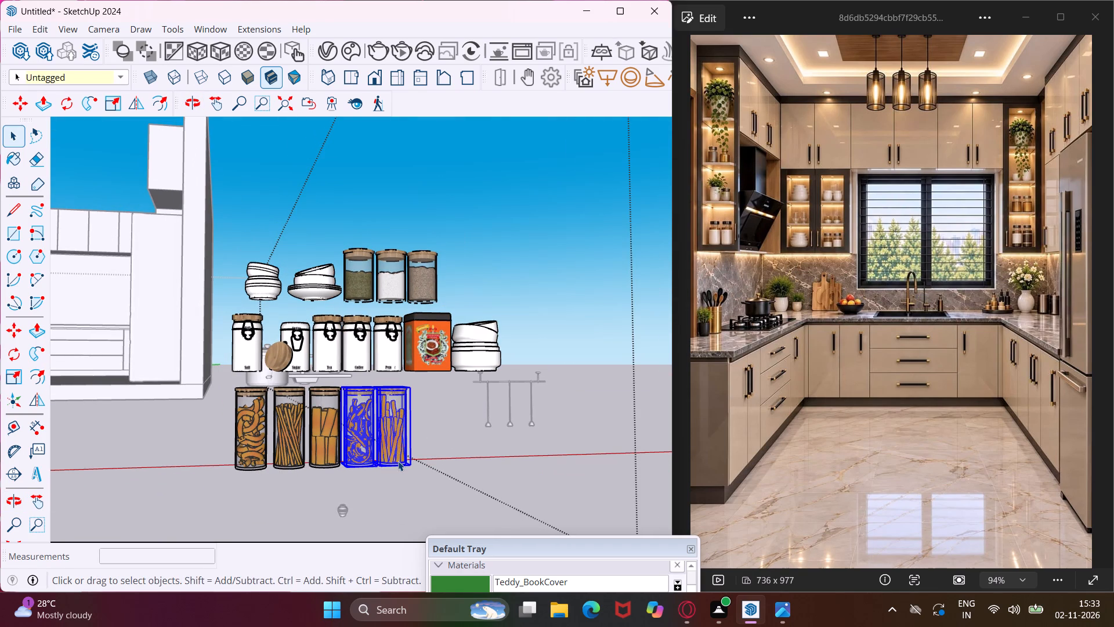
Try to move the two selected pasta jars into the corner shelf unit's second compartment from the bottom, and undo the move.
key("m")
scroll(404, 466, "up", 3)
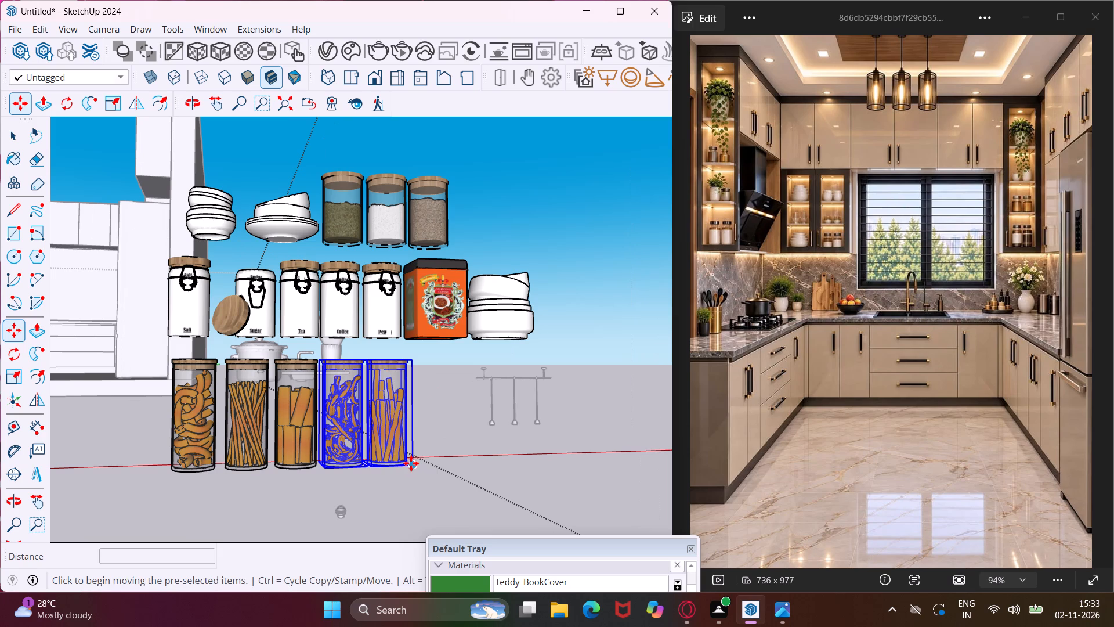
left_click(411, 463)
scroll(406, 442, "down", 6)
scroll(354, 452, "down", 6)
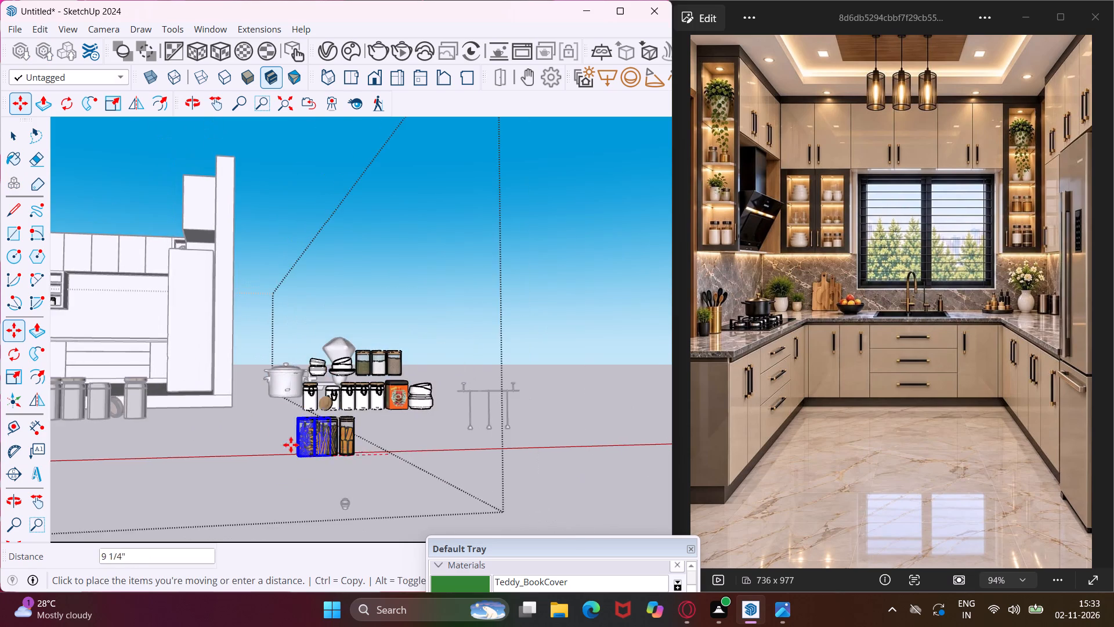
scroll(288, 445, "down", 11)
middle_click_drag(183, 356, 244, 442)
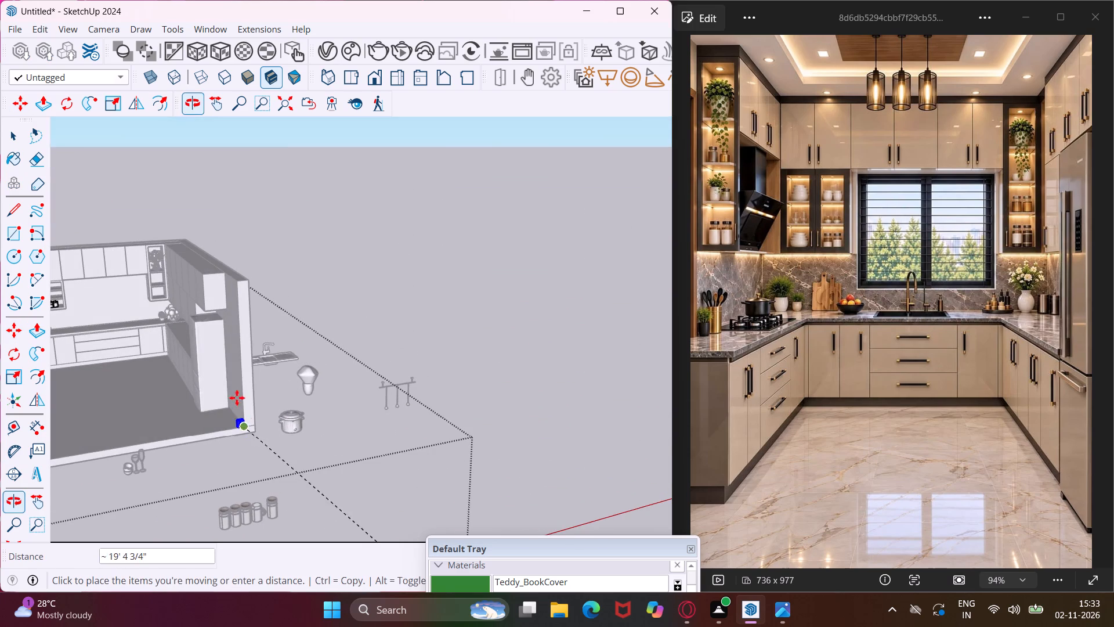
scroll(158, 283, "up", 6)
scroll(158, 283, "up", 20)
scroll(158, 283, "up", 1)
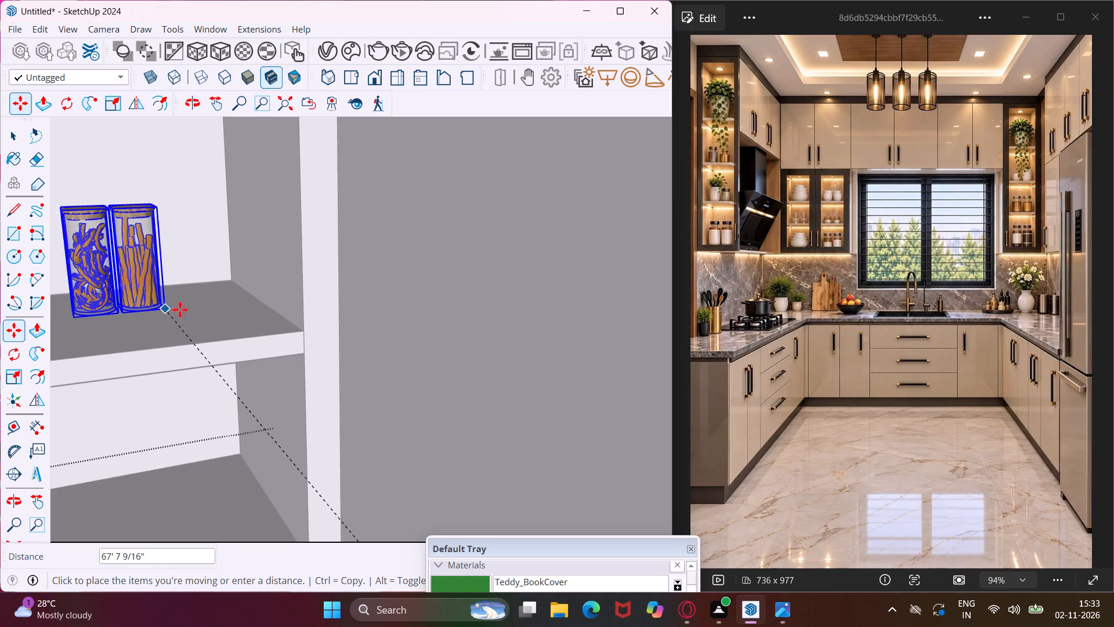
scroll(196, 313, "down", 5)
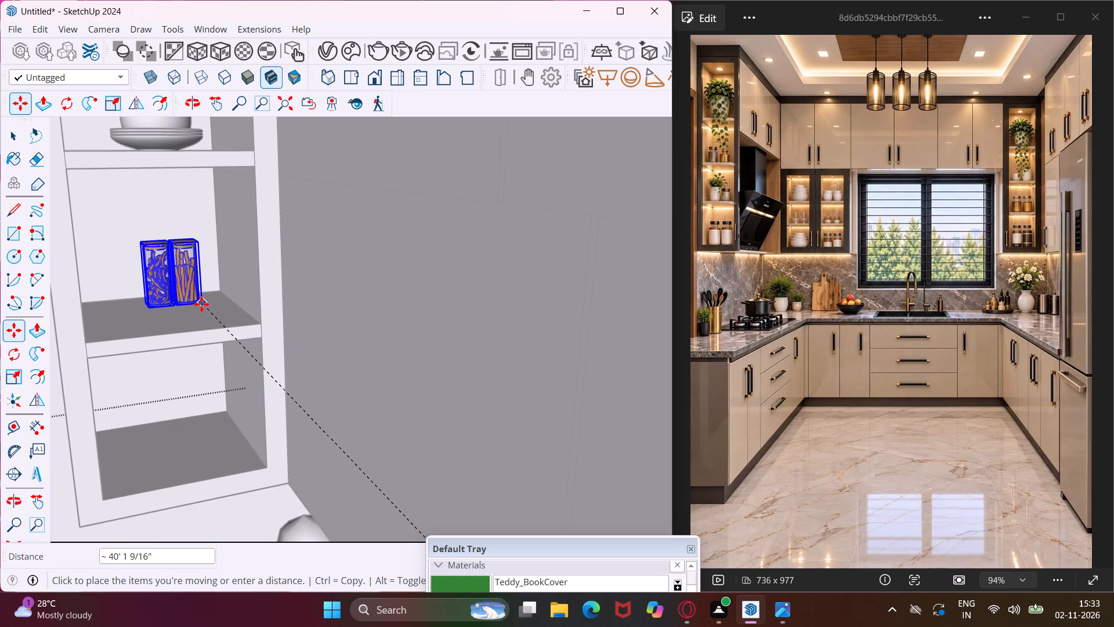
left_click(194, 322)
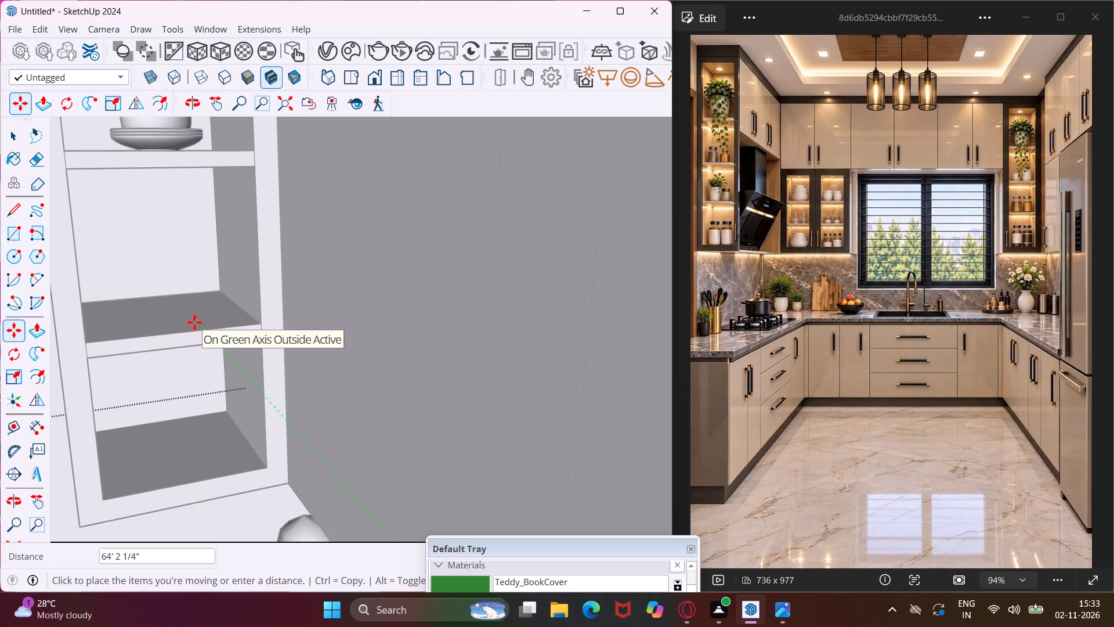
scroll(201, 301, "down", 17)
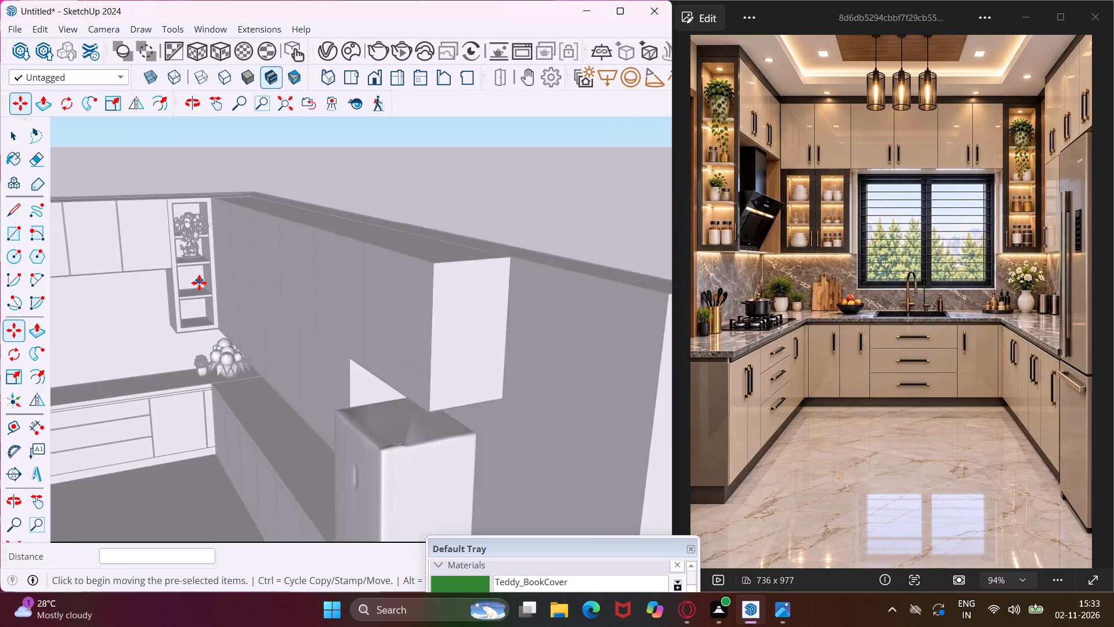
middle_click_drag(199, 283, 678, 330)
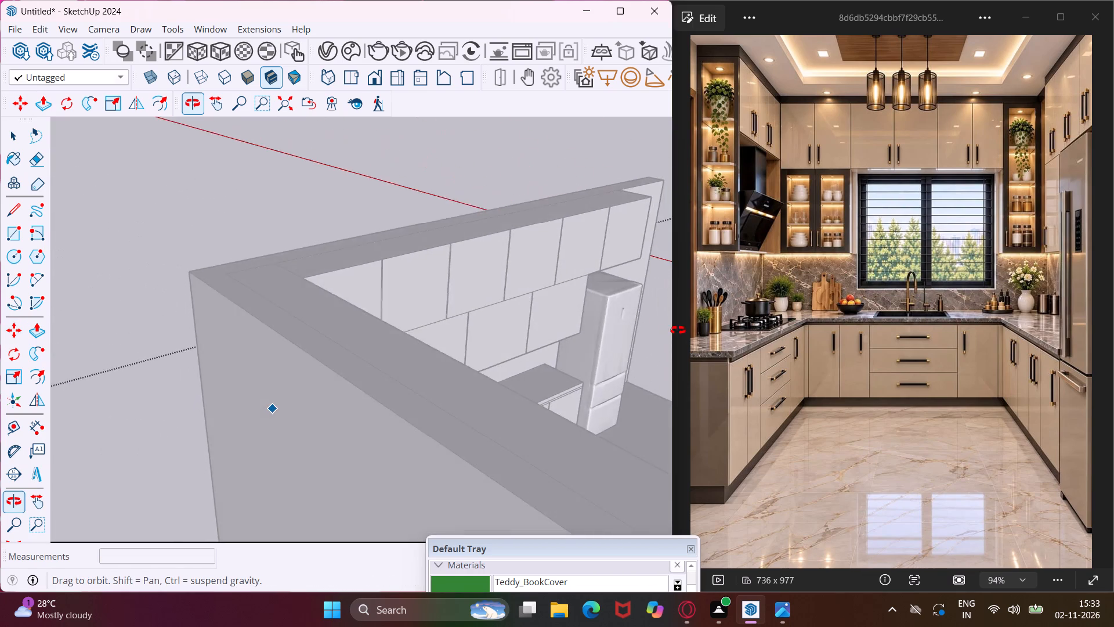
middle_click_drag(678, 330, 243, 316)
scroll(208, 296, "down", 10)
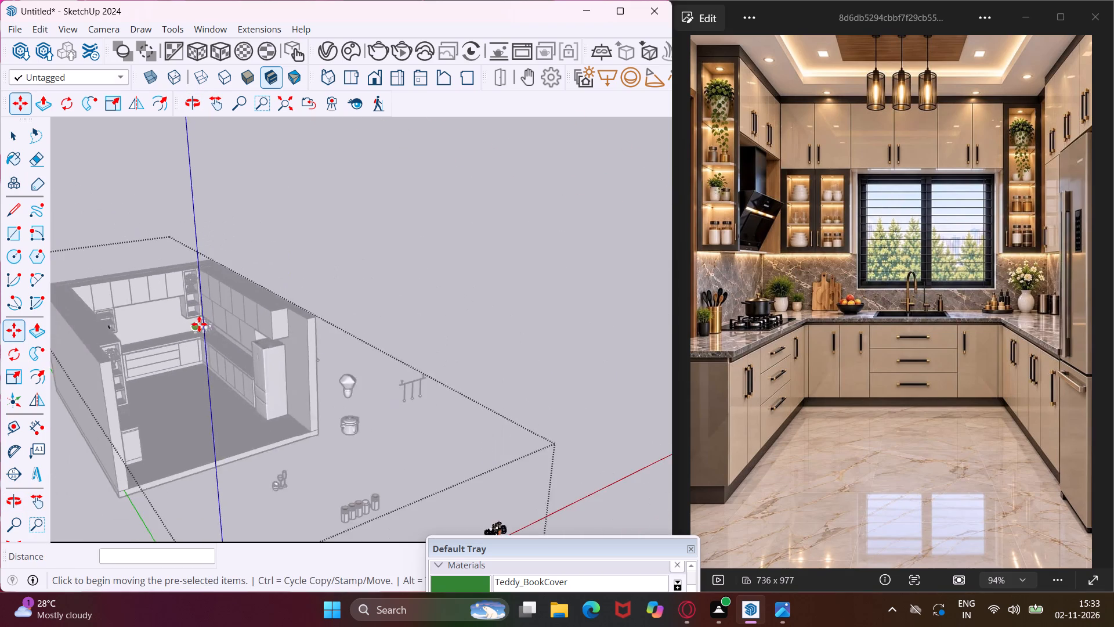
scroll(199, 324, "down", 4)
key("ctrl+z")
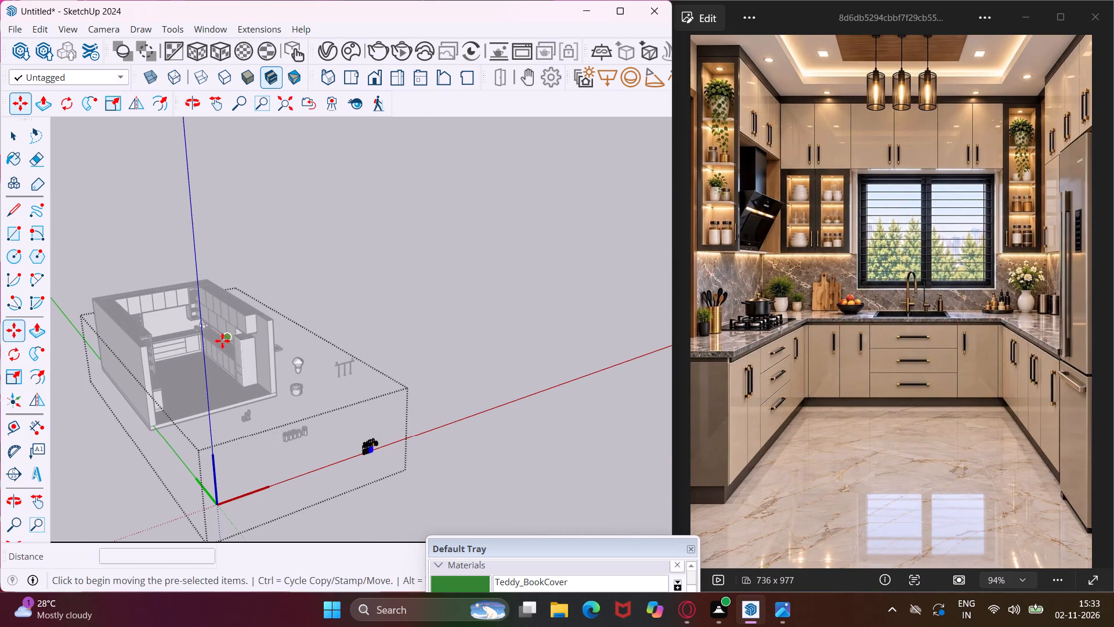
Move the two selected pasta jars about 39' 6" onto the shelf of the corner unit's second compartment from the bottom.
scroll(375, 458, "up", 10)
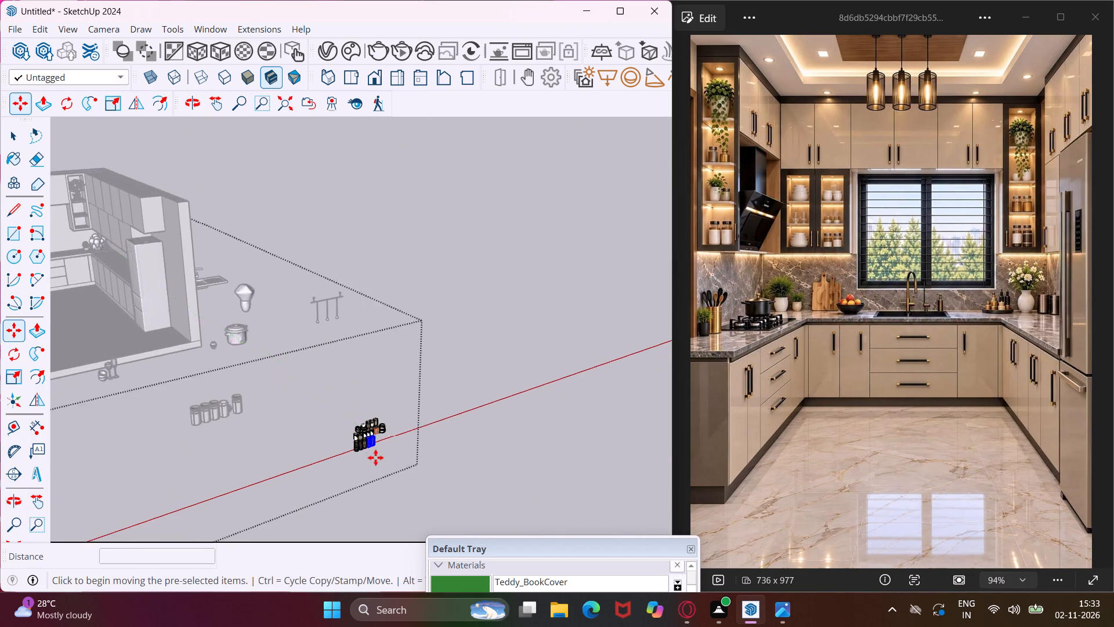
scroll(375, 457, "up", 10)
middle_click_drag(371, 439, 341, 415)
scroll(341, 415, "up", 1)
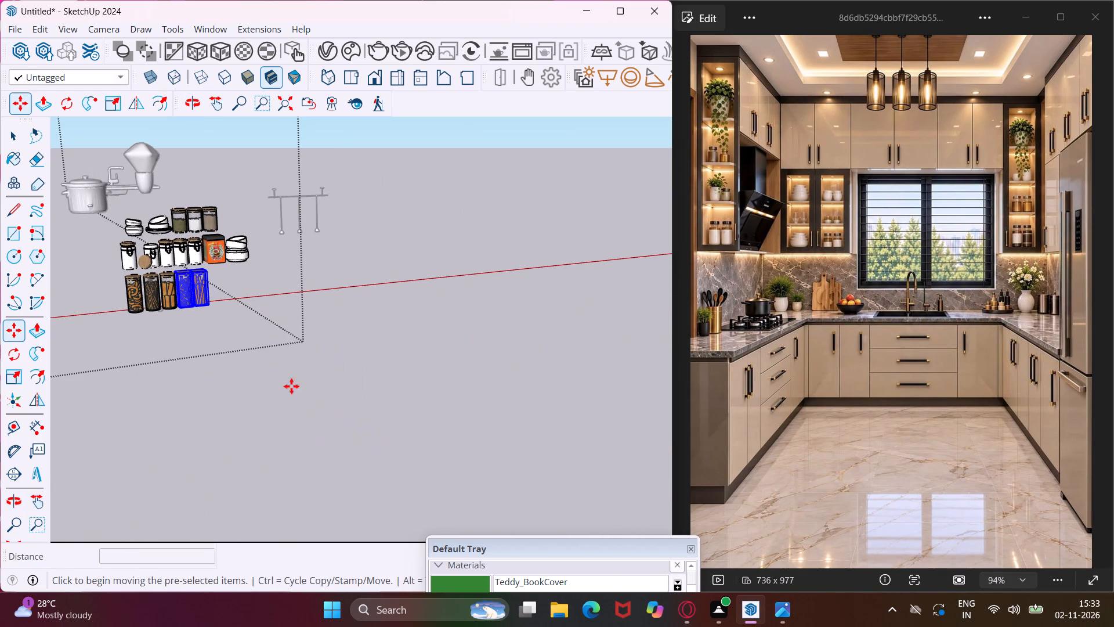
left_click(211, 307)
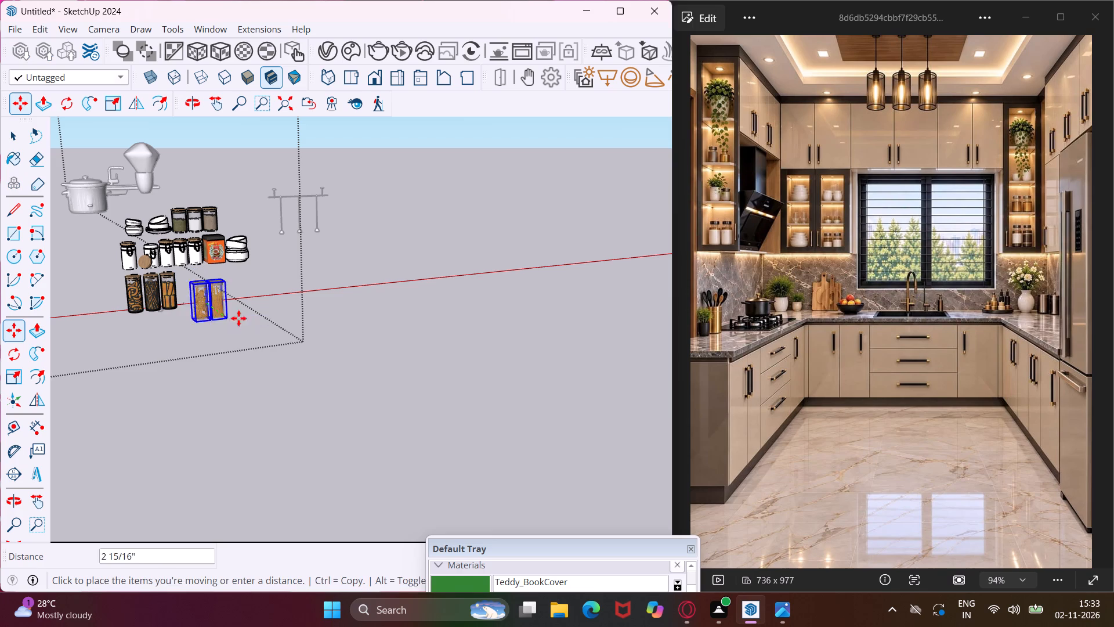
scroll(306, 329, "down", 13)
scroll(355, 354, "down", 6)
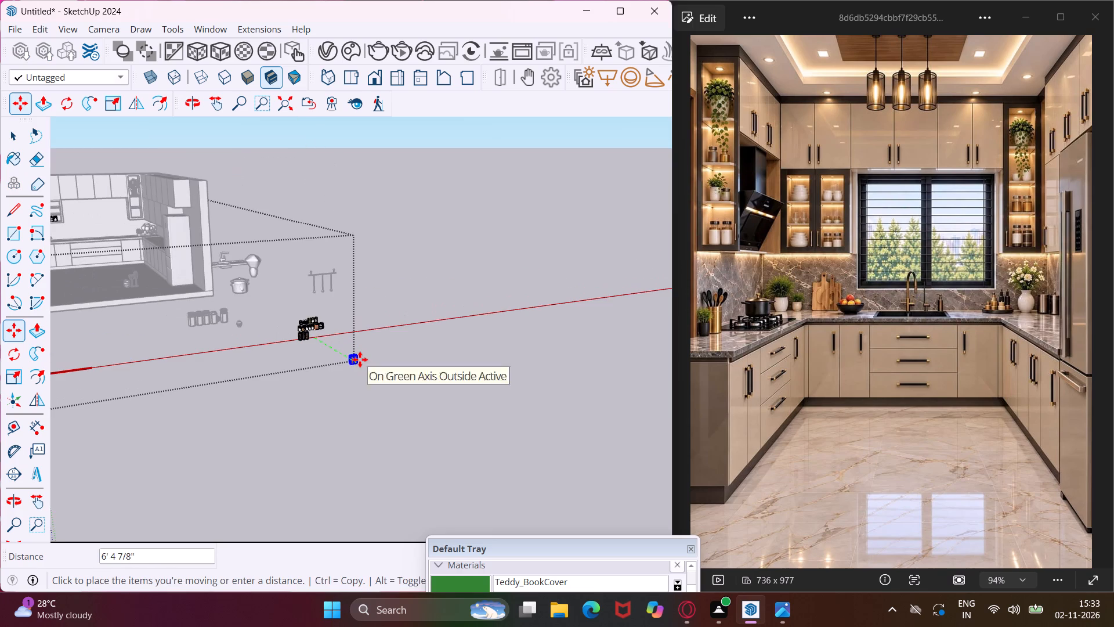
scroll(133, 204, "up", 9)
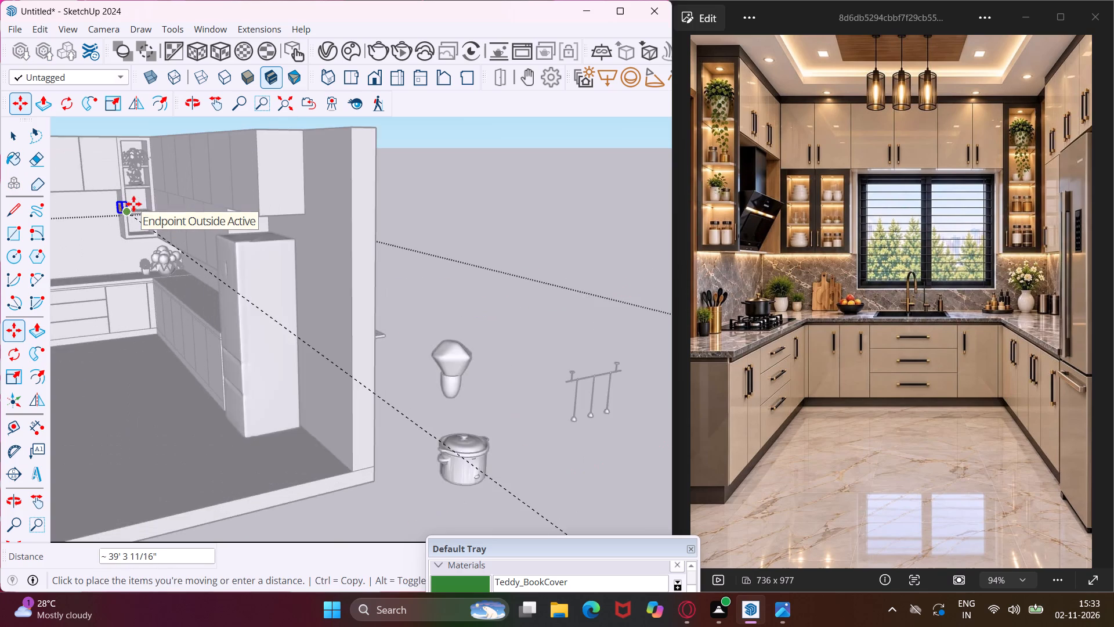
scroll(133, 204, "up", 15)
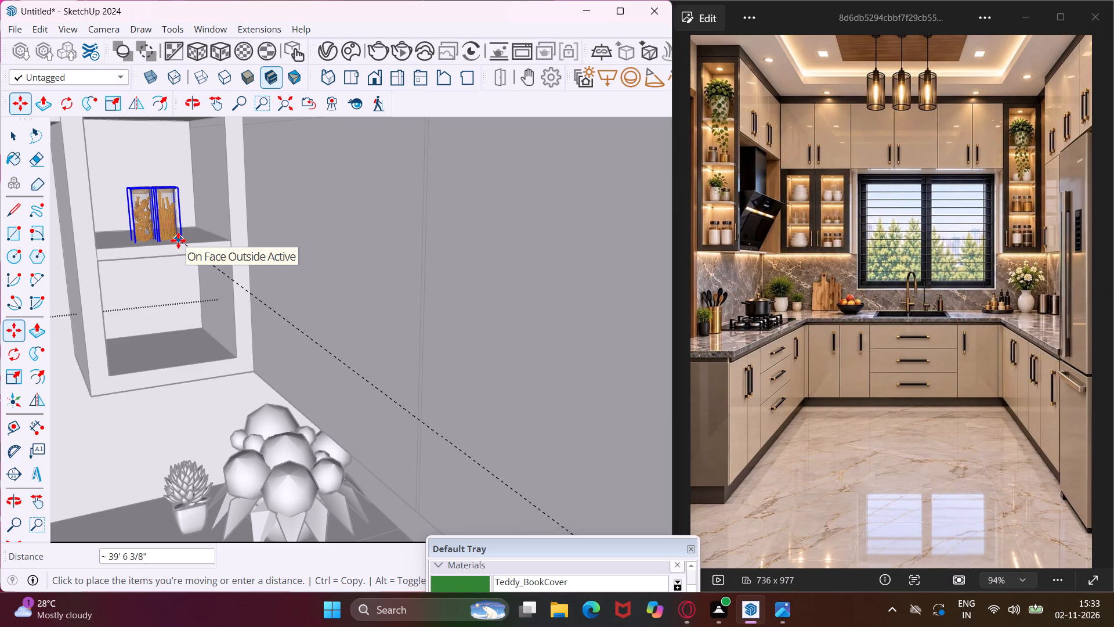
left_click(178, 240)
Scale the two pasta jars in the corner shelf unit up uniformly by about 1.38 and clear the selection.
scroll(191, 221, "down", 2)
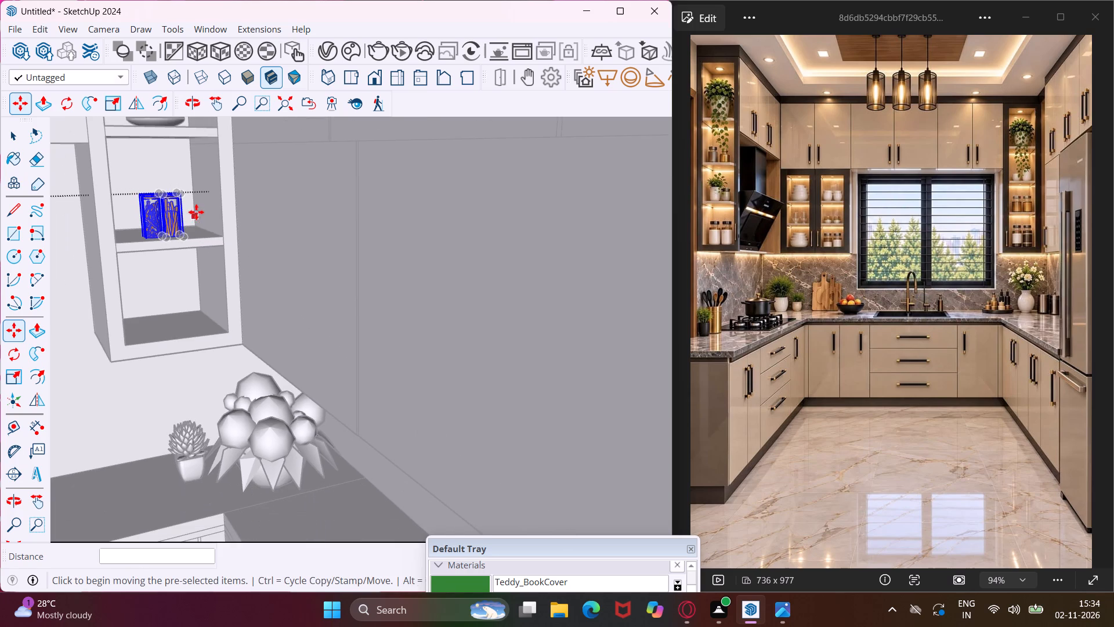
left_click(10, 376)
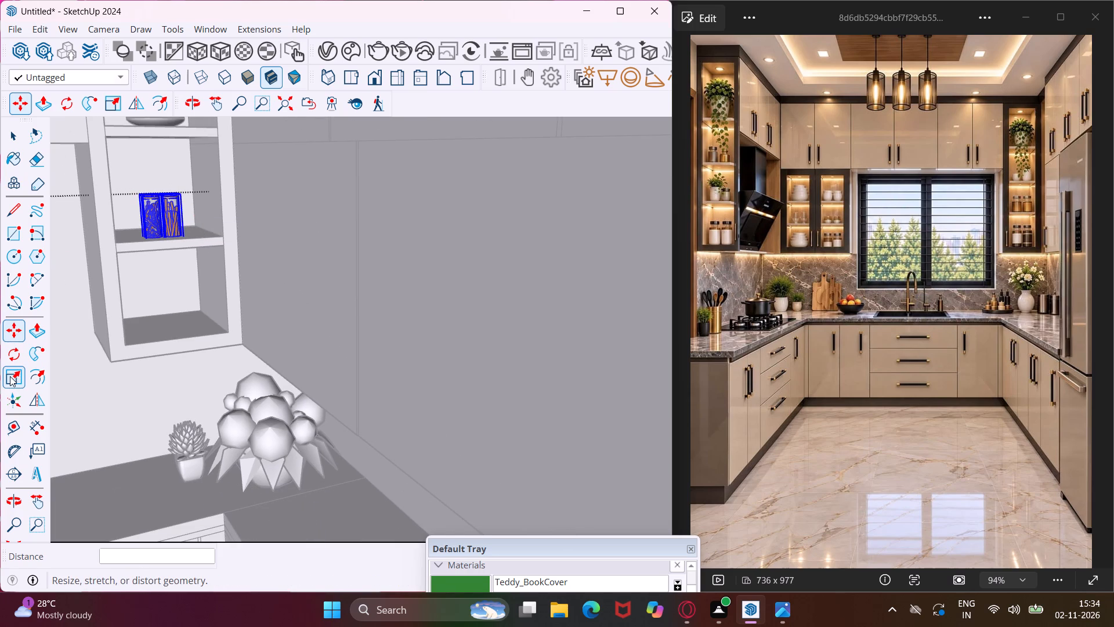
scroll(141, 186, "up", 2)
left_click(141, 199)
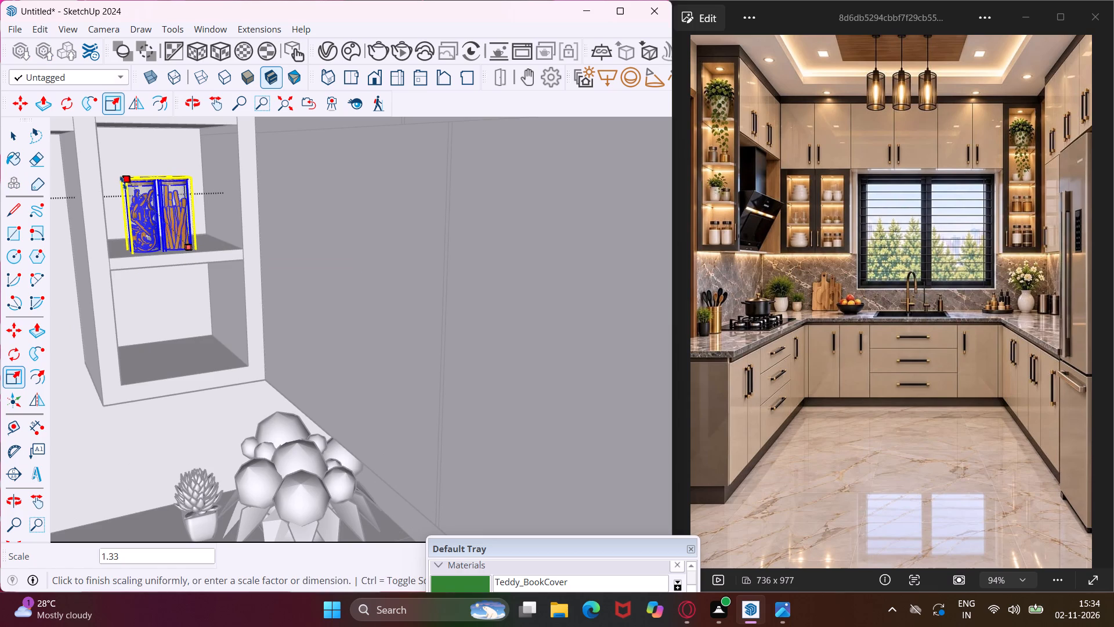
left_click(121, 179)
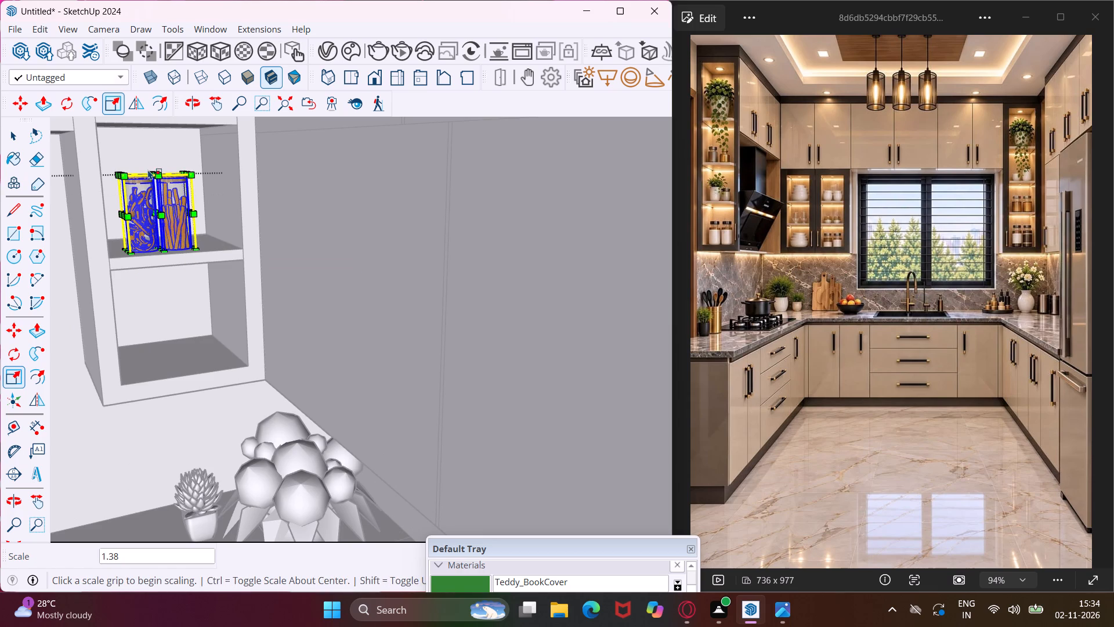
scroll(148, 170, "down", 20)
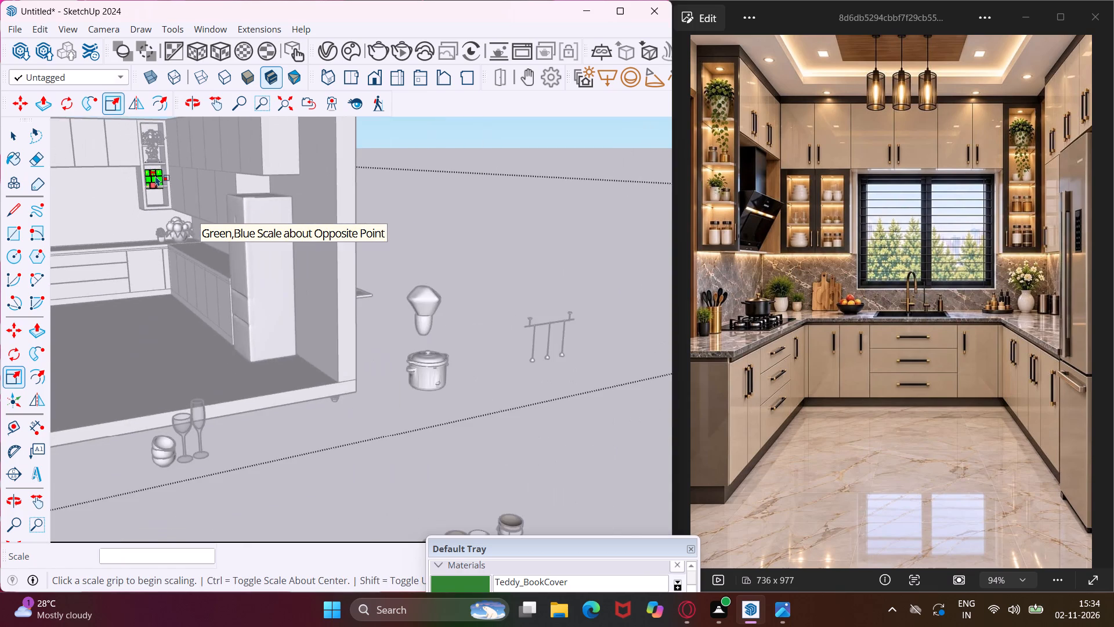
scroll(155, 176, "down", 4)
key("Escape")
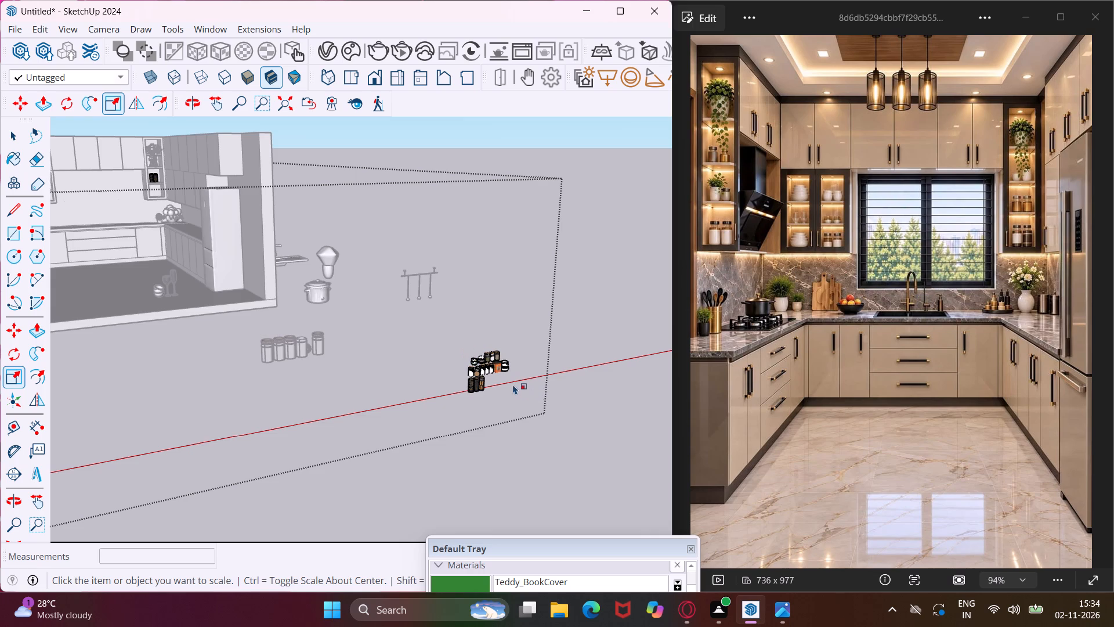
Select the middle and right jars of the three pasta jars left in the jar set's bottom row.
scroll(508, 381, "up", 4)
key("space")
middle_click_drag(508, 381, 446, 384)
scroll(403, 386, "up", 5)
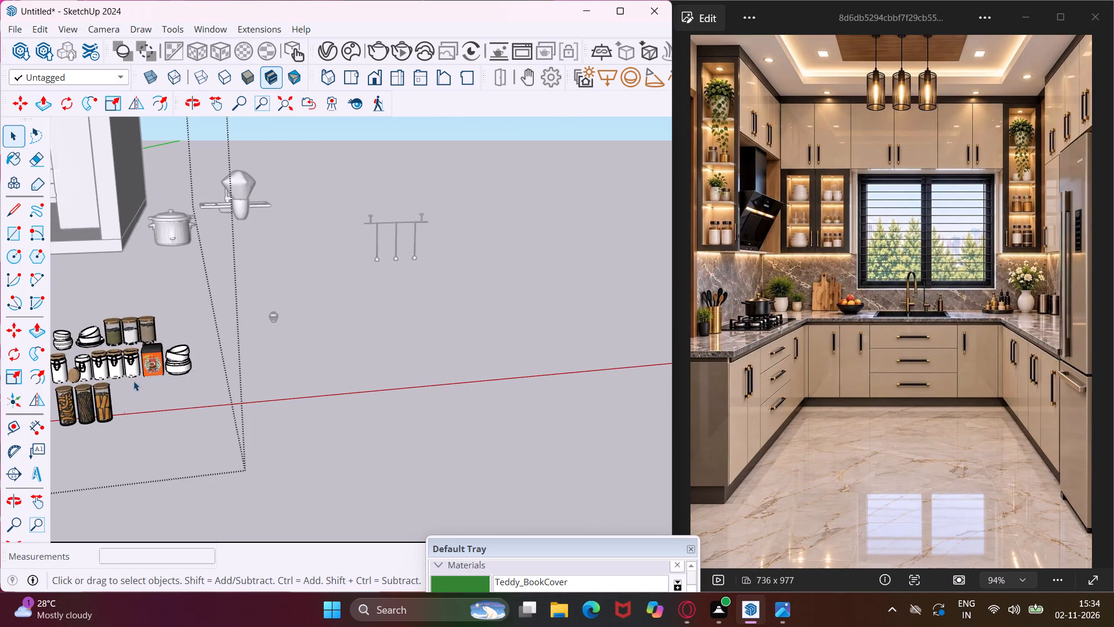
middle_click_drag(133, 381, 183, 381)
scroll(468, 423, "up", 8)
middle_click_drag(472, 406, 366, 355)
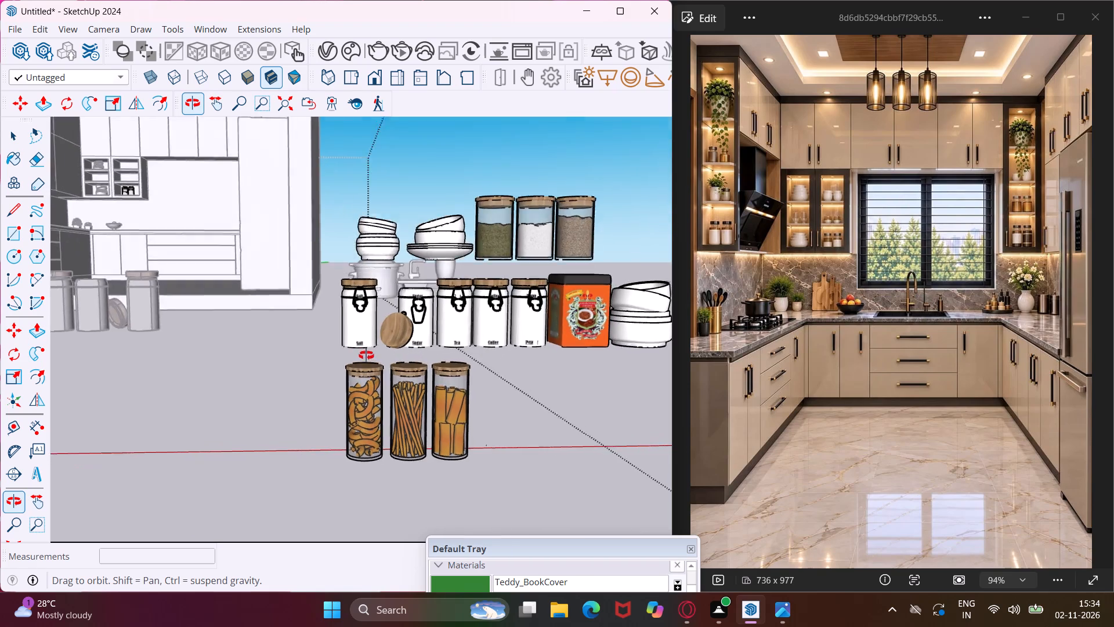
middle_click_drag(366, 355, 359, 327)
scroll(387, 370, "up", 3)
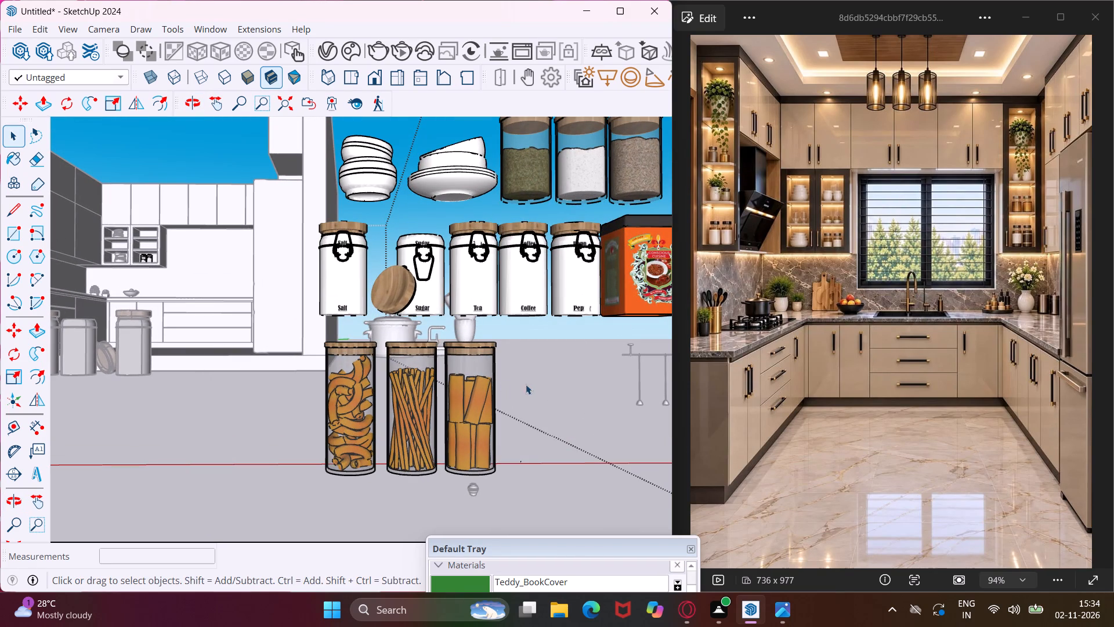
left_click_drag(506, 328, 428, 406)
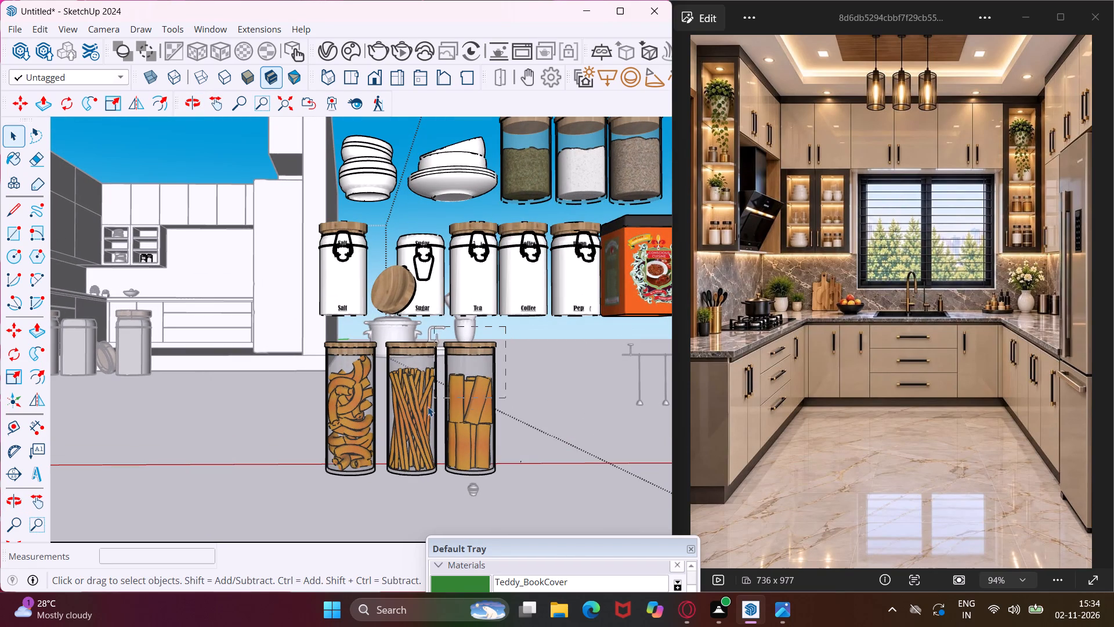
Move the two glass jars of straight and flat pasta from the loose props onto the tall corner unit's bottom shelf.
left_click_drag(428, 406, 386, 486)
left_click_drag(386, 486, 384, 489)
key("m")
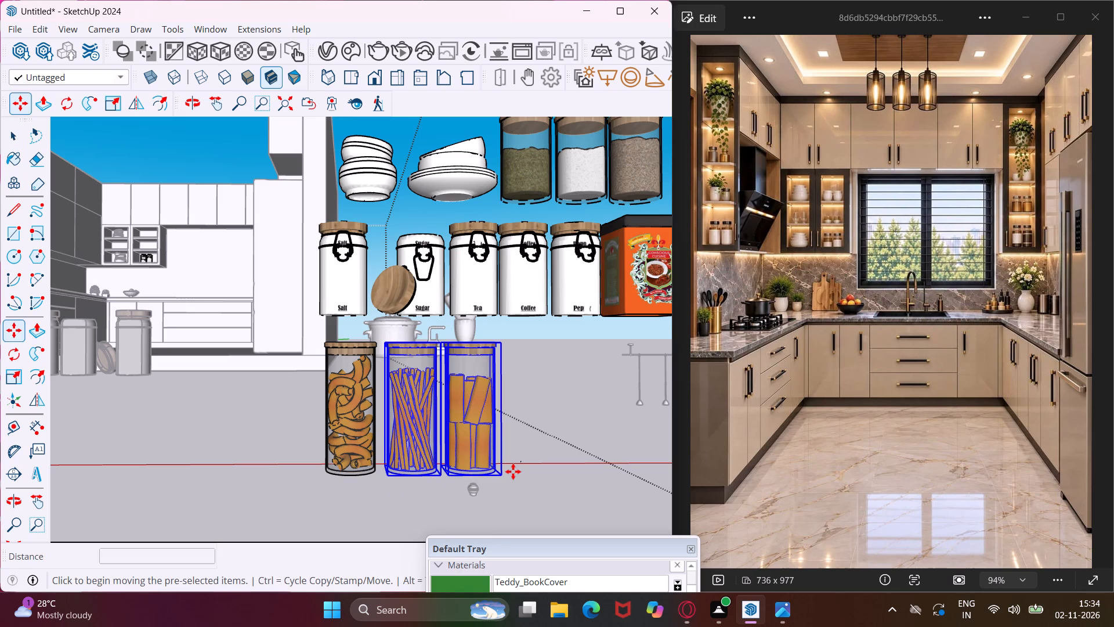
scroll(505, 477, "up", 4)
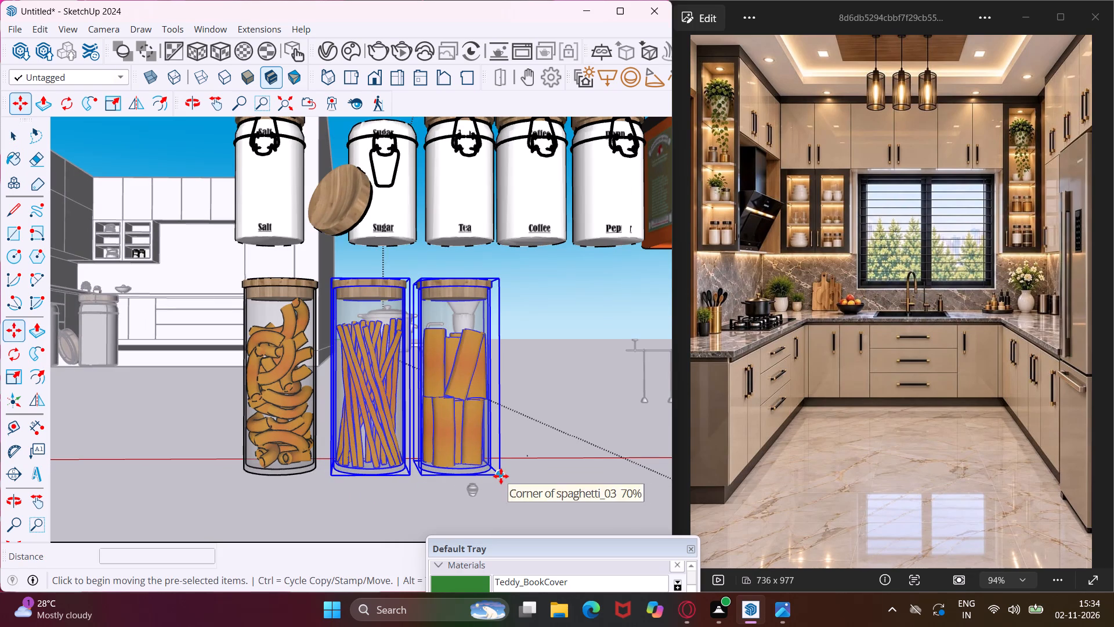
left_click(501, 476)
scroll(440, 497, "down", 16)
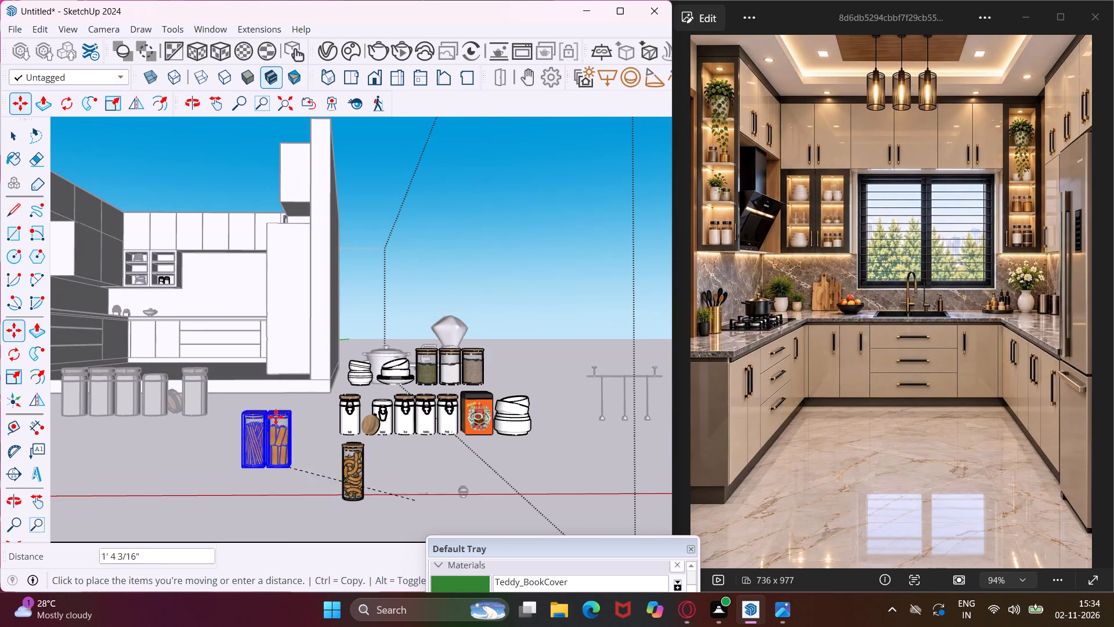
middle_click_drag(230, 248, 320, 328)
scroll(291, 279, "down", 11)
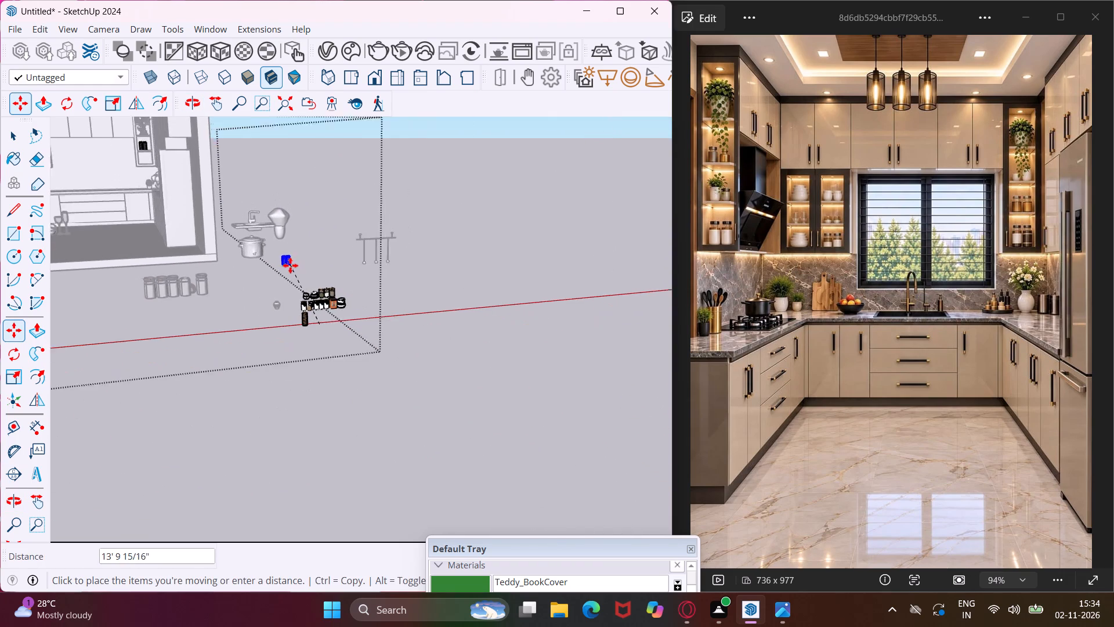
scroll(139, 147, "up", 16)
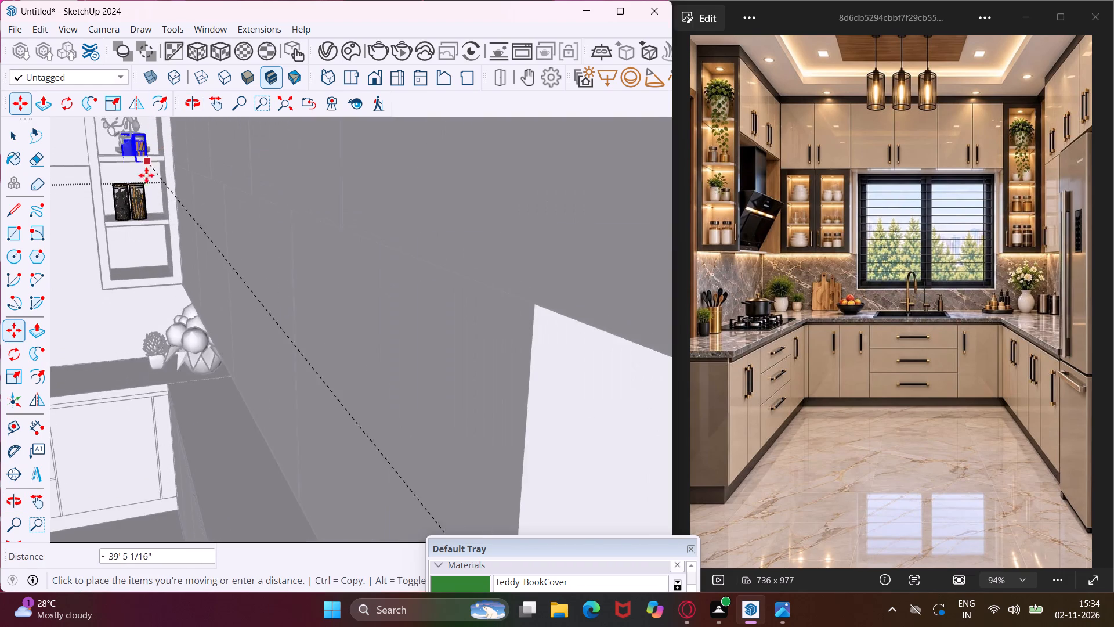
scroll(140, 185, "up", 5)
scroll(154, 239, "up", 15)
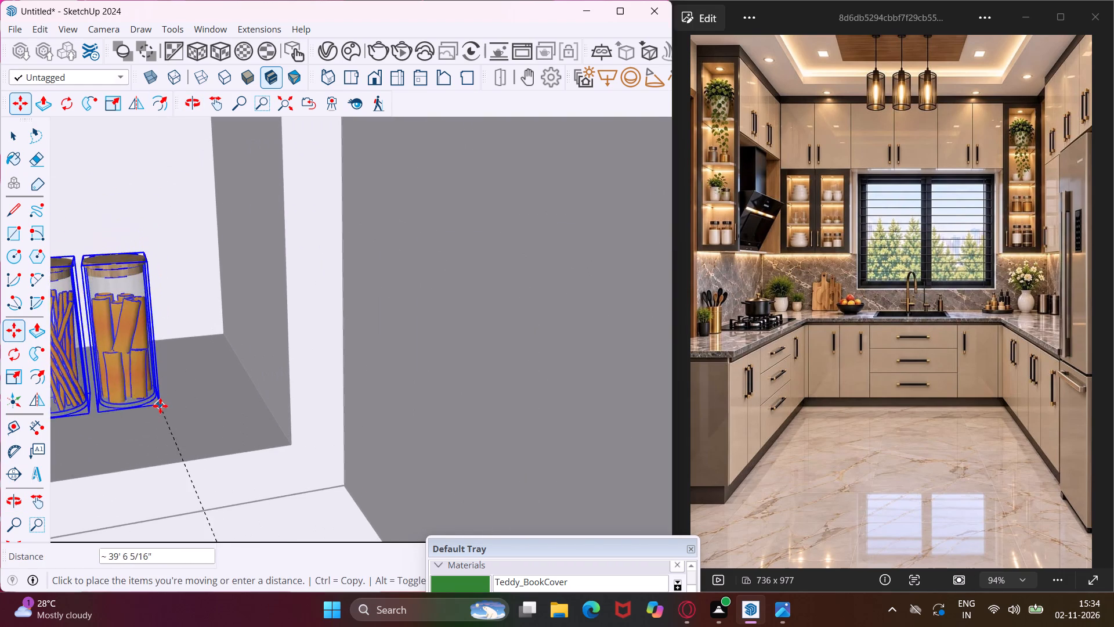
left_click(187, 414)
Scale the two pasta jars on the bottom shelf up uniformly by a factor of about 1.57.
scroll(254, 375, "down", 5)
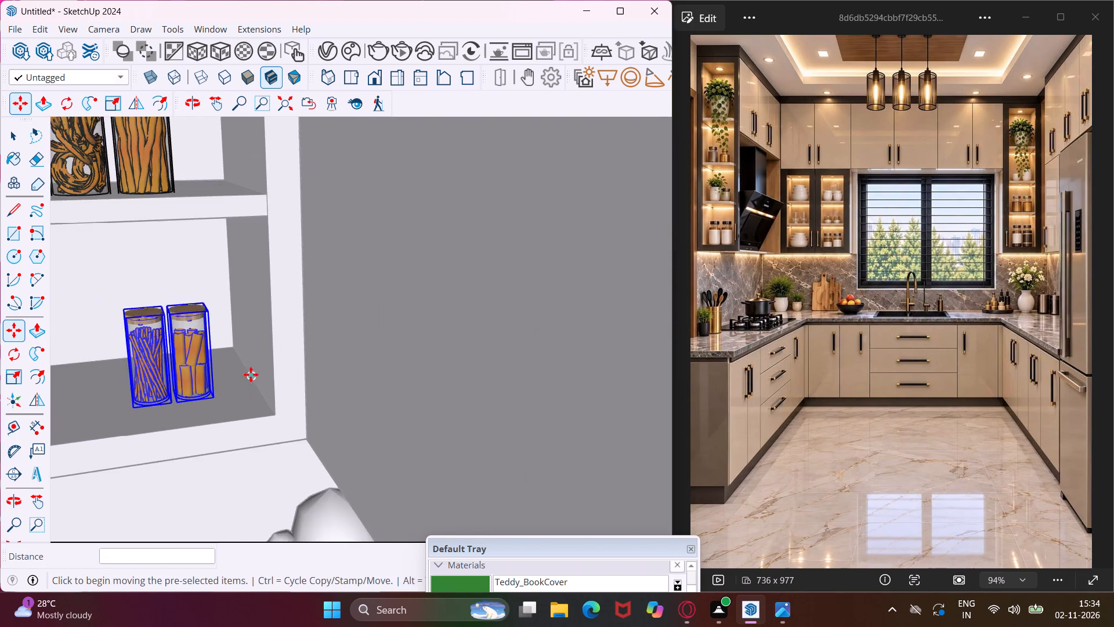
scroll(241, 360, "down", 4)
left_click(10, 379)
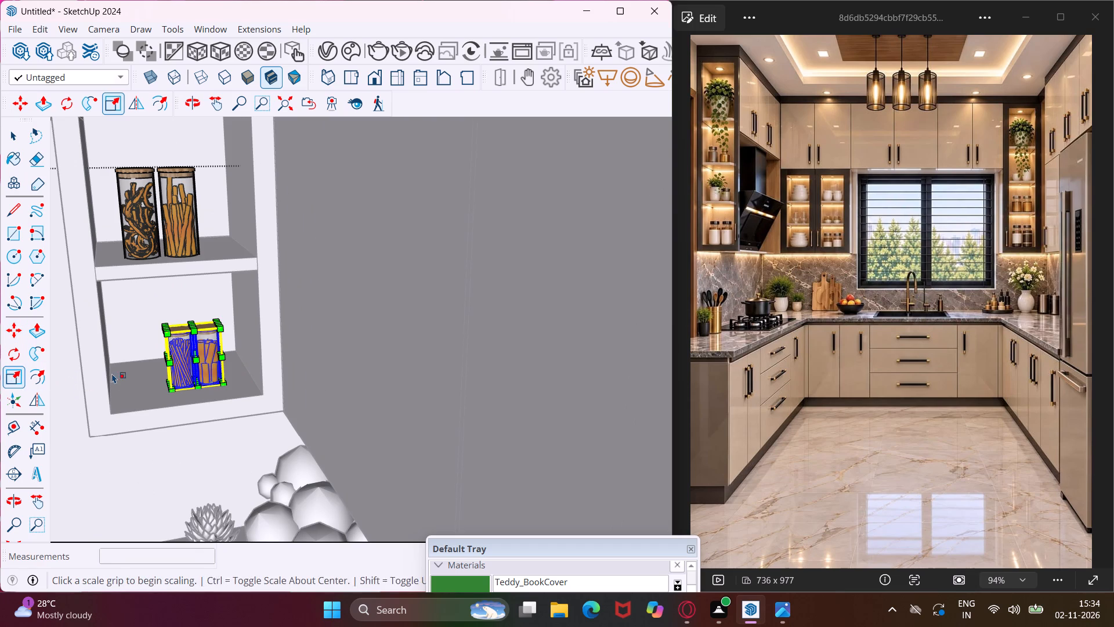
left_click(167, 336)
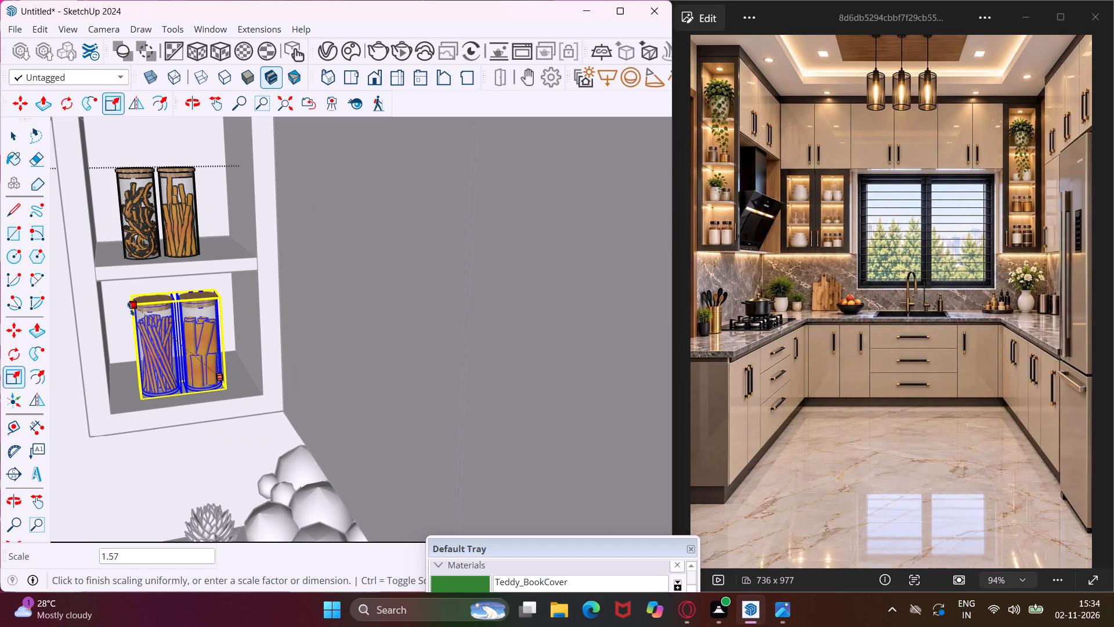
left_click(131, 309)
scroll(146, 316, "down", 18)
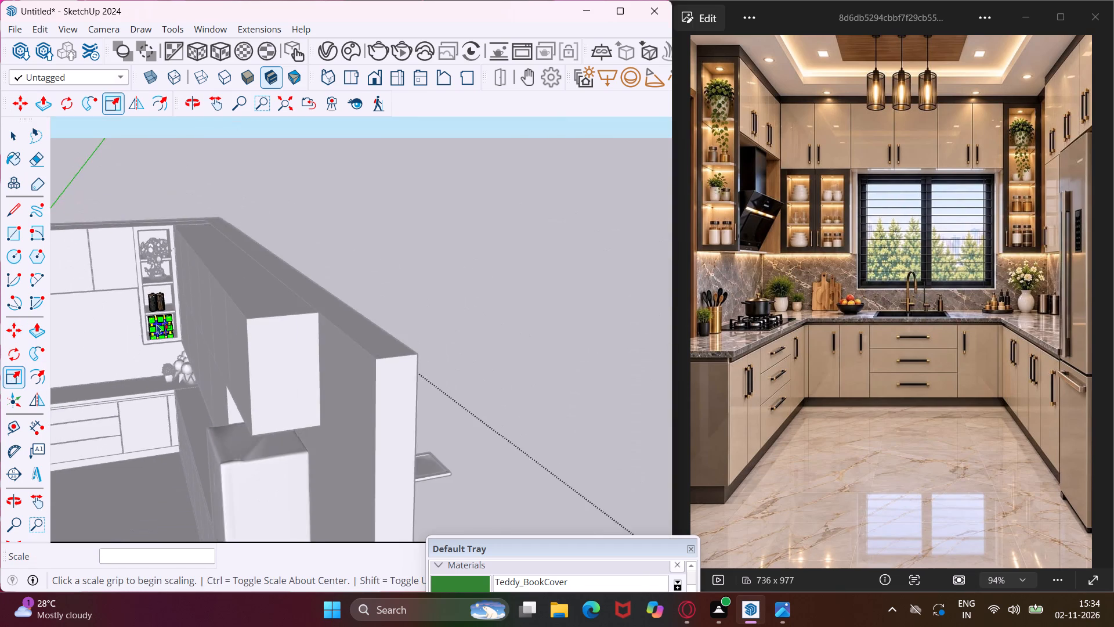
scroll(157, 324, "down", 4)
key("Escape")
Move the white-filled and brown-grain jars into the wall cabinet's right bay, on the shelf above the two existing jars.
scroll(293, 236, "down", 5)
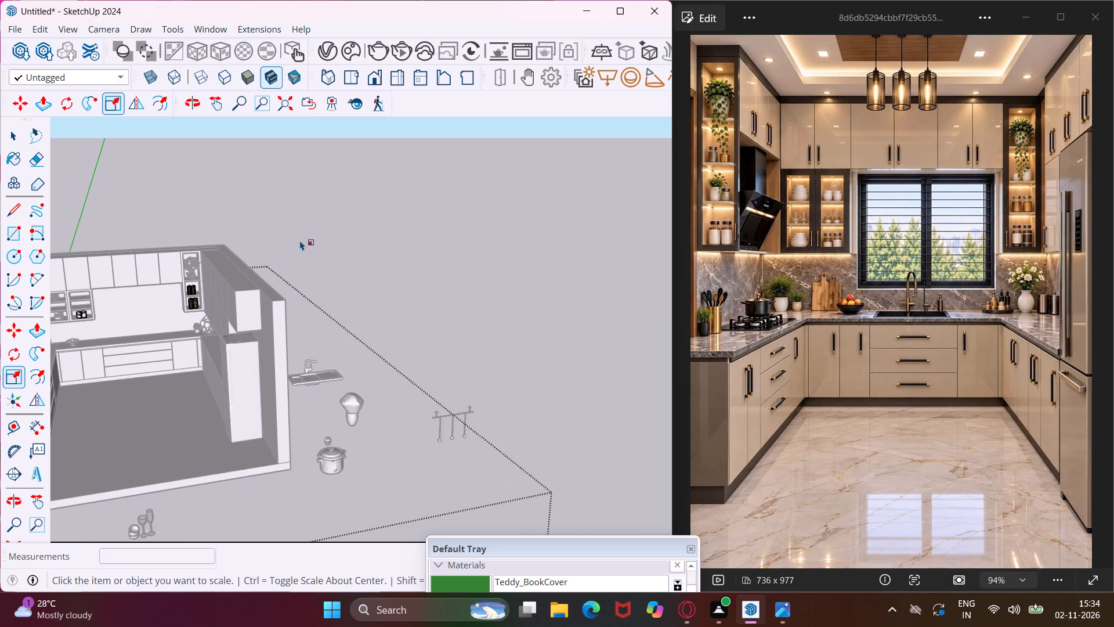
scroll(301, 240, "down", 6)
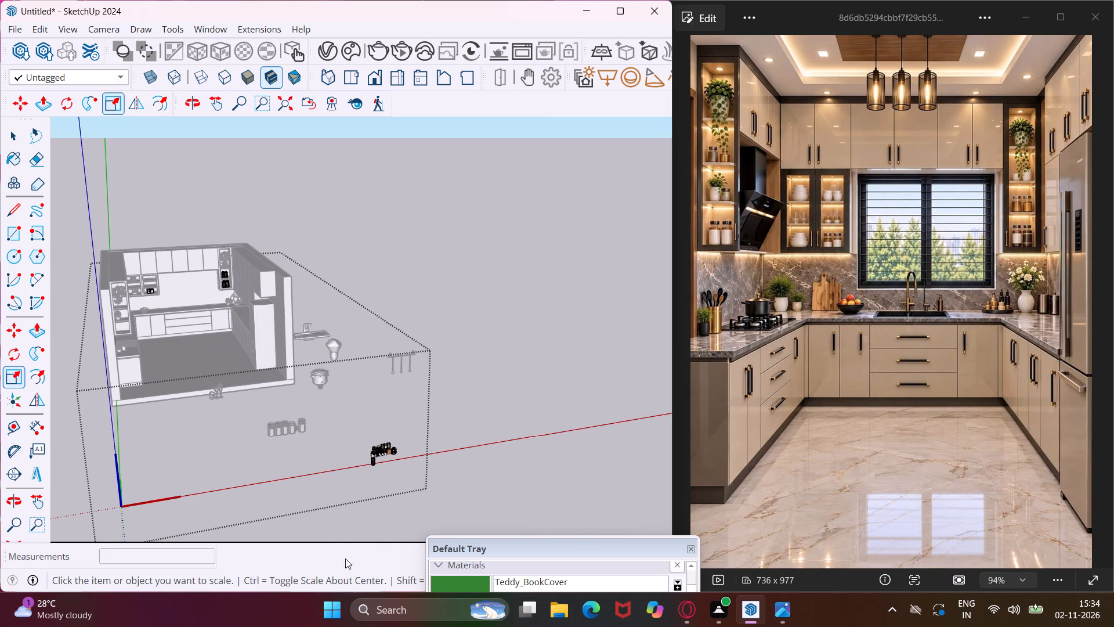
scroll(323, 556, "up", 9)
scroll(389, 474, "up", 10)
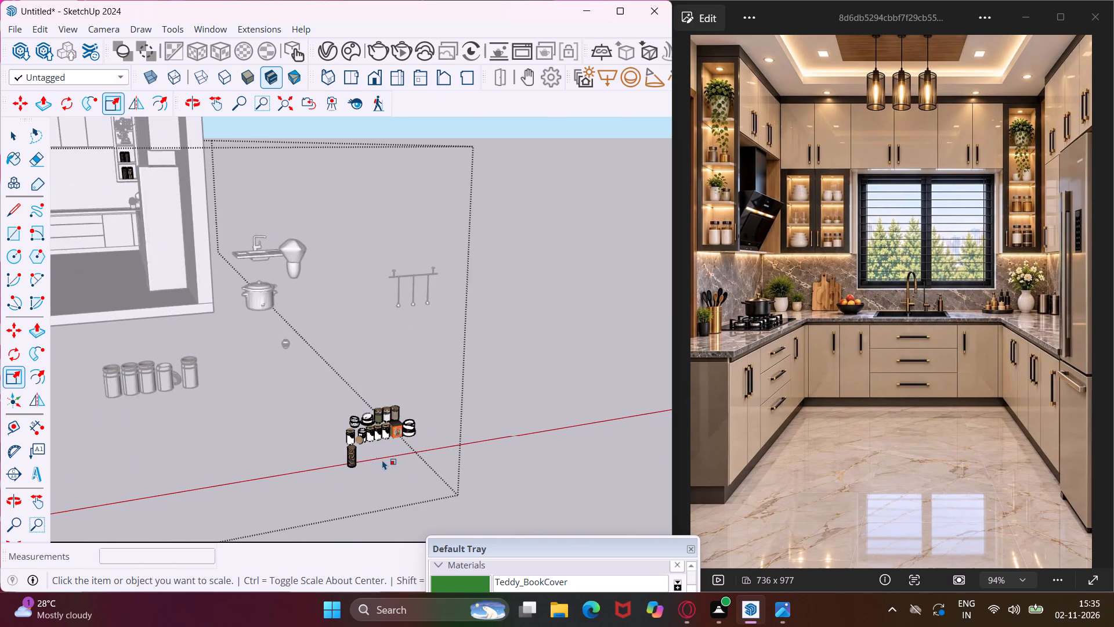
scroll(382, 460, "up", 11)
scroll(342, 426, "up", 4)
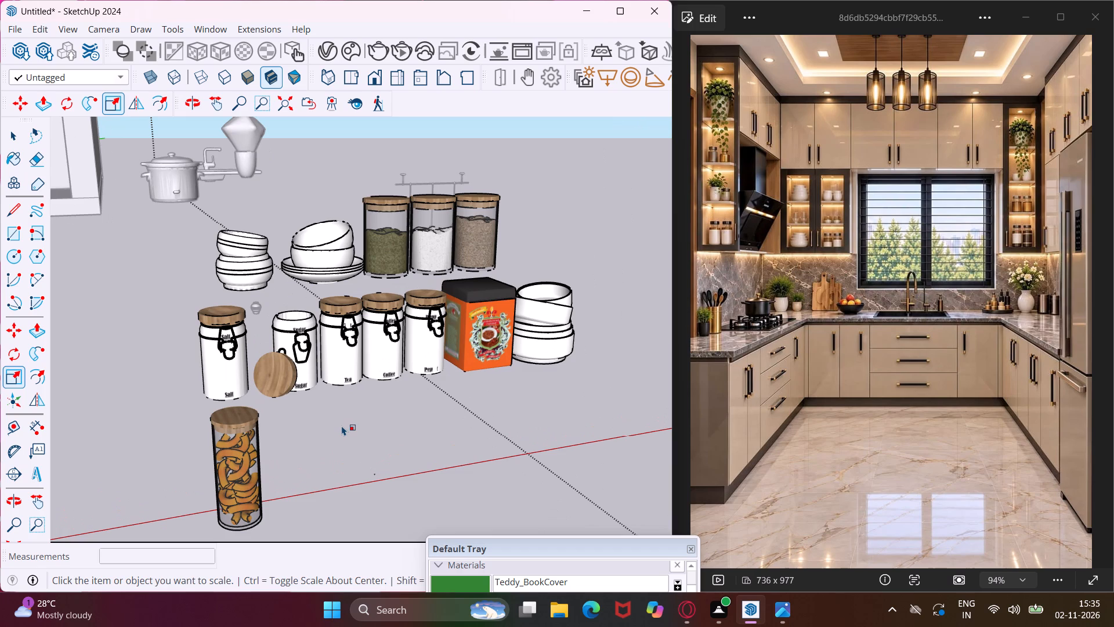
middle_click_drag(342, 426, 295, 417)
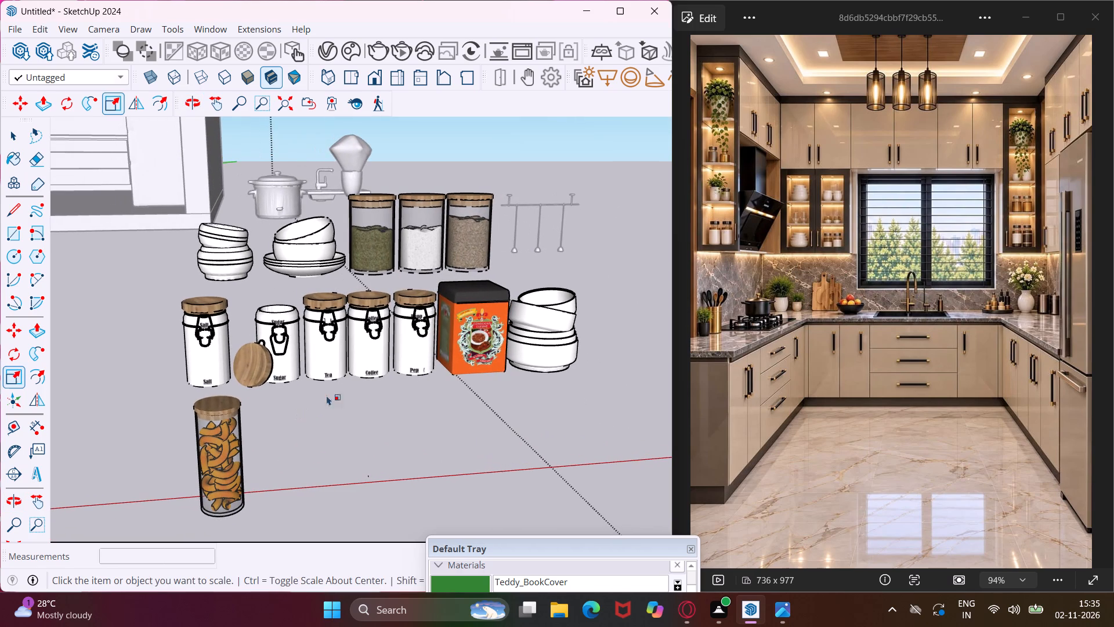
scroll(419, 270, "up", 3)
middle_click_drag(422, 261, 413, 304)
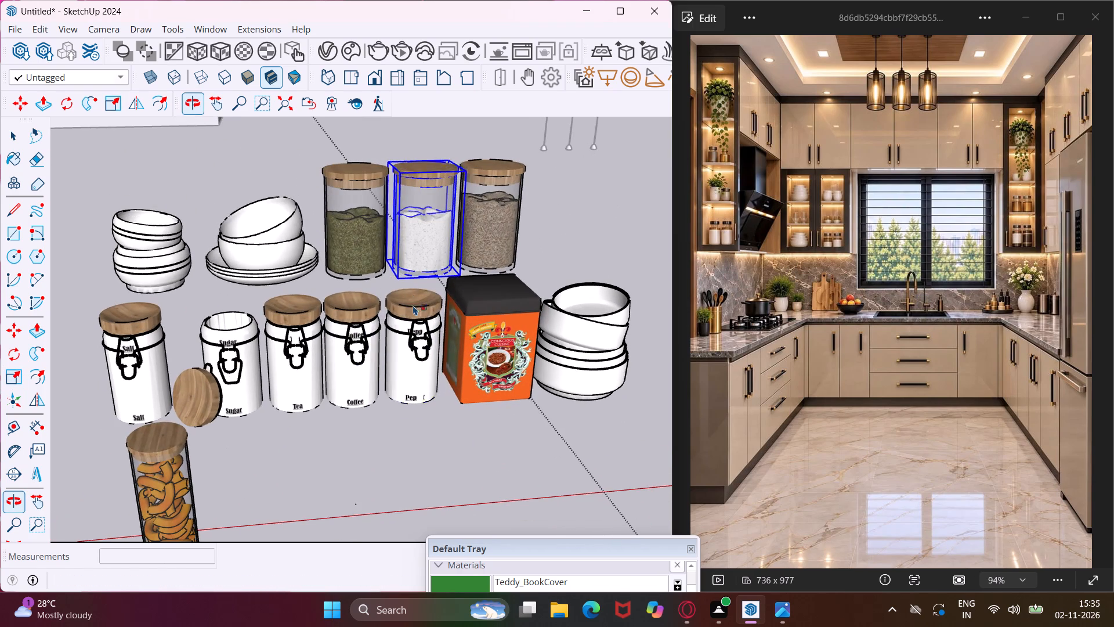
left_click(429, 262)
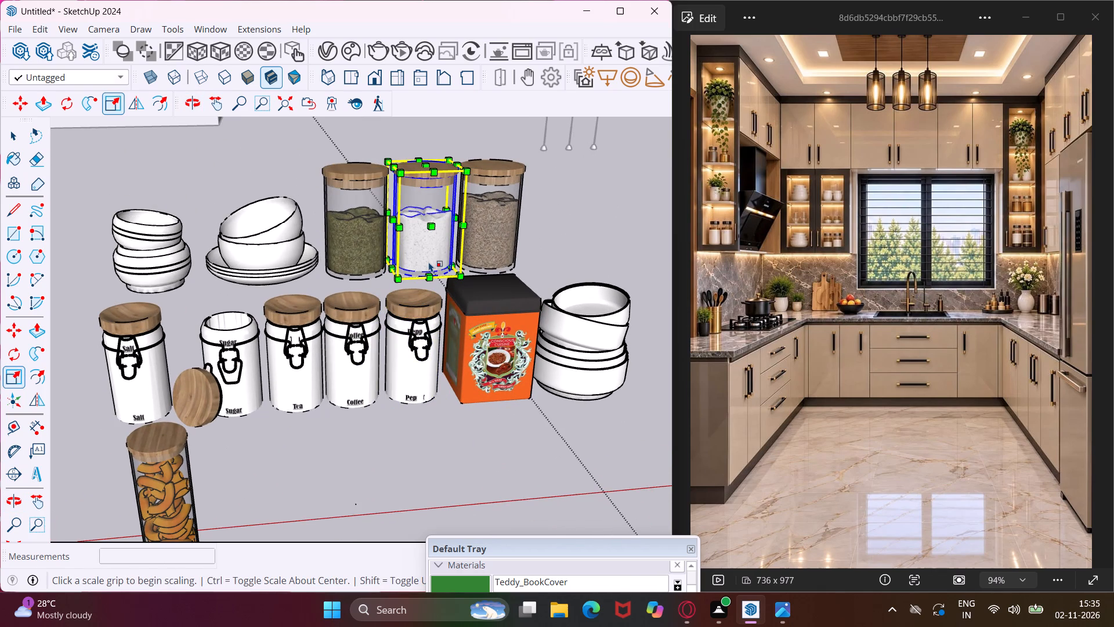
key("space")
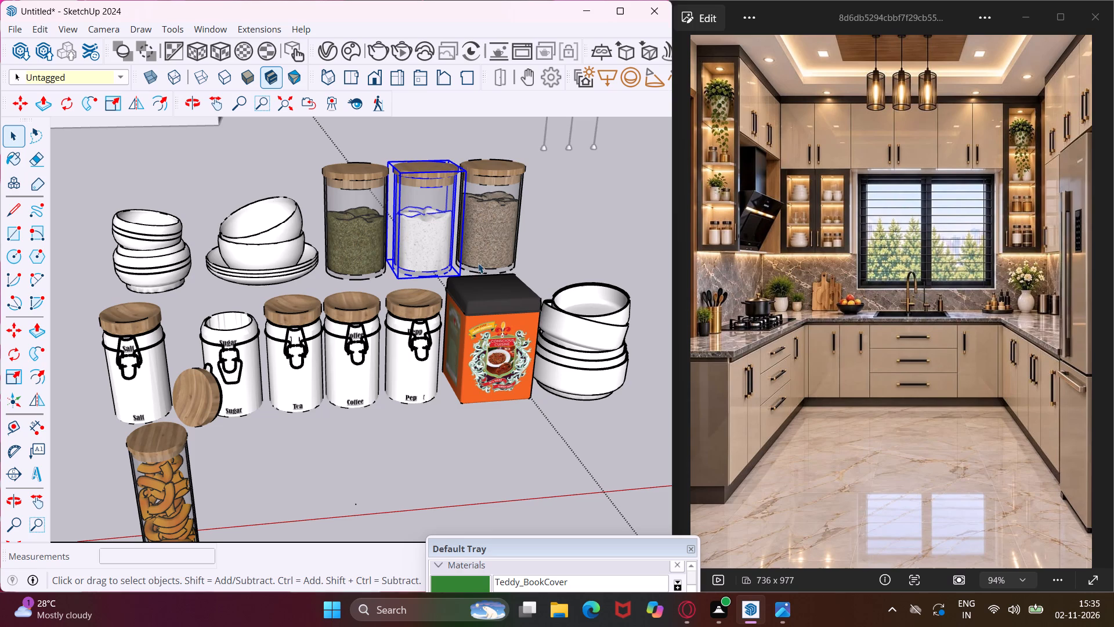
left_click(480, 251, "ctrl")
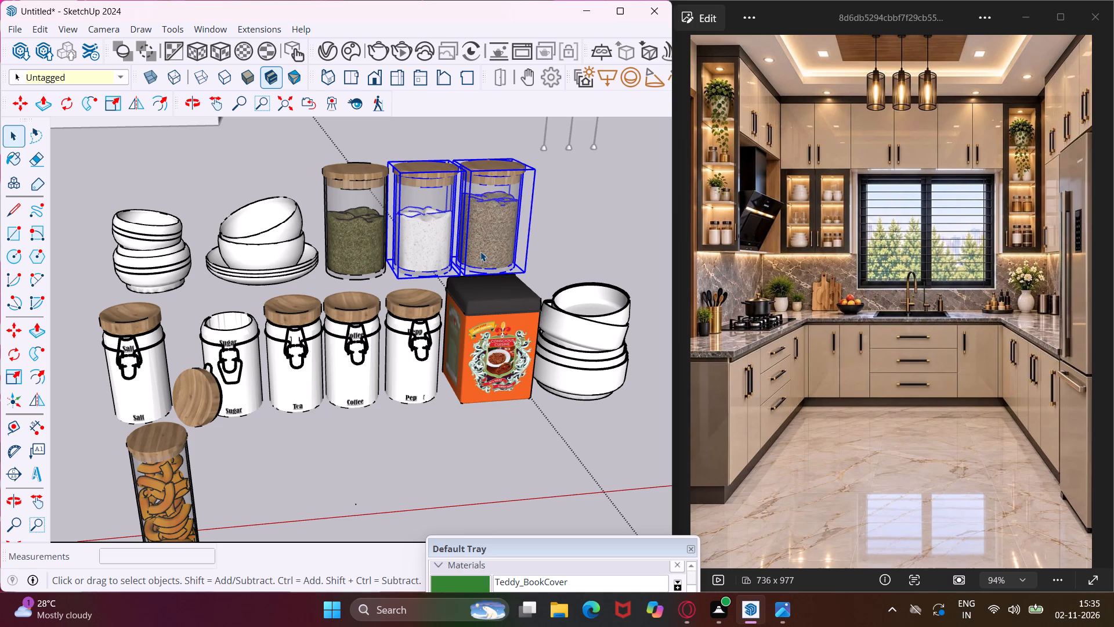
key("m")
scroll(426, 296, "up", 4)
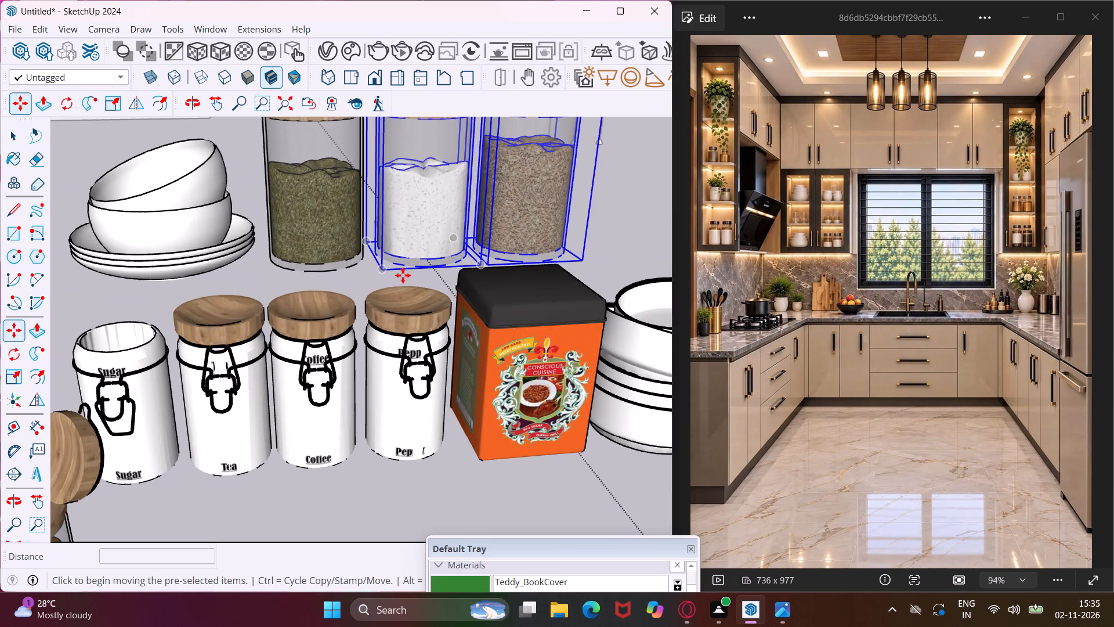
left_click(382, 269)
scroll(398, 243, "down", 2)
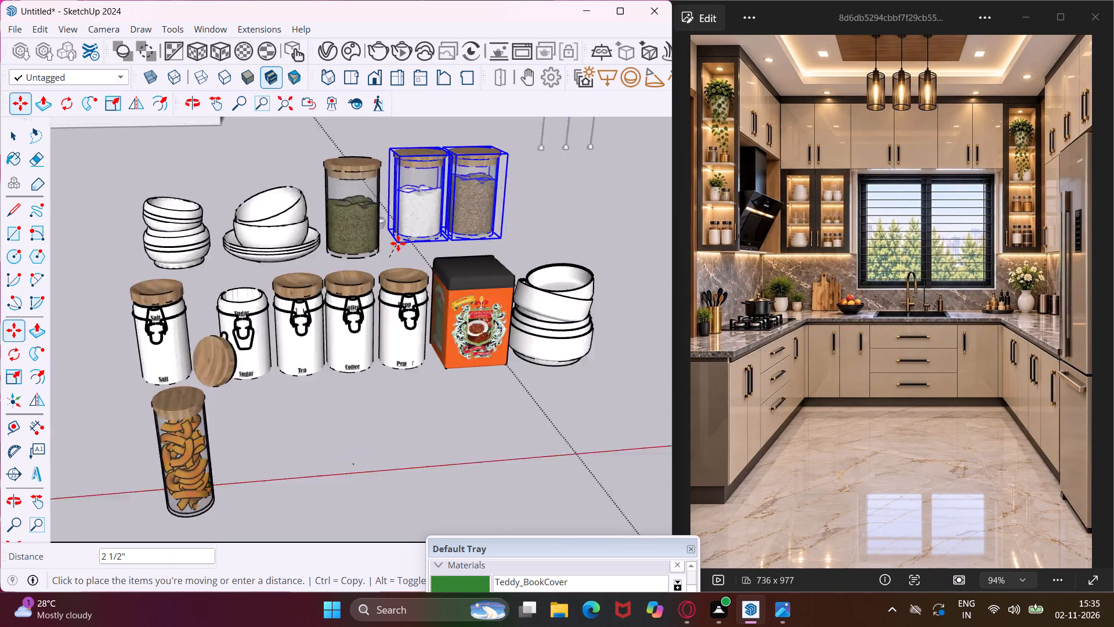
scroll(398, 243, "down", 14)
scroll(398, 243, "down", 11)
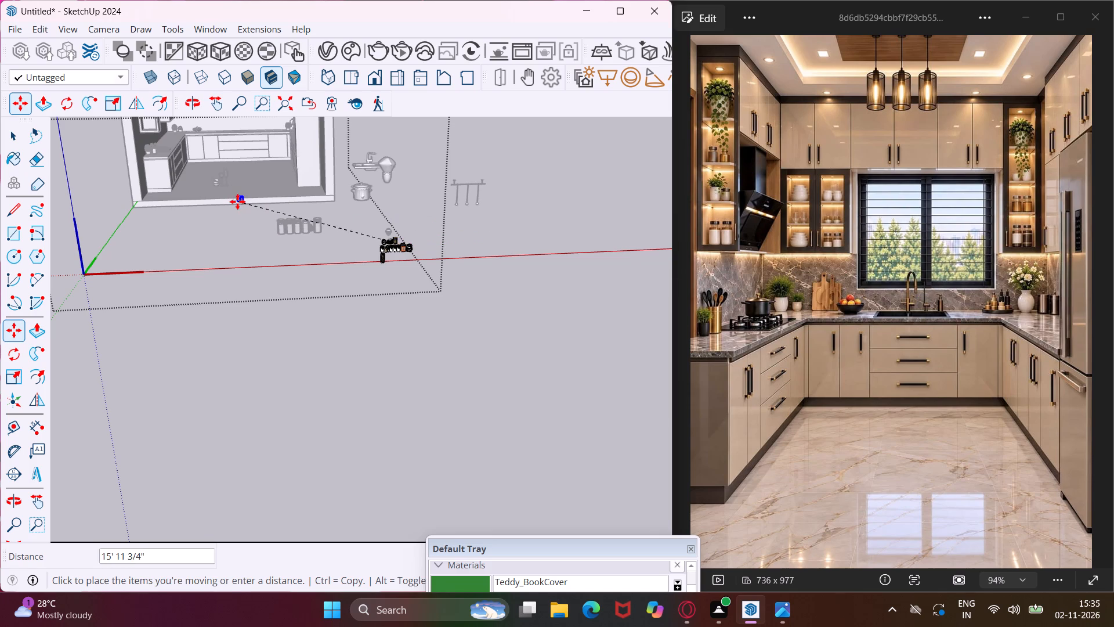
middle_click_drag(237, 201, 332, 228)
scroll(298, 228, "down", 5)
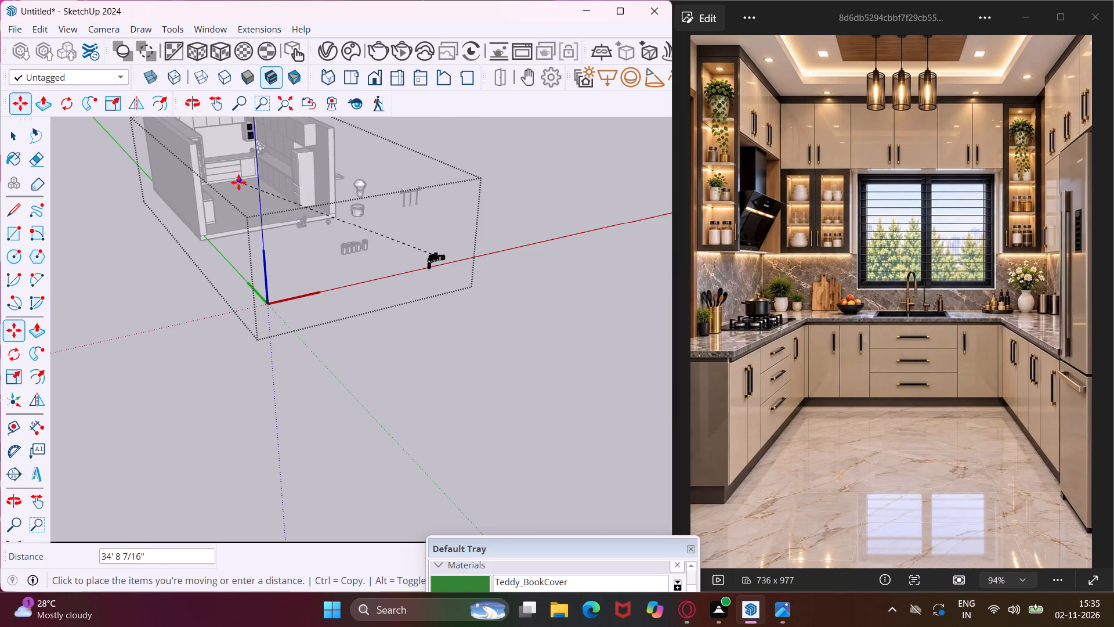
middle_click_drag(238, 182, 160, 222)
scroll(213, 161, "up", 4)
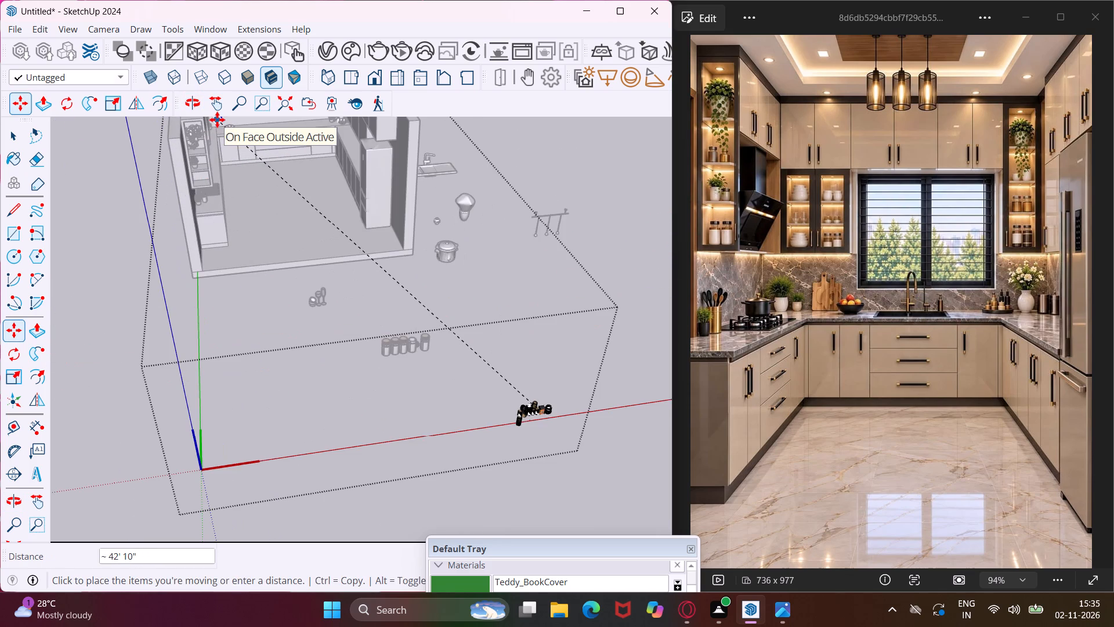
left_click(215, 106)
left_click_drag(225, 140, 227, 149)
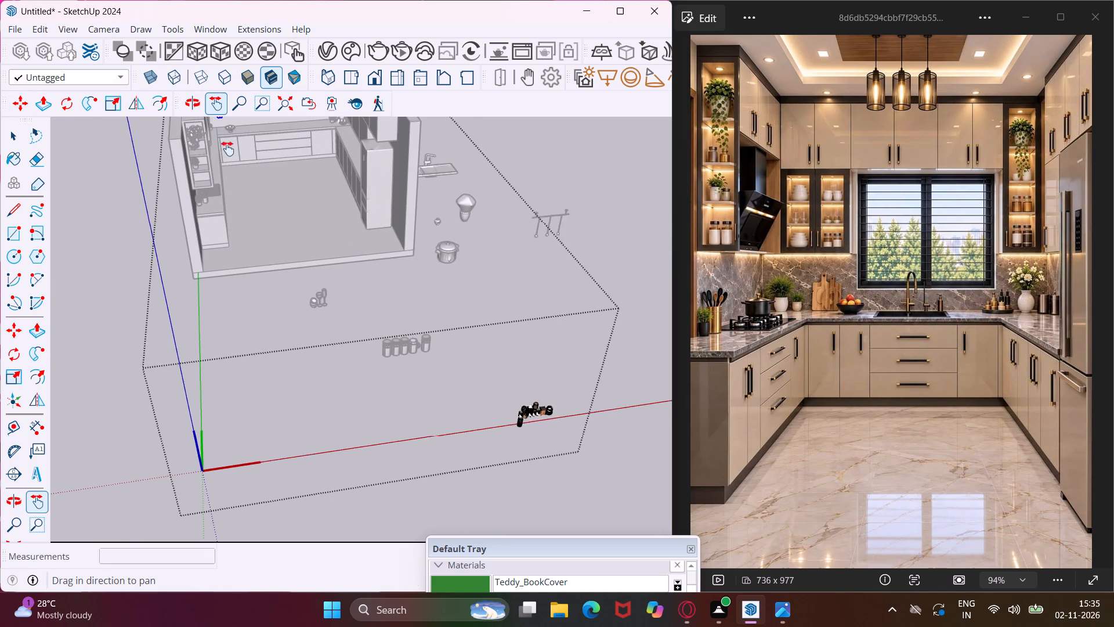
left_click_drag(227, 149, 248, 258)
scroll(249, 235, "up", 4)
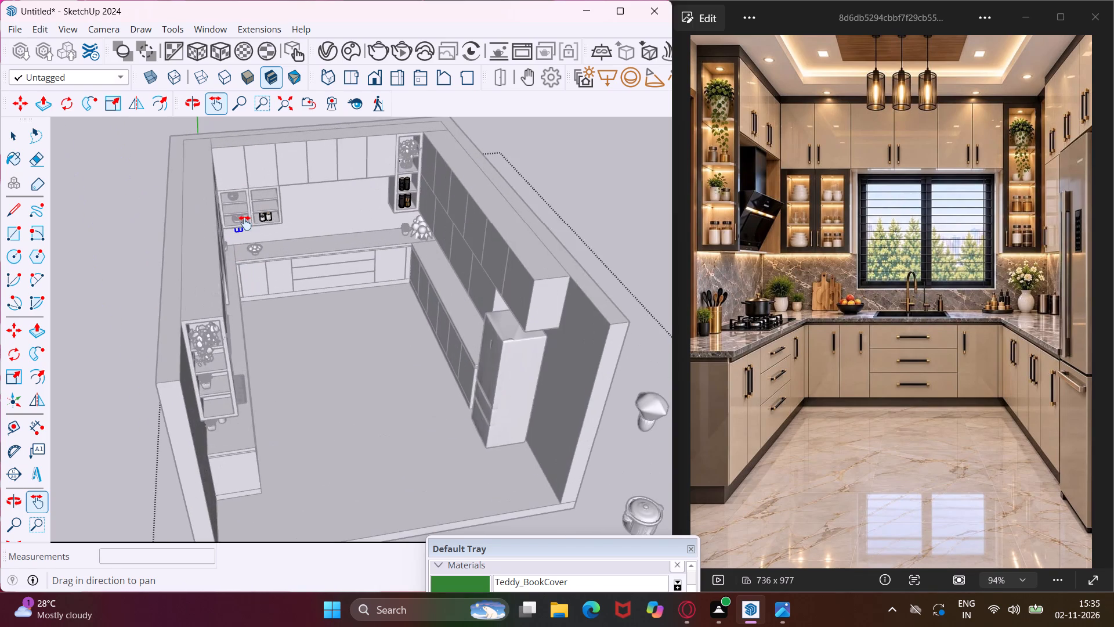
middle_click_drag(245, 223, 223, 158)
scroll(237, 219, "up", 9)
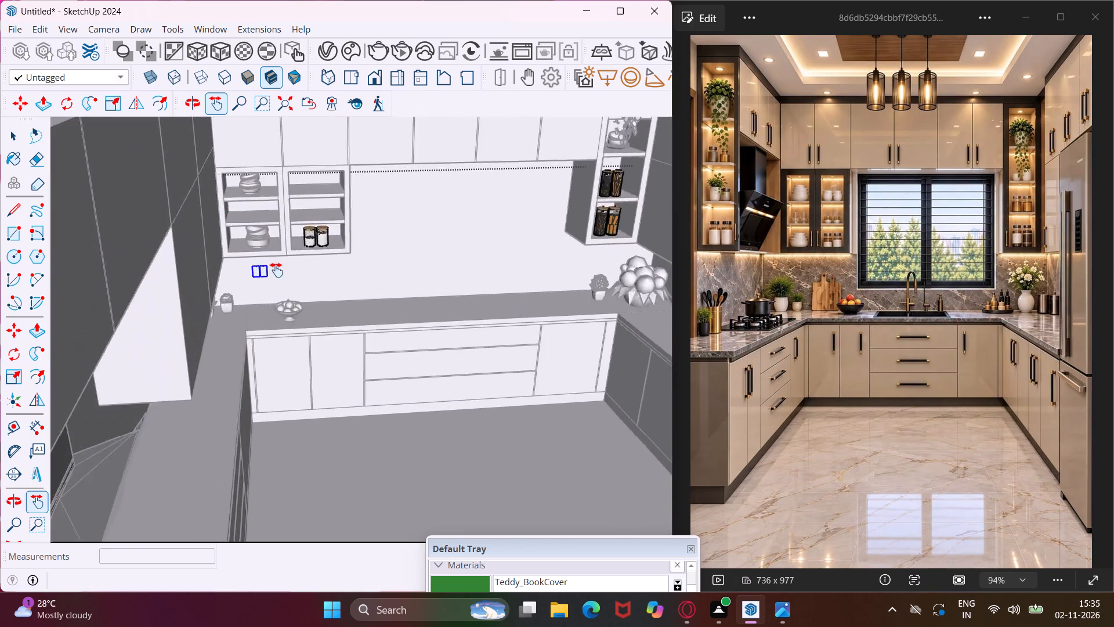
scroll(276, 270, "up", 8)
key("m")
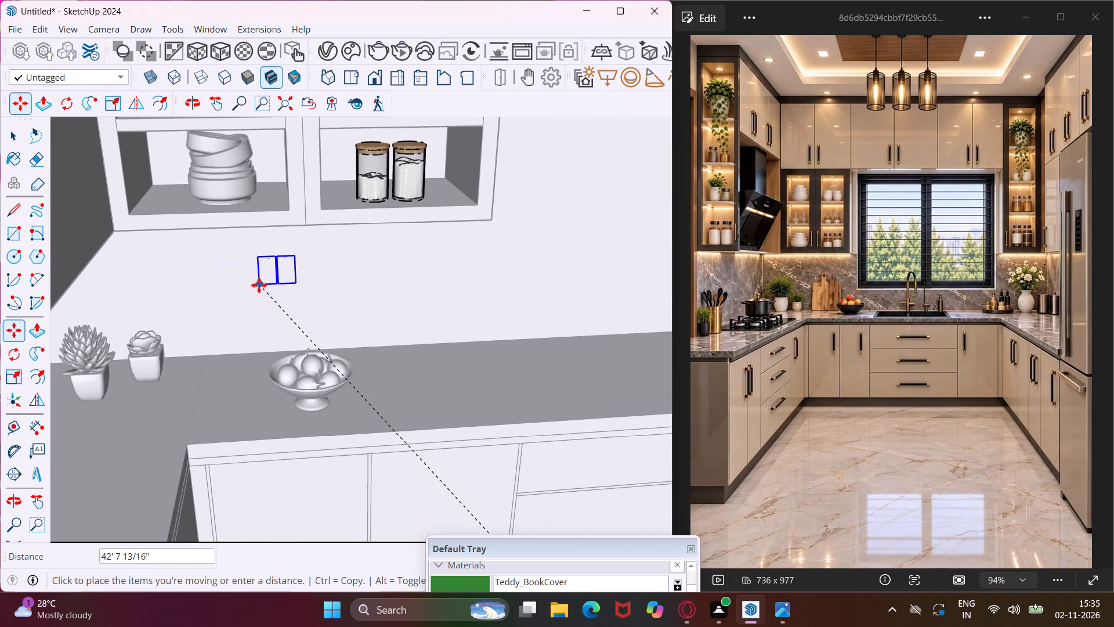
scroll(259, 285, "up", 2)
scroll(265, 282, "down", 8)
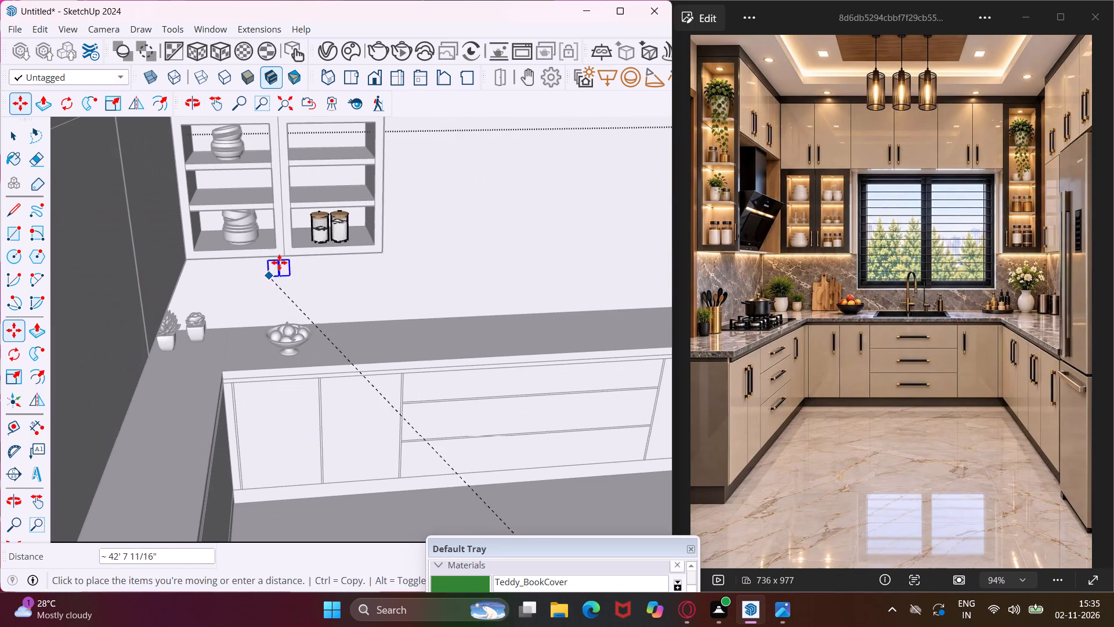
scroll(312, 203, "up", 7)
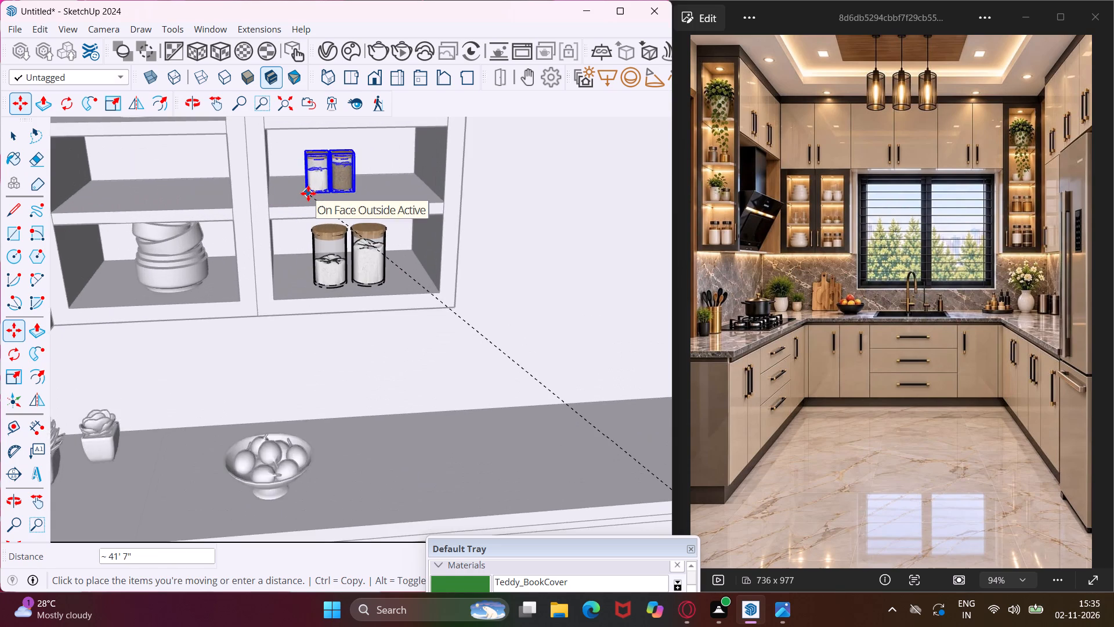
scroll(308, 193, "up", 3)
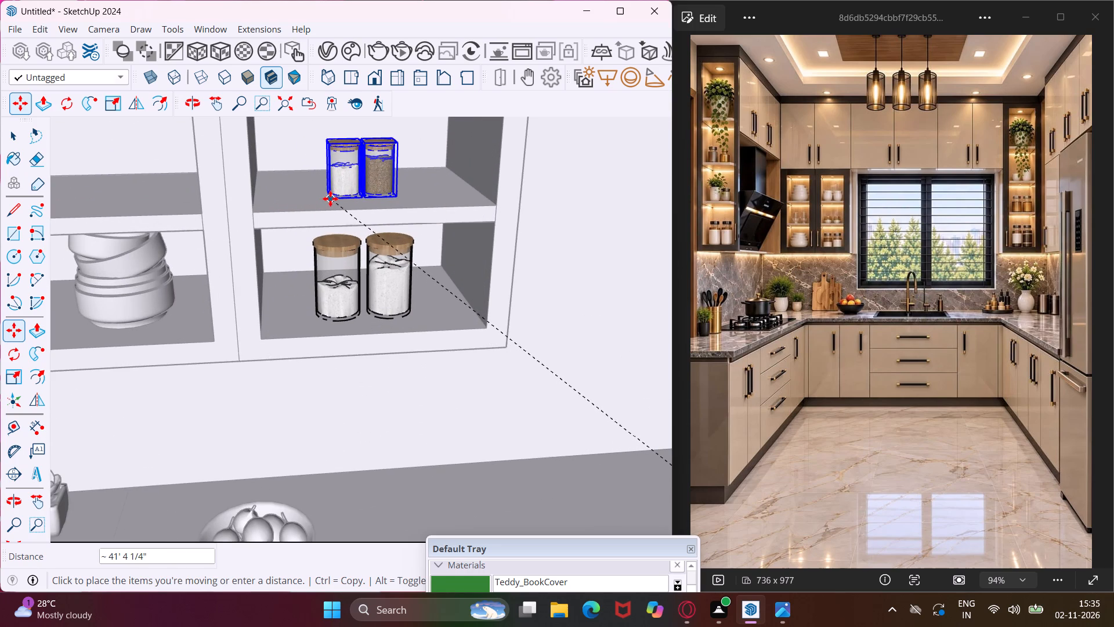
left_click(335, 200)
Scale the white-filled and brown-grain jars on the right bay's middle shelf up uniformly by a factor of about 1.58.
scroll(317, 229, "down", 5)
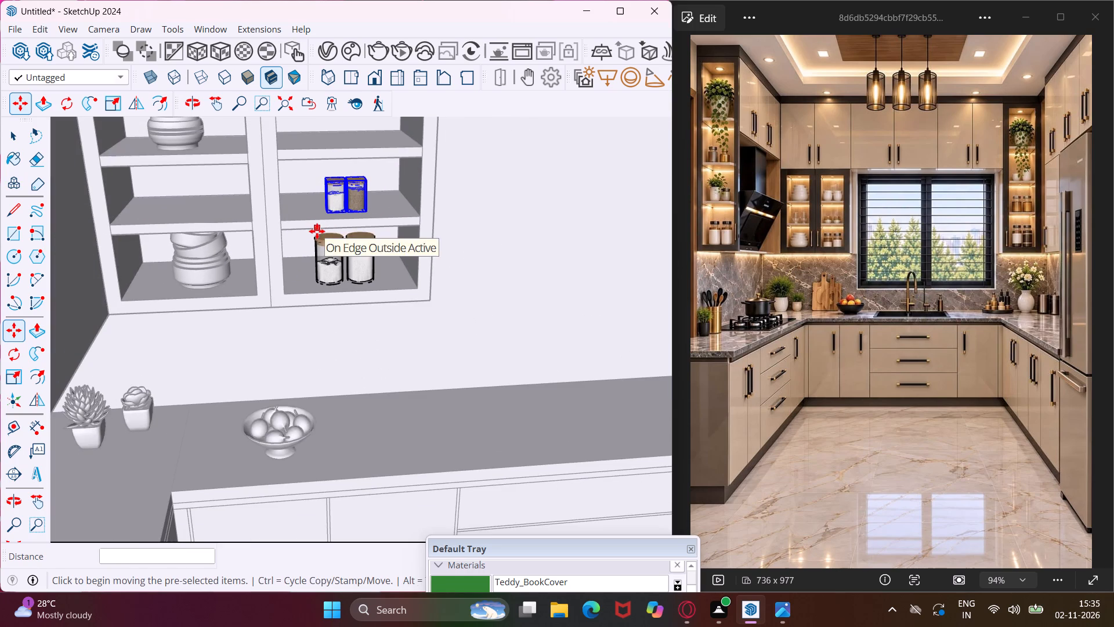
left_click(13, 369)
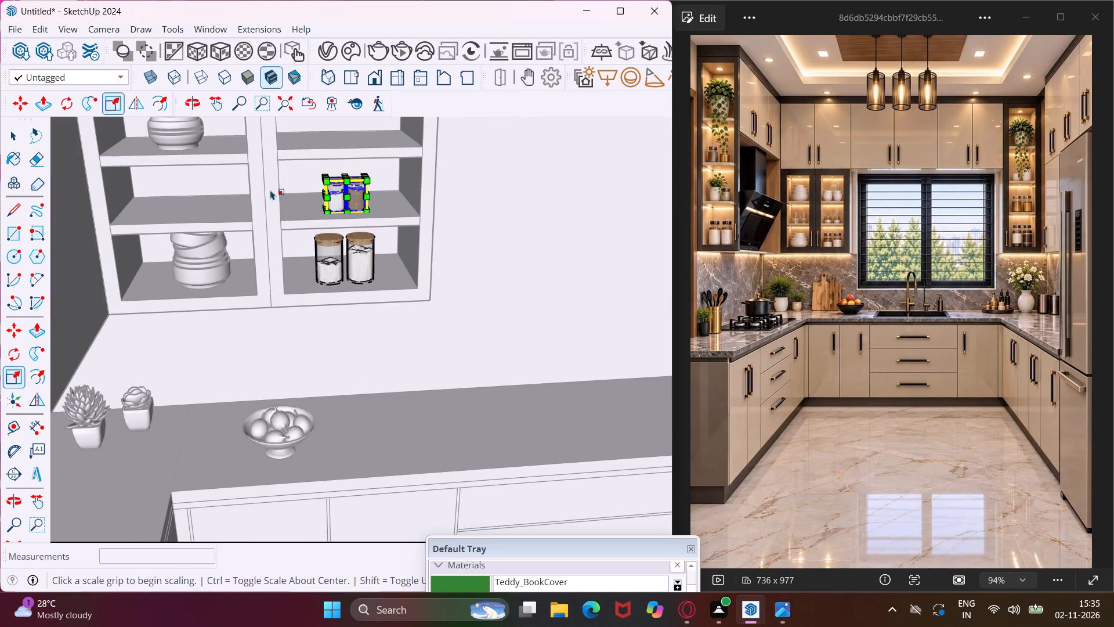
scroll(295, 178, "up", 7)
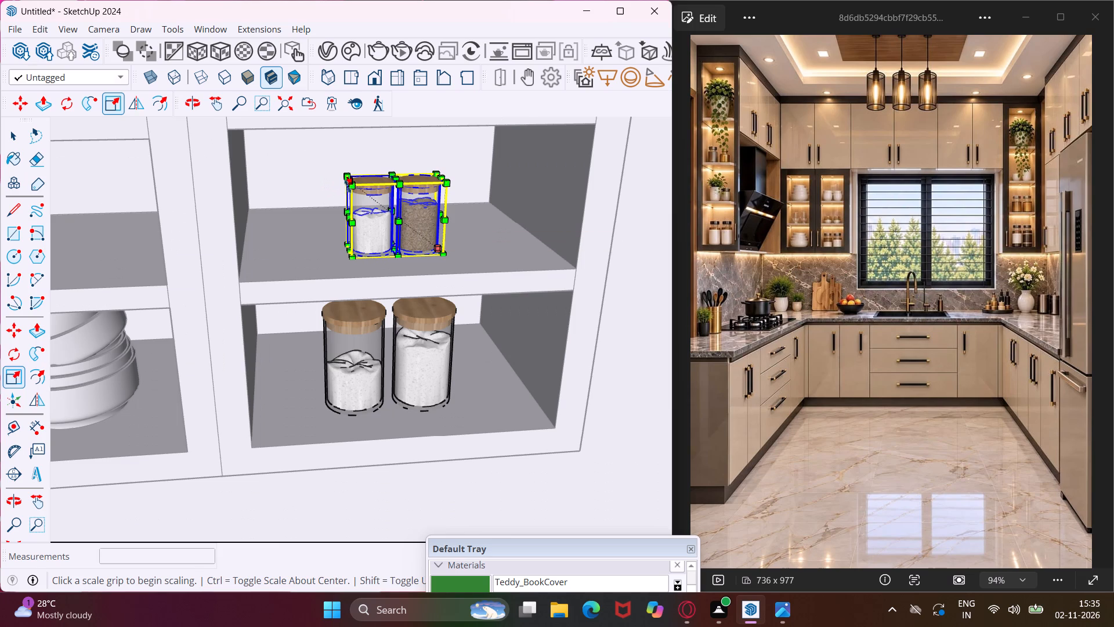
left_click(349, 188)
scroll(320, 175, "down", 3)
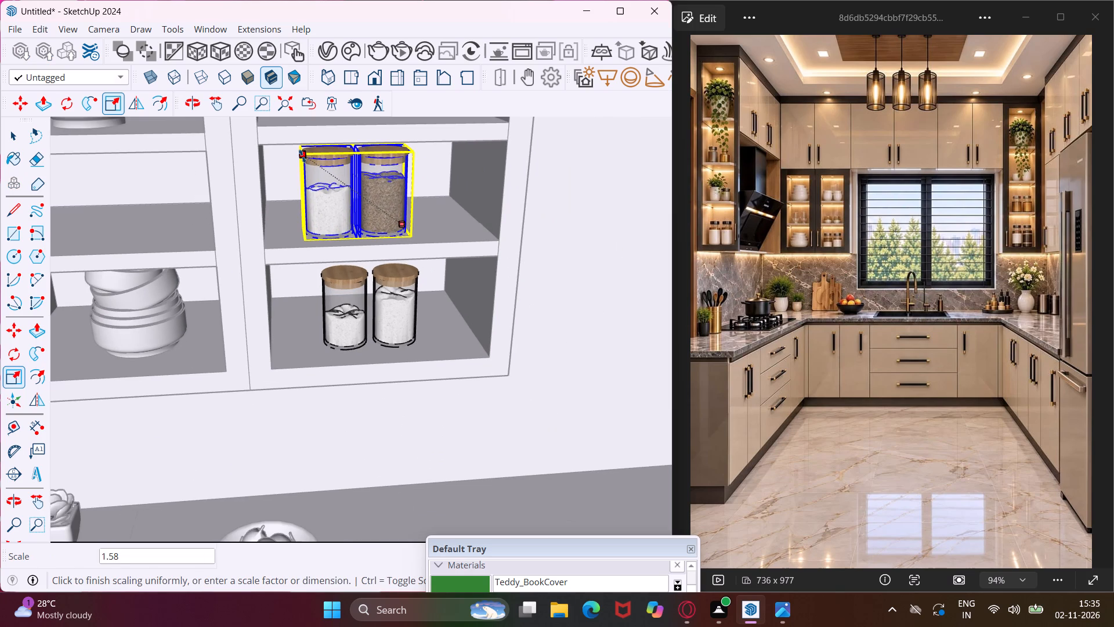
left_click(301, 154)
scroll(252, 200, "down", 6)
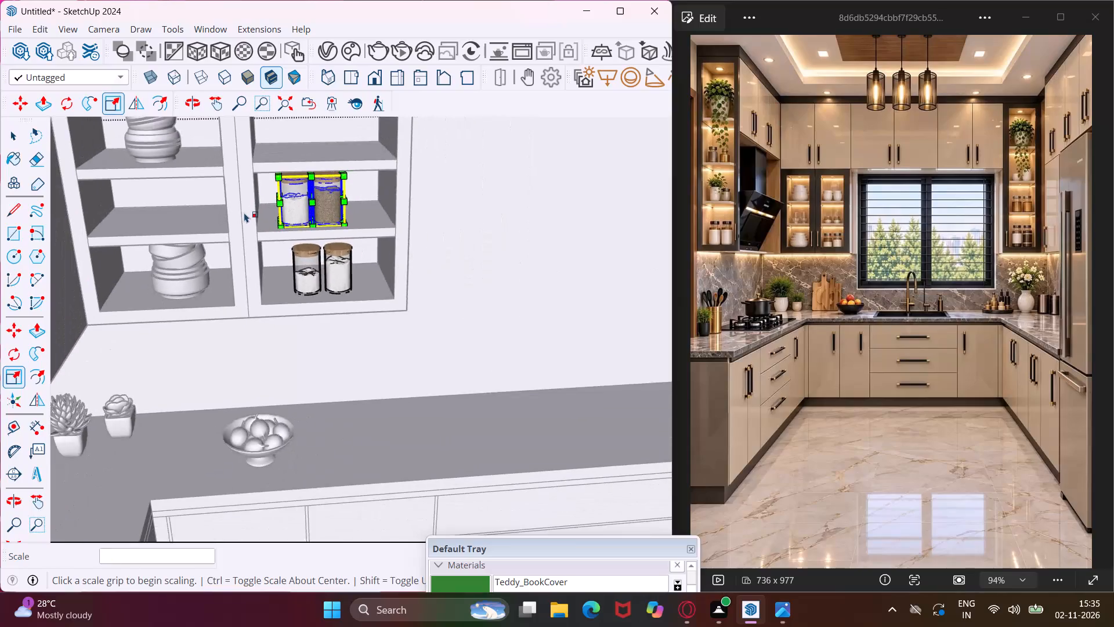
scroll(244, 212, "down", 10)
key("Escape")
Move the Sugar and Tea jars from the loose props onto the middle shelf of the wall cabinet's left bay.
scroll(227, 252, "down", 5)
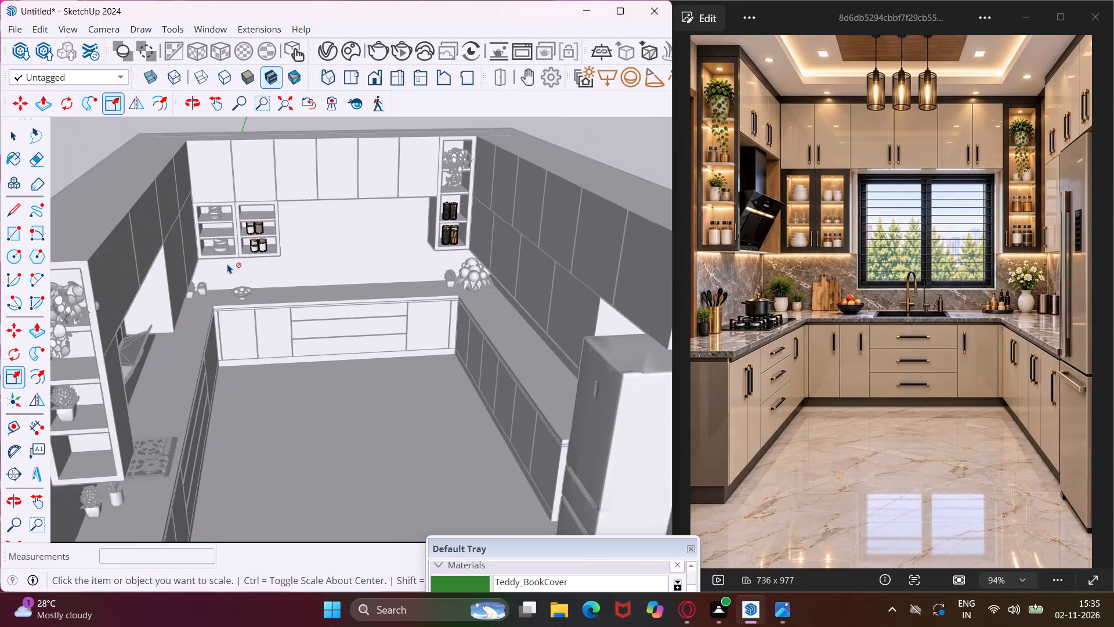
scroll(227, 264, "down", 5)
middle_click_drag(227, 264, 227, 225)
scroll(232, 224, "up", 8)
scroll(238, 245, "down", 5)
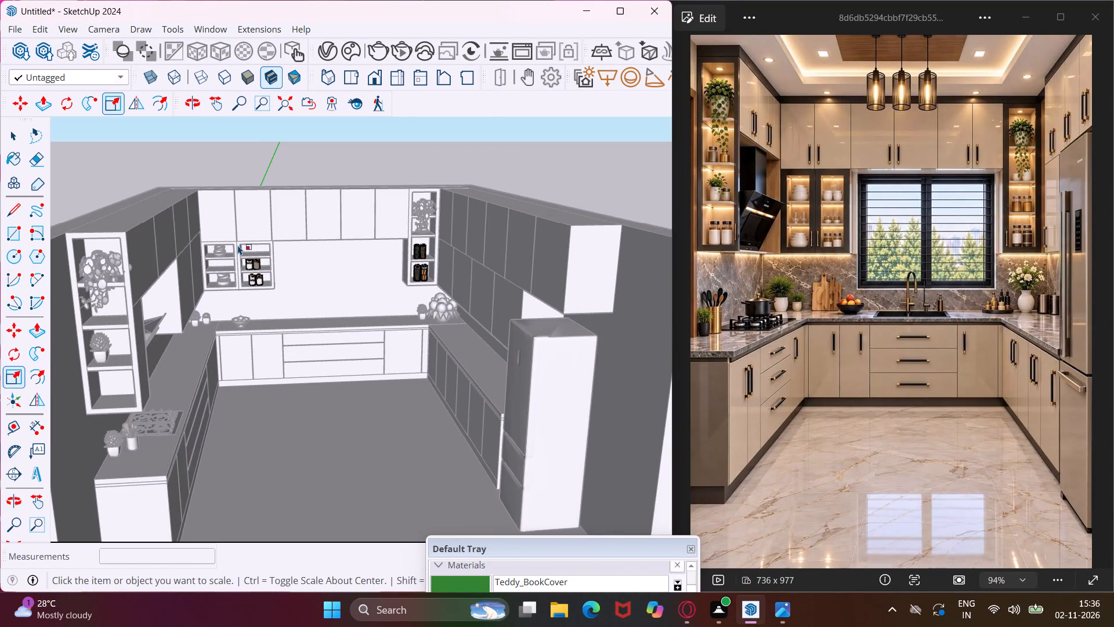
scroll(238, 245, "down", 9)
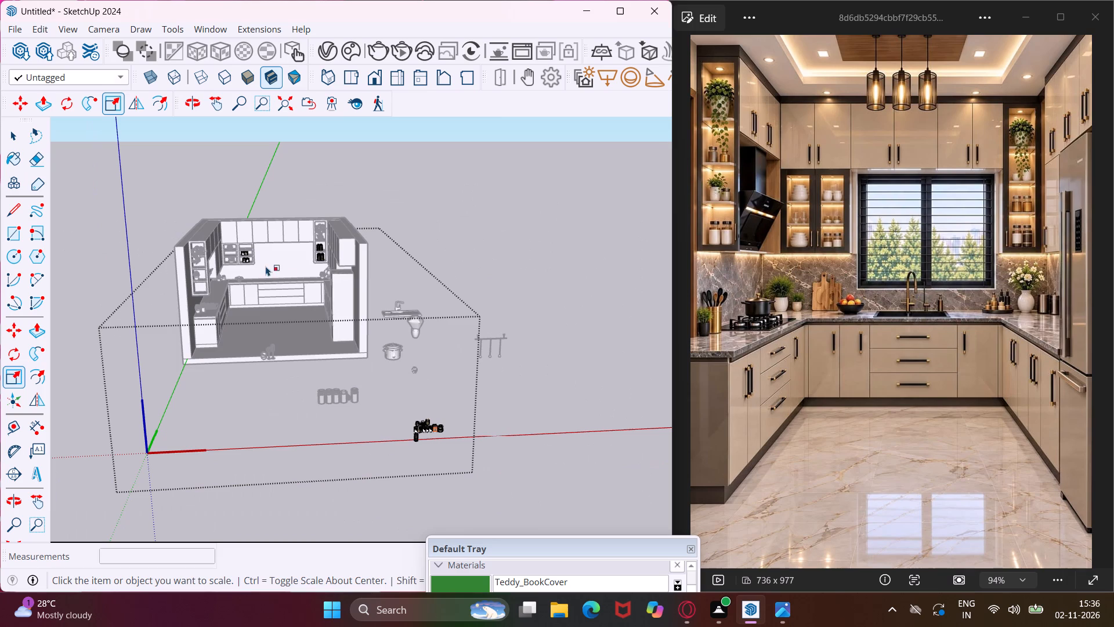
scroll(423, 436, "up", 10)
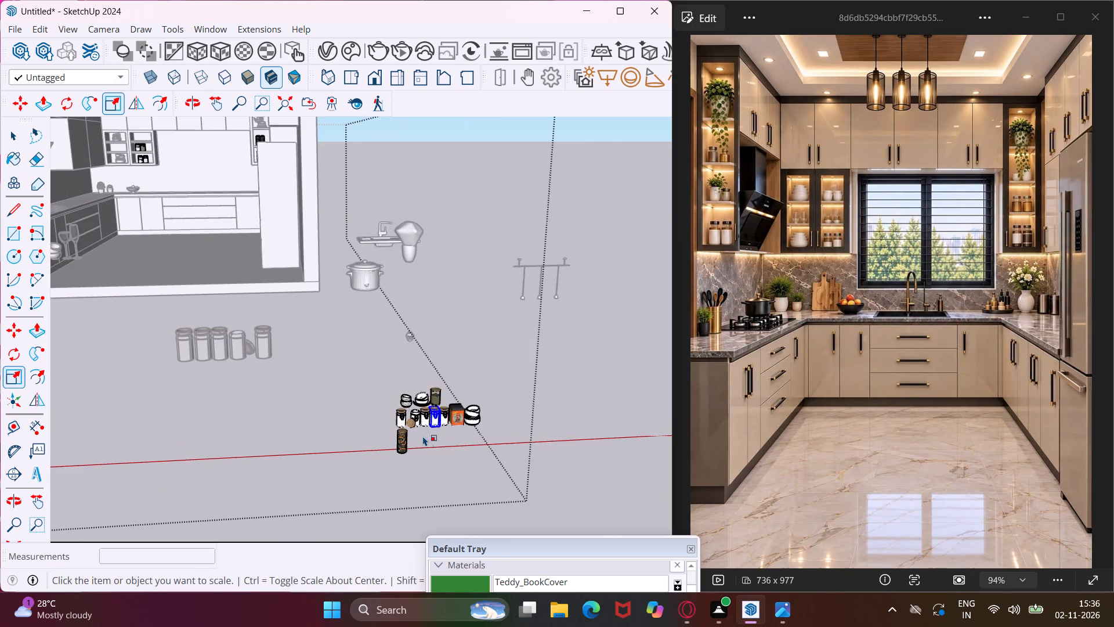
scroll(423, 436, "up", 13)
scroll(367, 435, "down", 3)
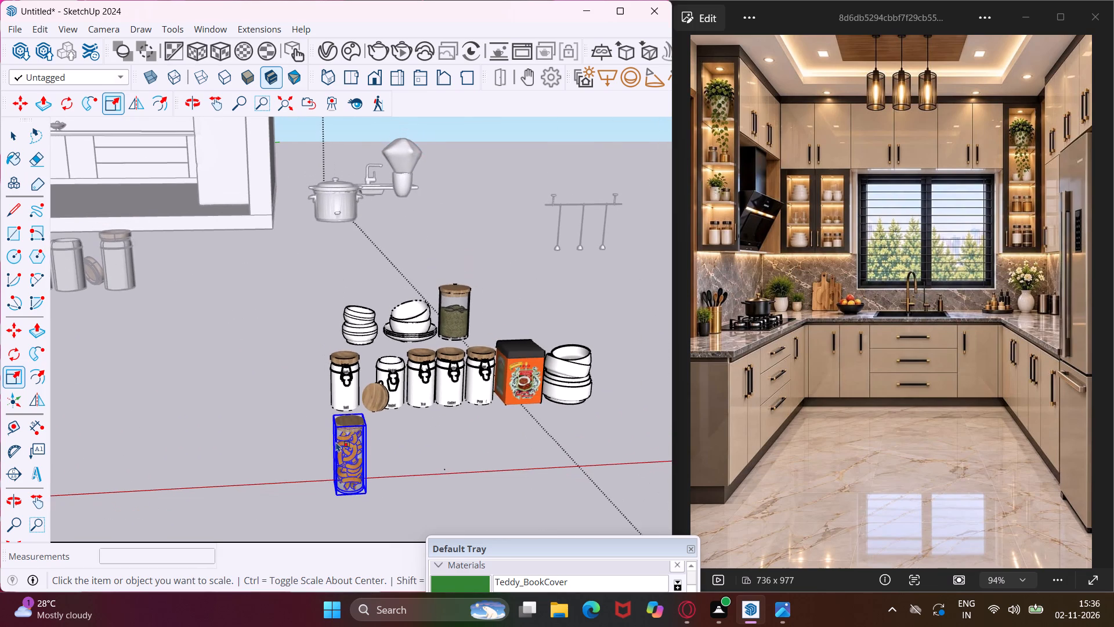
scroll(335, 442, "down", 1)
scroll(416, 399, "up", 2)
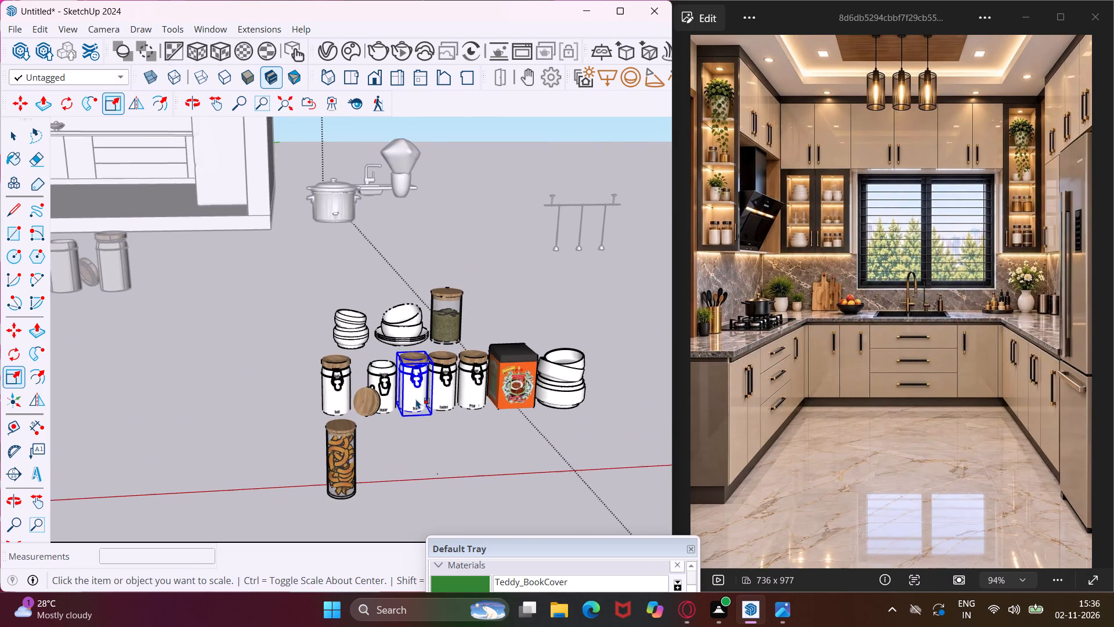
scroll(416, 399, "up", 2)
left_click(416, 399)
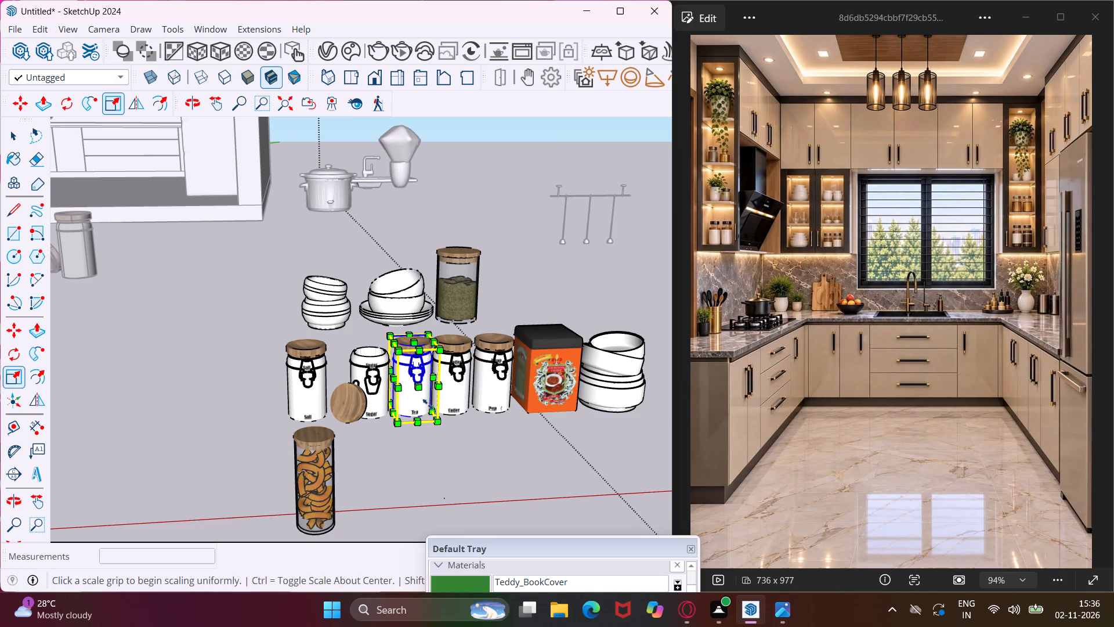
key("space")
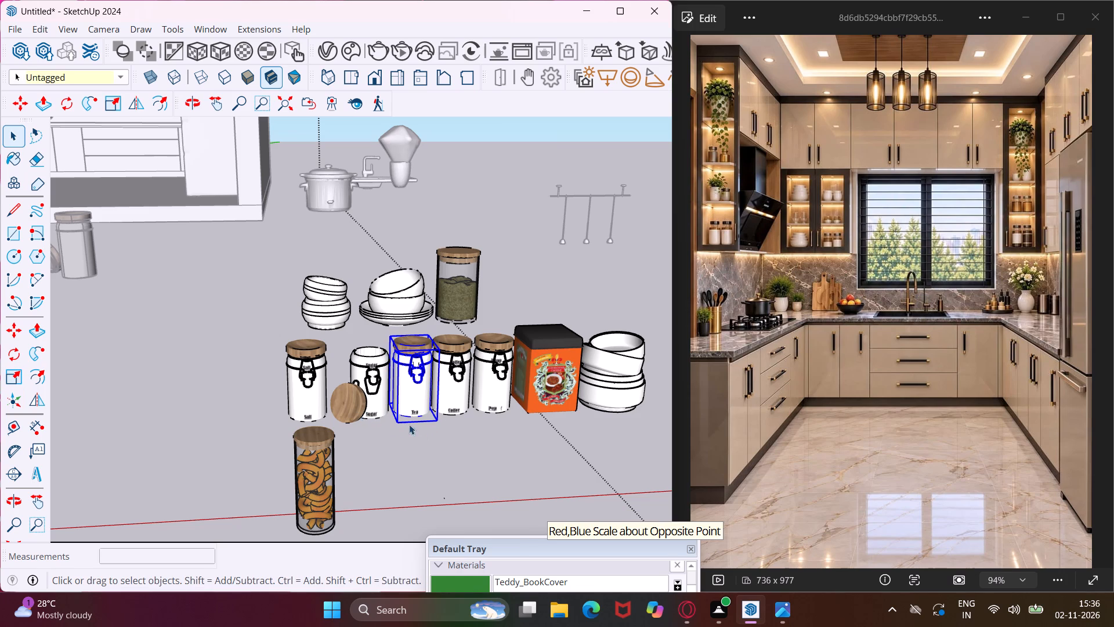
left_click(375, 414, "ctrl")
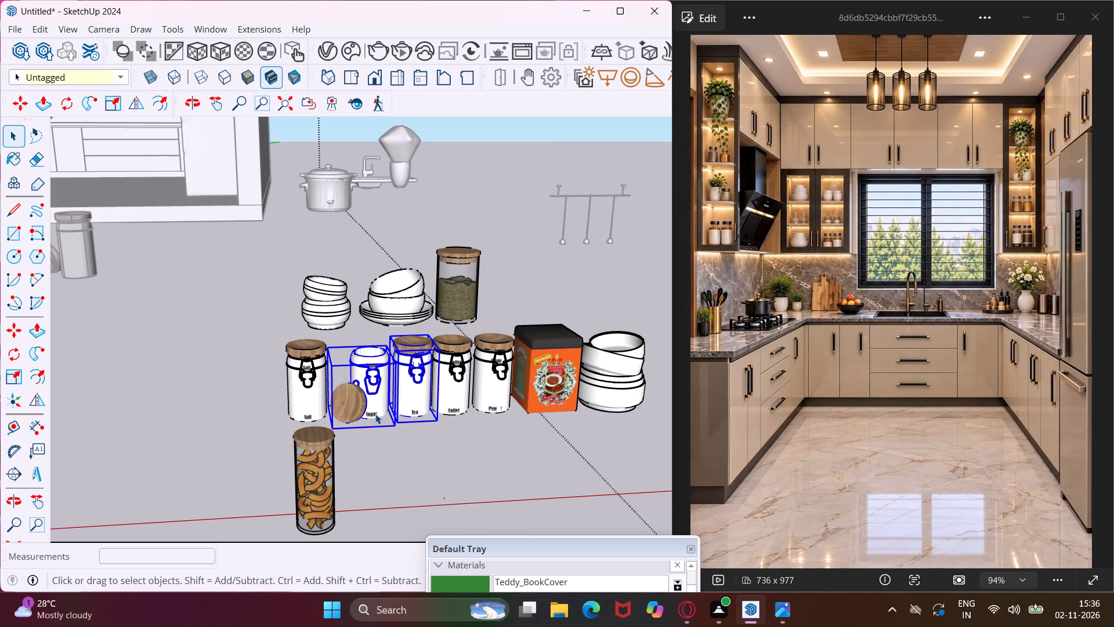
key("m")
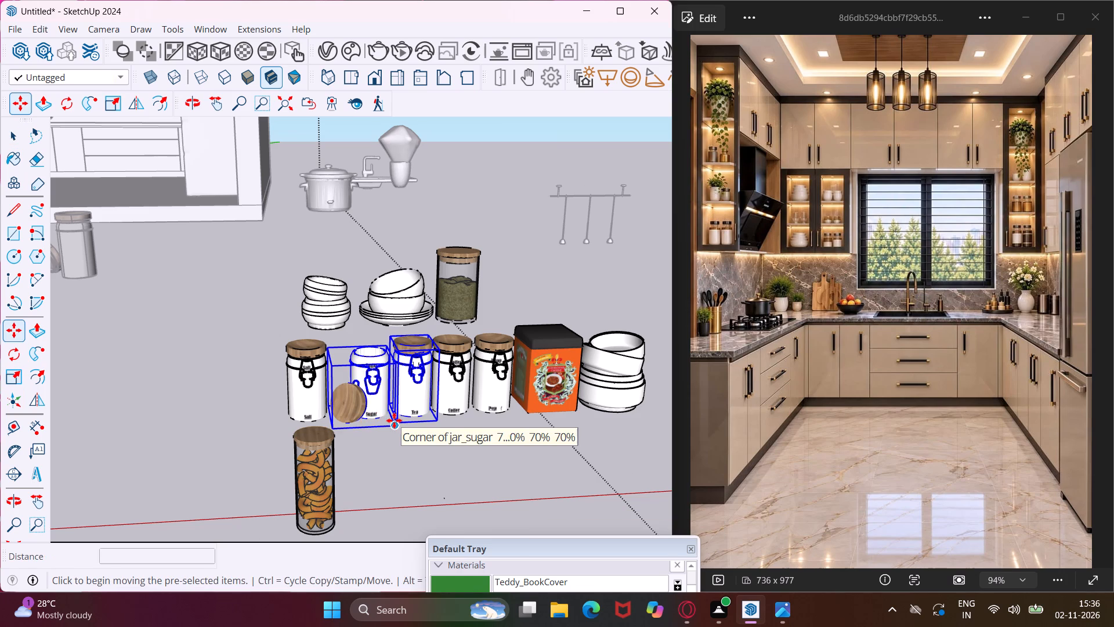
scroll(394, 420, "up", 8)
scroll(467, 421, "down", 3)
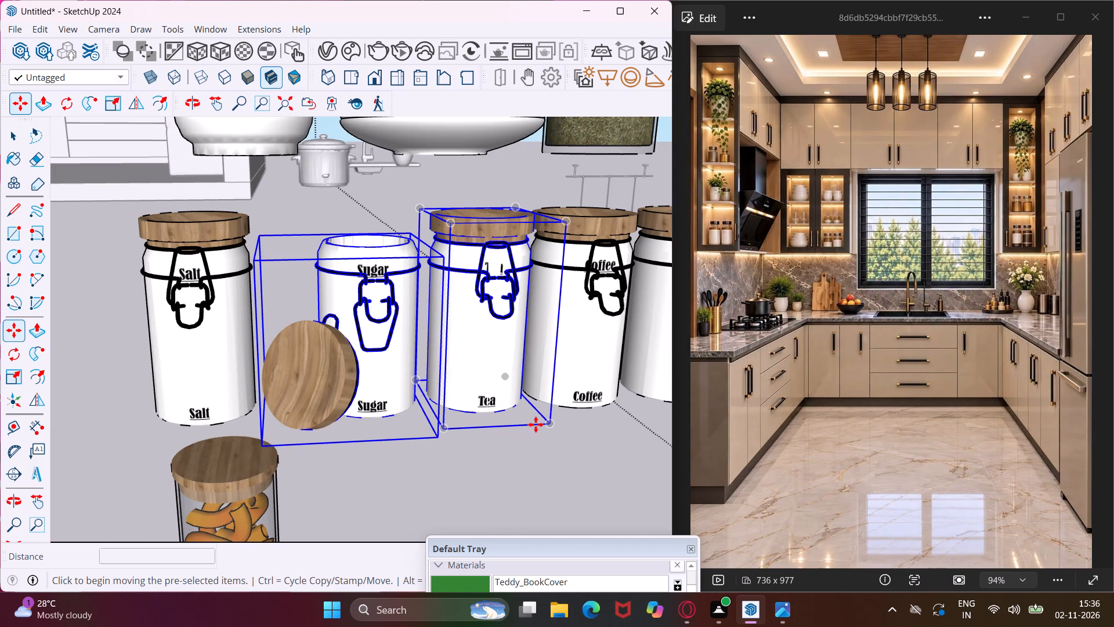
left_click(550, 422)
scroll(487, 422, "down", 6)
scroll(441, 417, "down", 5)
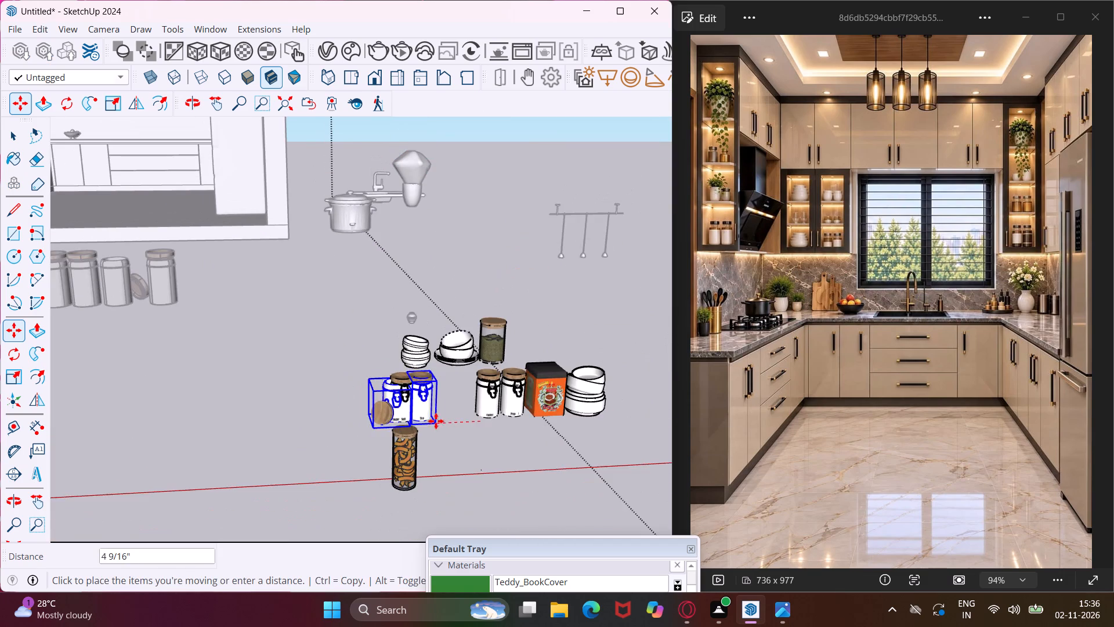
scroll(393, 426, "down", 17)
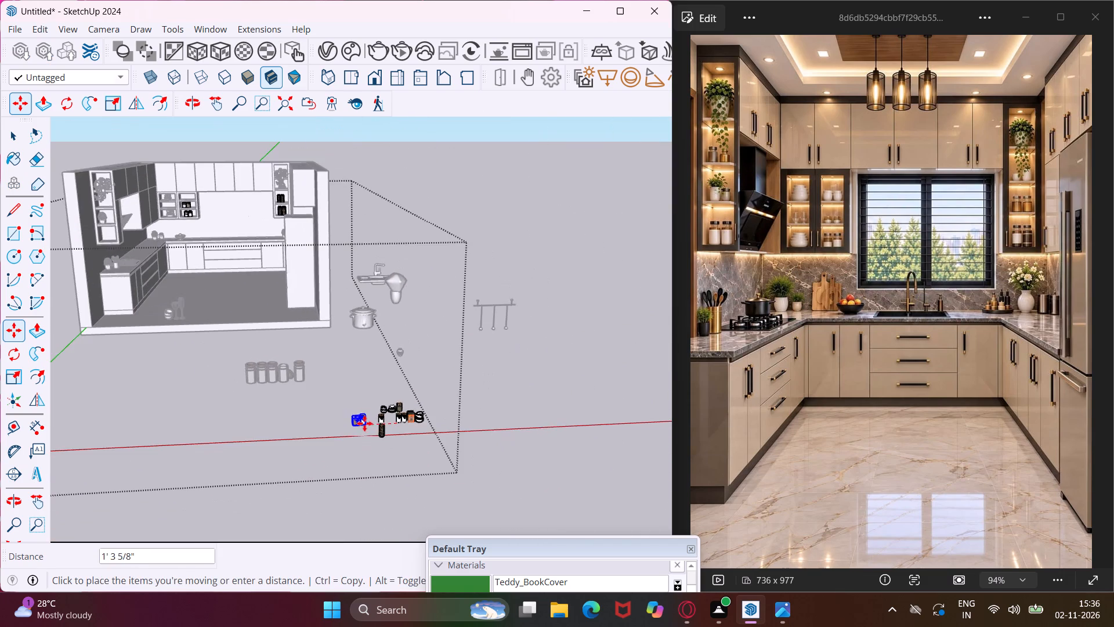
scroll(362, 421, "down", 4)
scroll(196, 239, "up", 4)
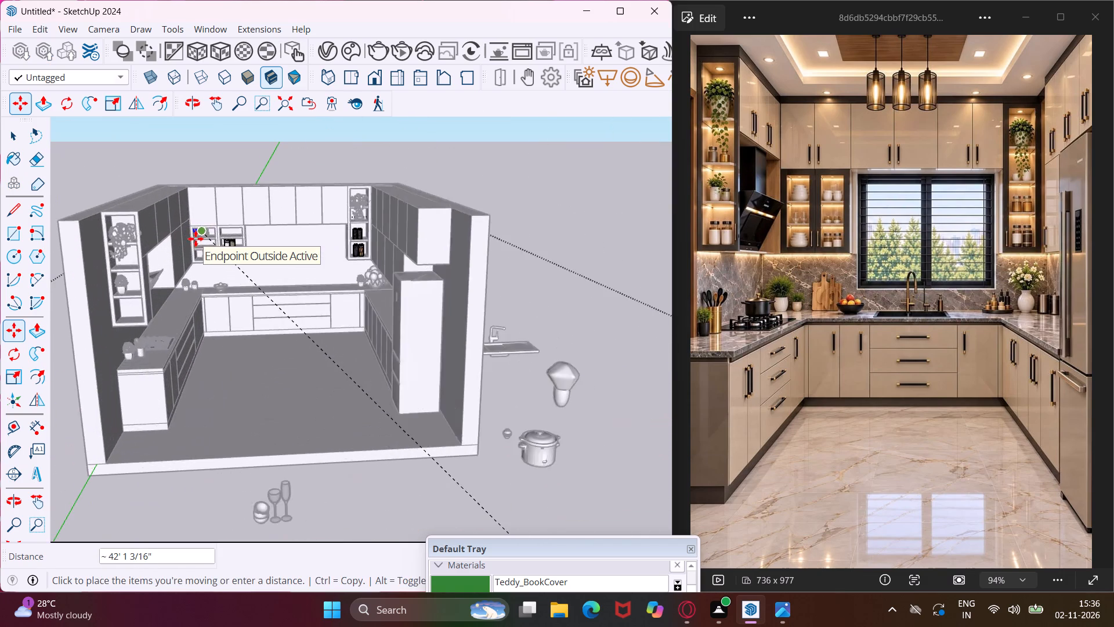
scroll(196, 239, "up", 17)
scroll(232, 258, "up", 8)
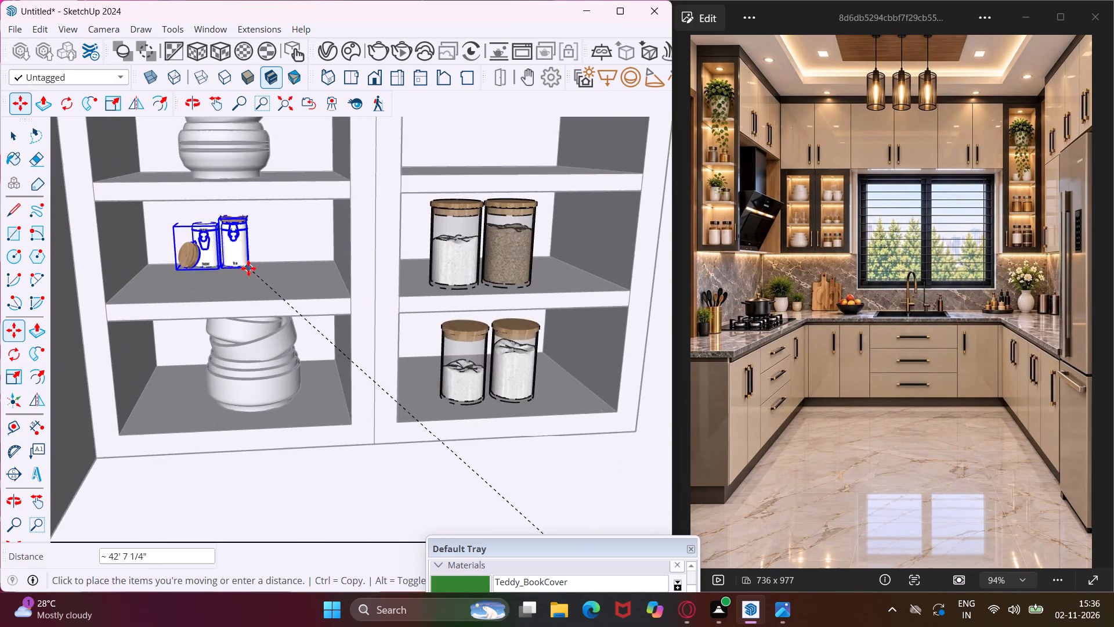
left_click(291, 296)
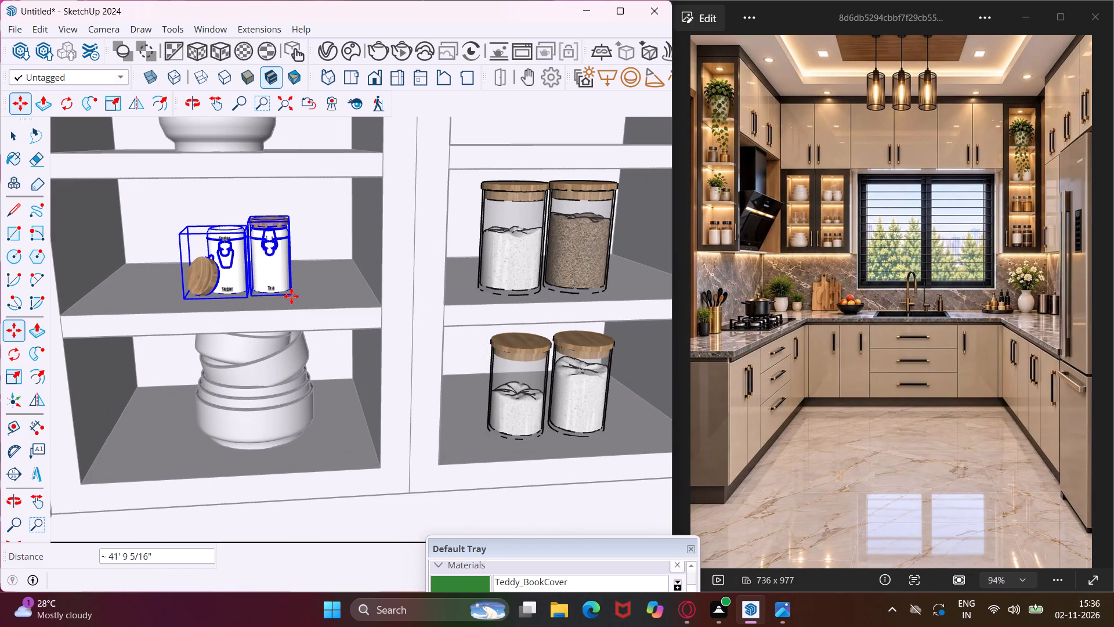
Scale the Sugar and Tea jars up uniformly by a factor of about 1.38.
left_click(16, 380)
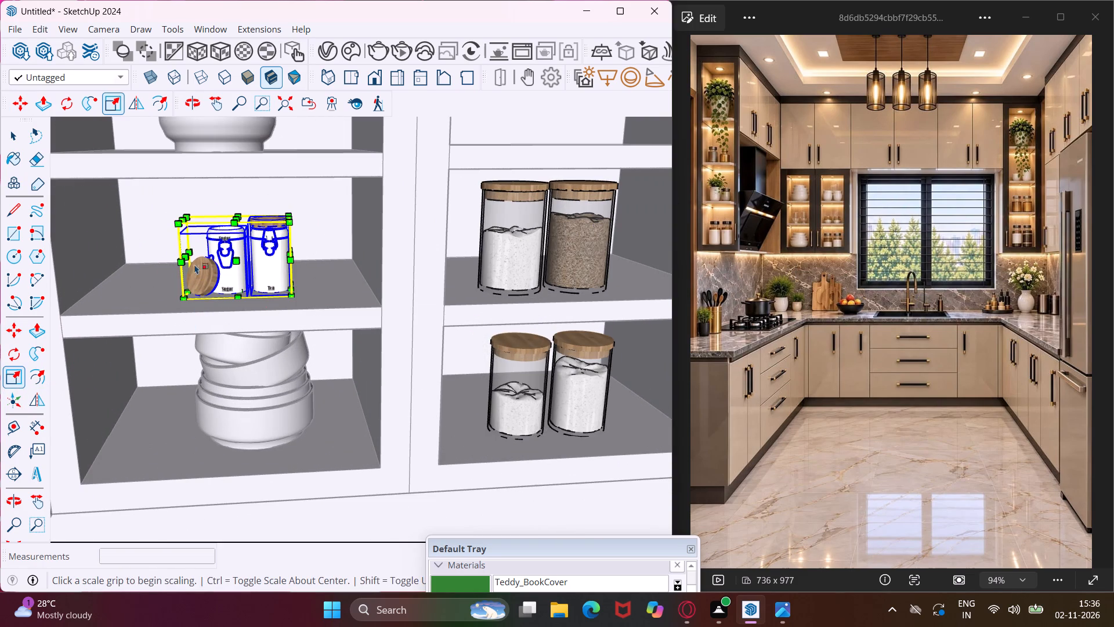
left_click(179, 228)
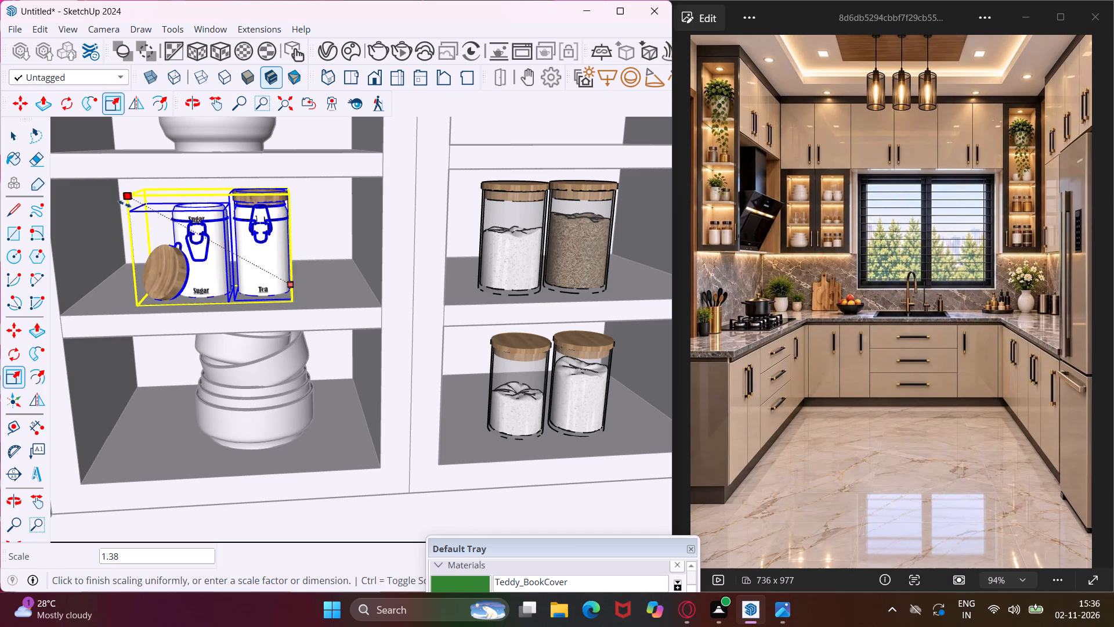
left_click(124, 204)
scroll(191, 297, "down", 18)
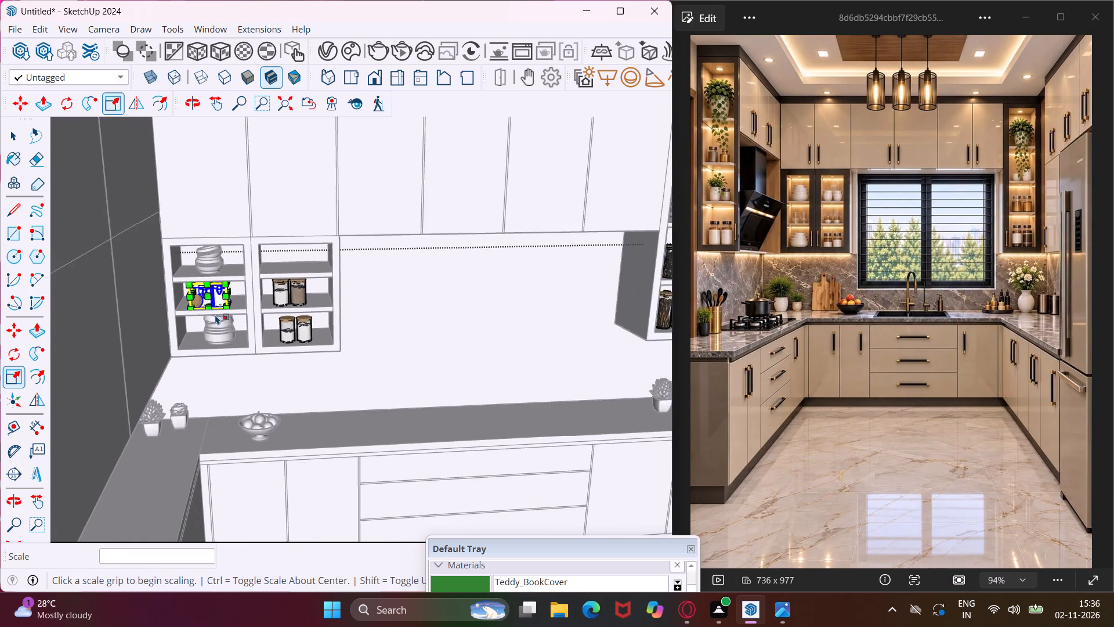
scroll(215, 315, "down", 19)
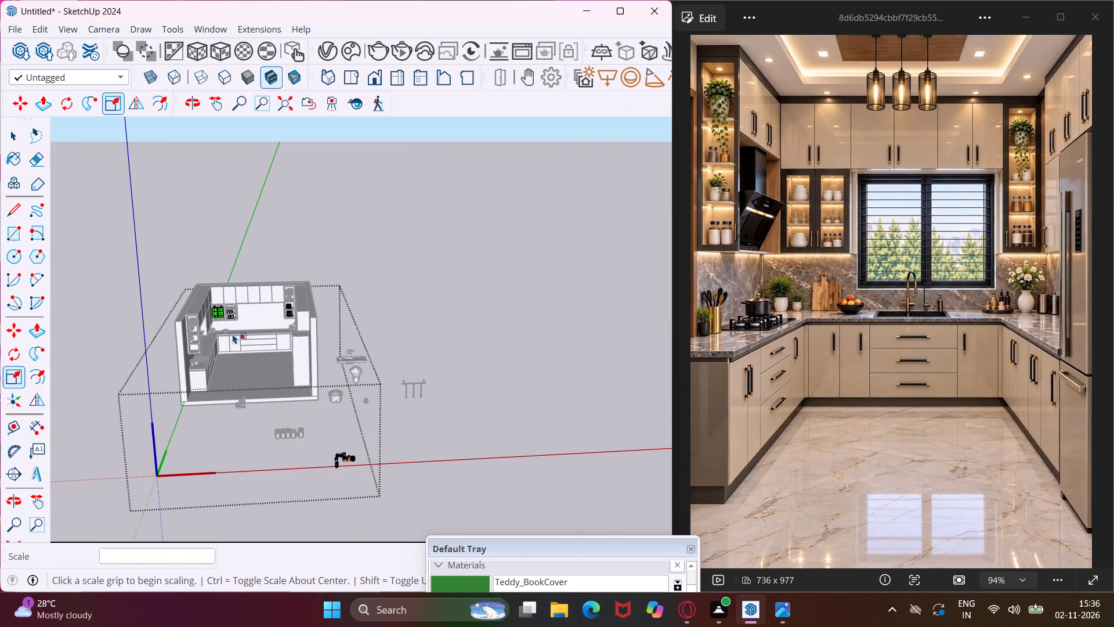
key("space")
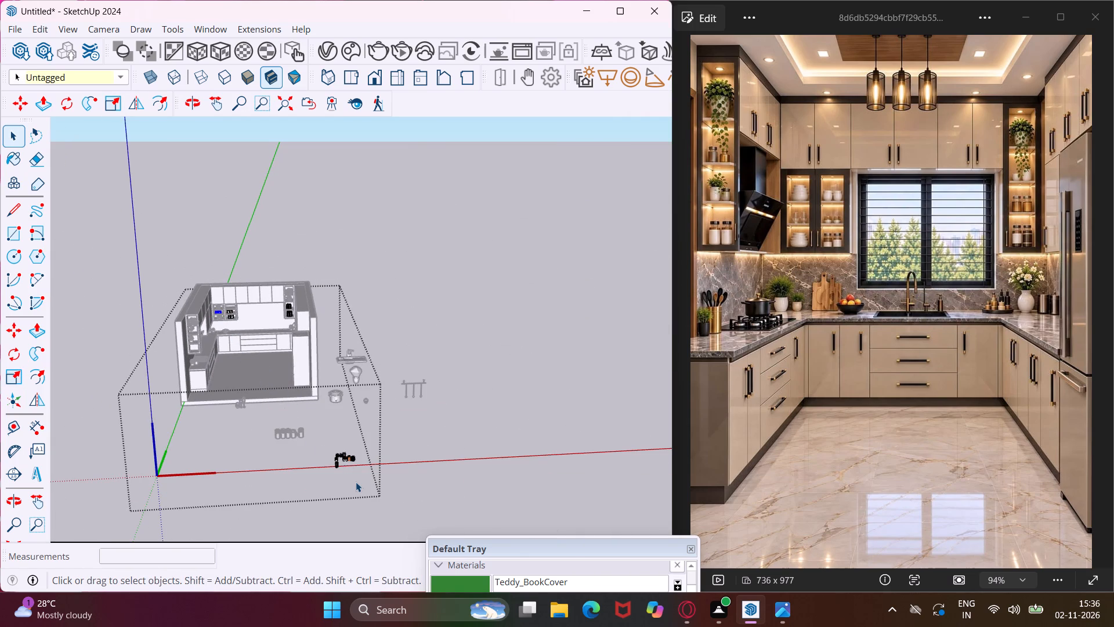
key("Escape")
Move the Coffee and Pepper jars from the loose props onto the top shelf of the wall cabinet's right bay.
scroll(346, 453, "up", 4)
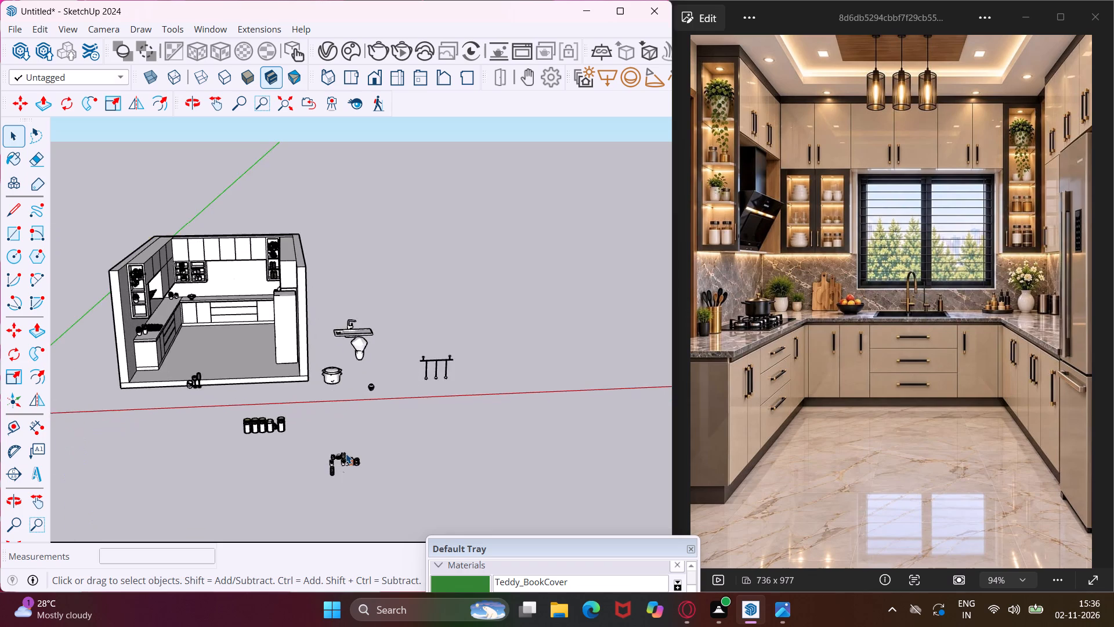
scroll(346, 453, "up", 6)
middle_click_drag(346, 453, 343, 403)
scroll(341, 358, "up", 4)
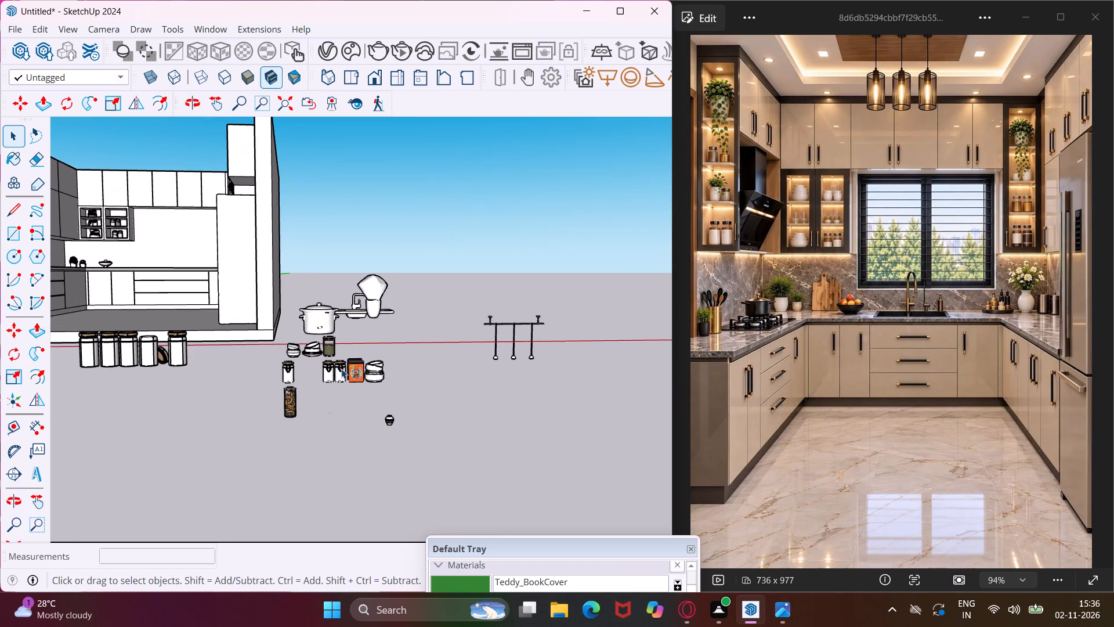
double_click(341, 371)
middle_click_drag(341, 371, 341, 396)
scroll(341, 396, "up", 9)
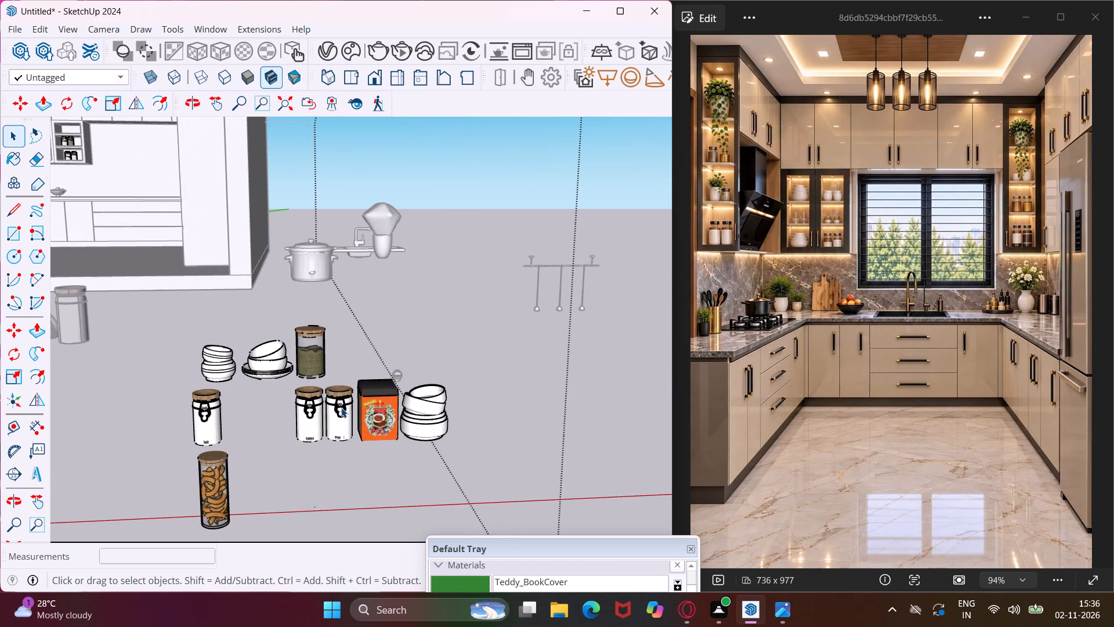
left_click(341, 408)
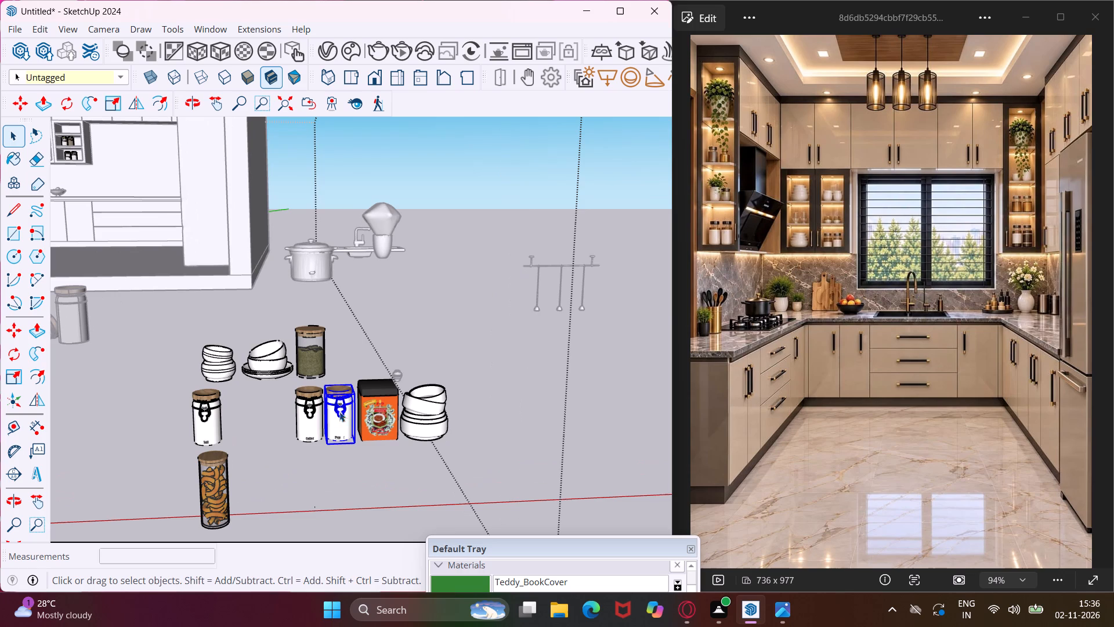
left_click(309, 417, "ctrl")
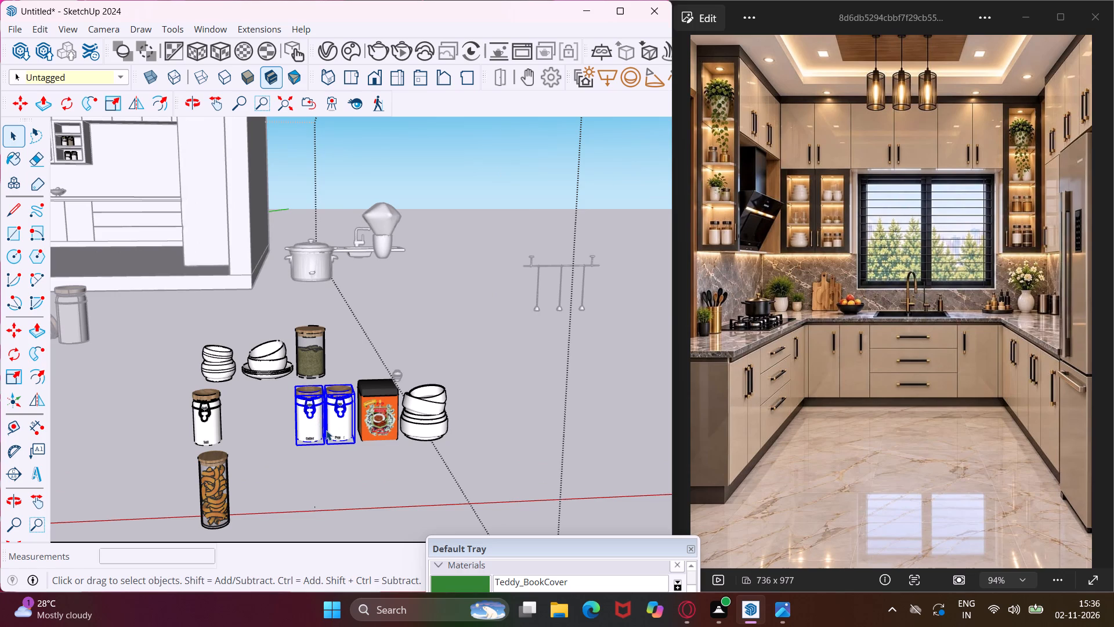
key("m")
scroll(340, 439, "up", 4)
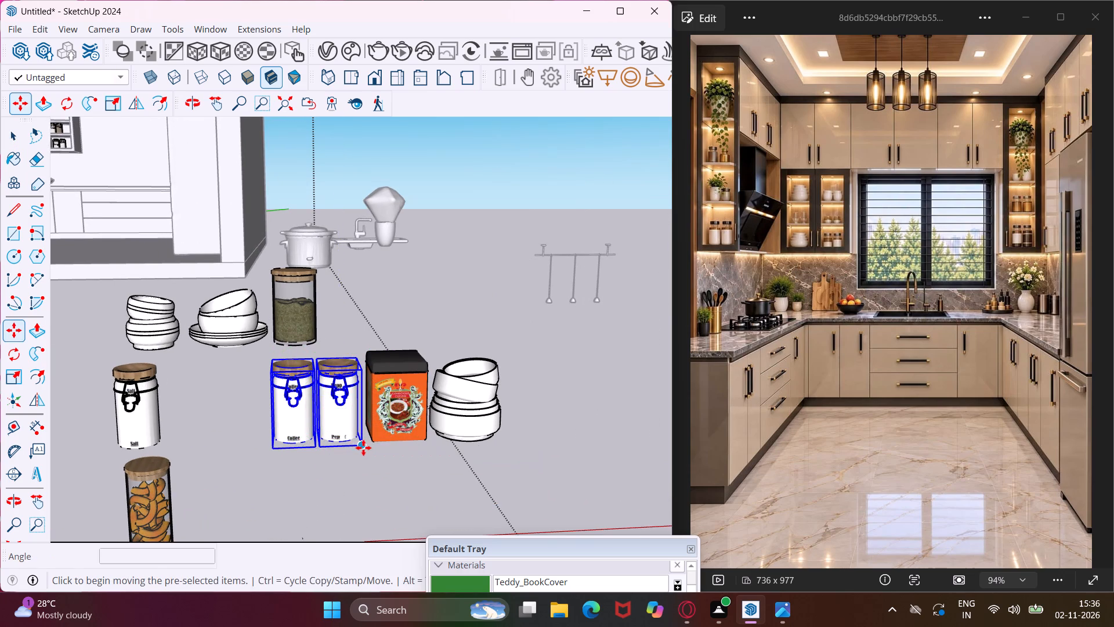
left_click(364, 448)
scroll(328, 455, "down", 17)
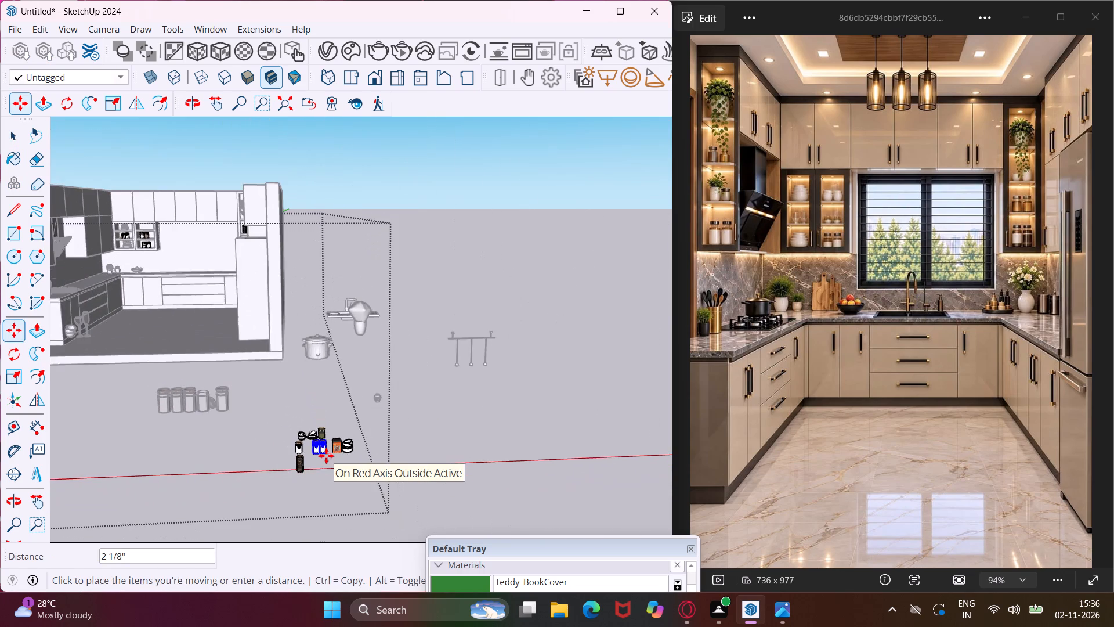
scroll(326, 456, "down", 9)
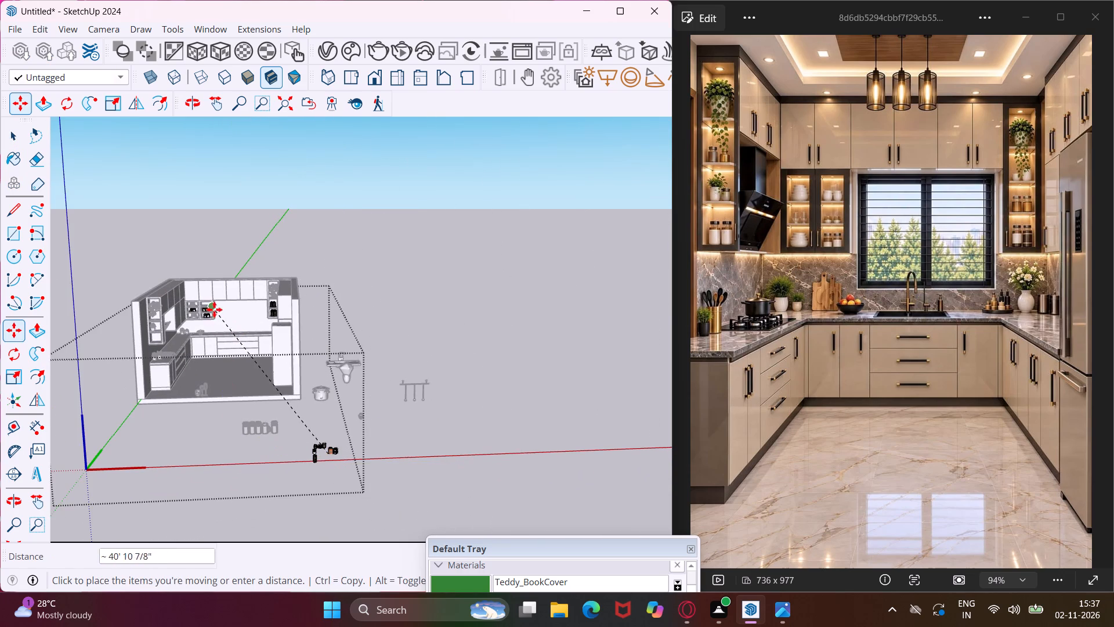
scroll(197, 306, "up", 17)
scroll(232, 303, "up", 5)
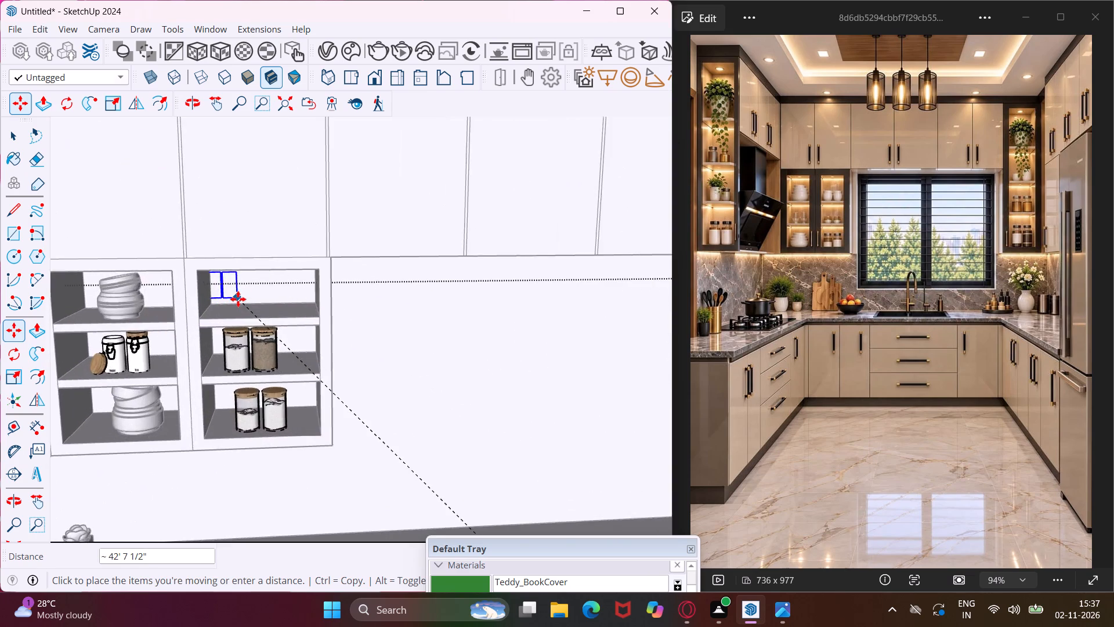
scroll(242, 298, "up", 13)
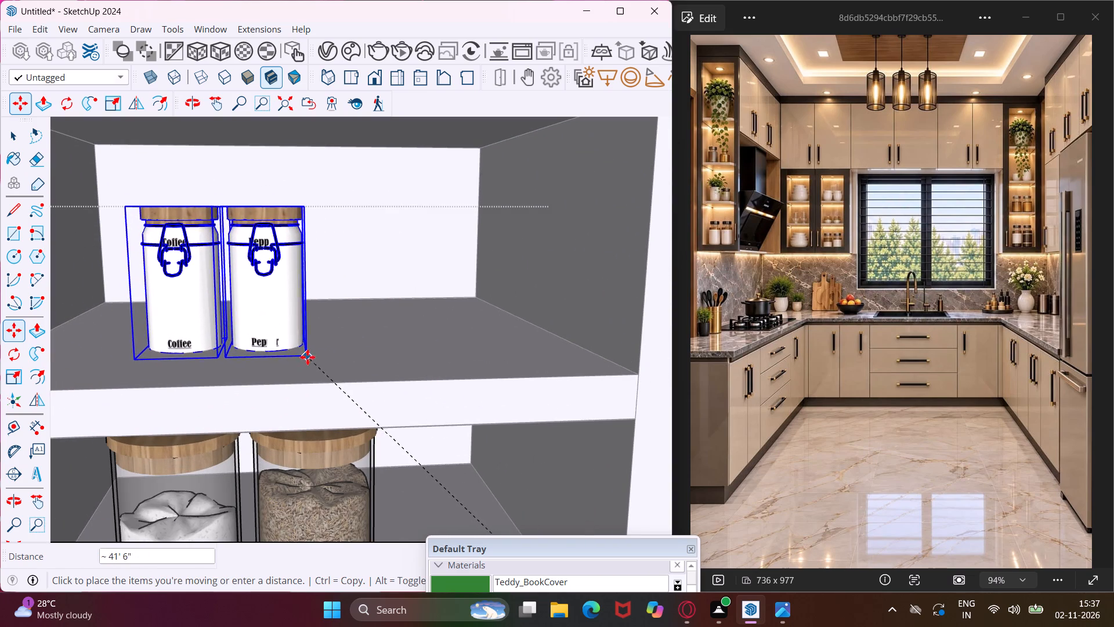
left_click(338, 345)
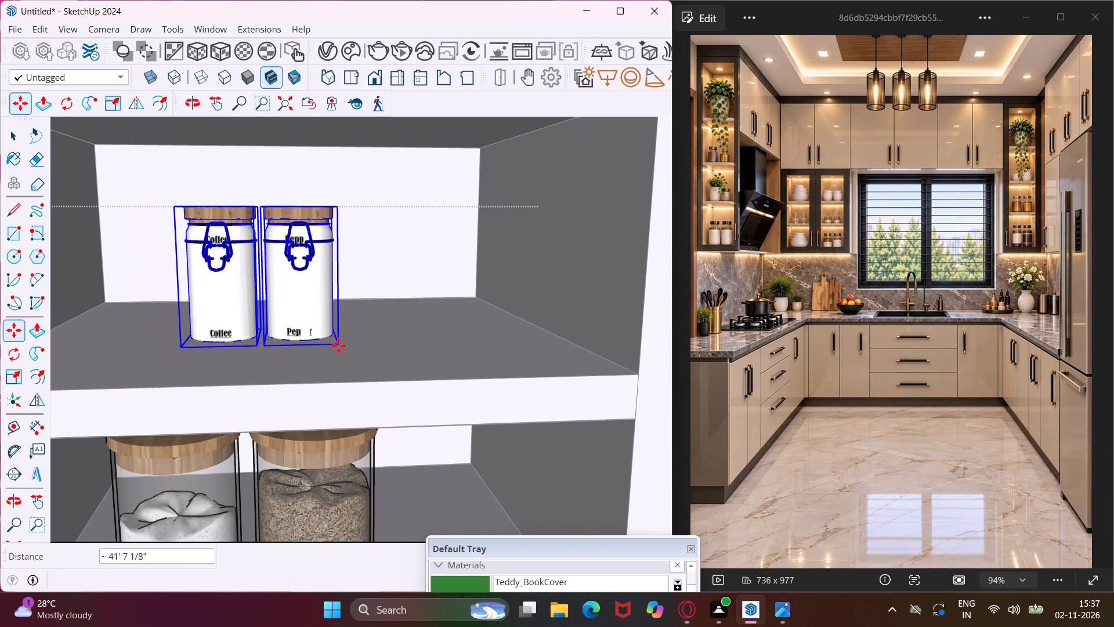
Scale the Coffee and Pepper jars on the right bay's top shelf up uniformly by a factor of about 1.44.
scroll(338, 348, "down", 6)
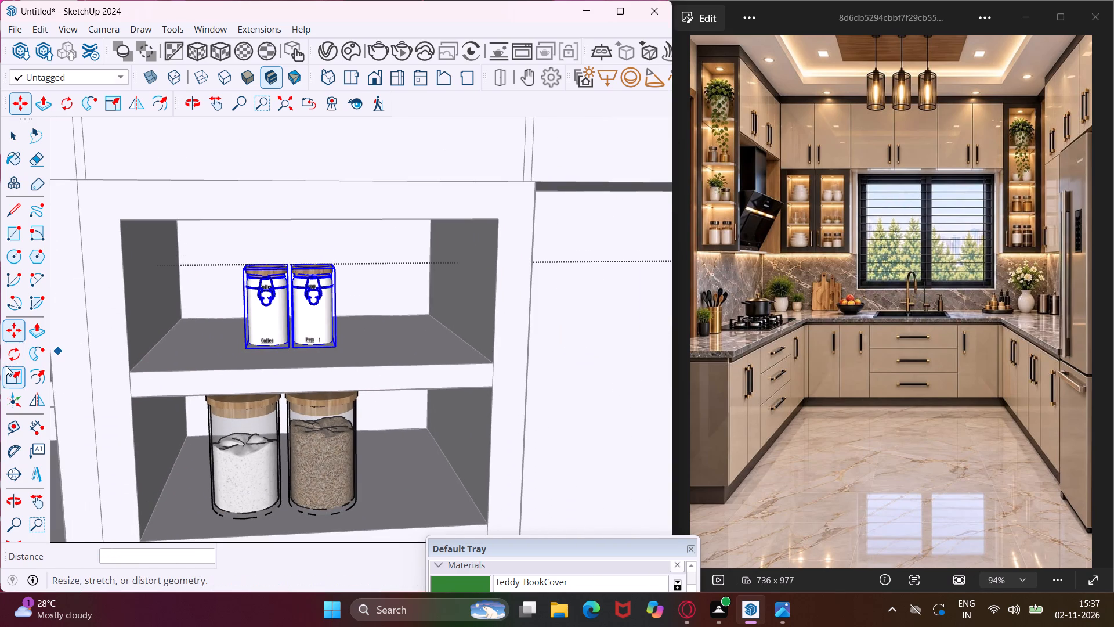
left_click(15, 378)
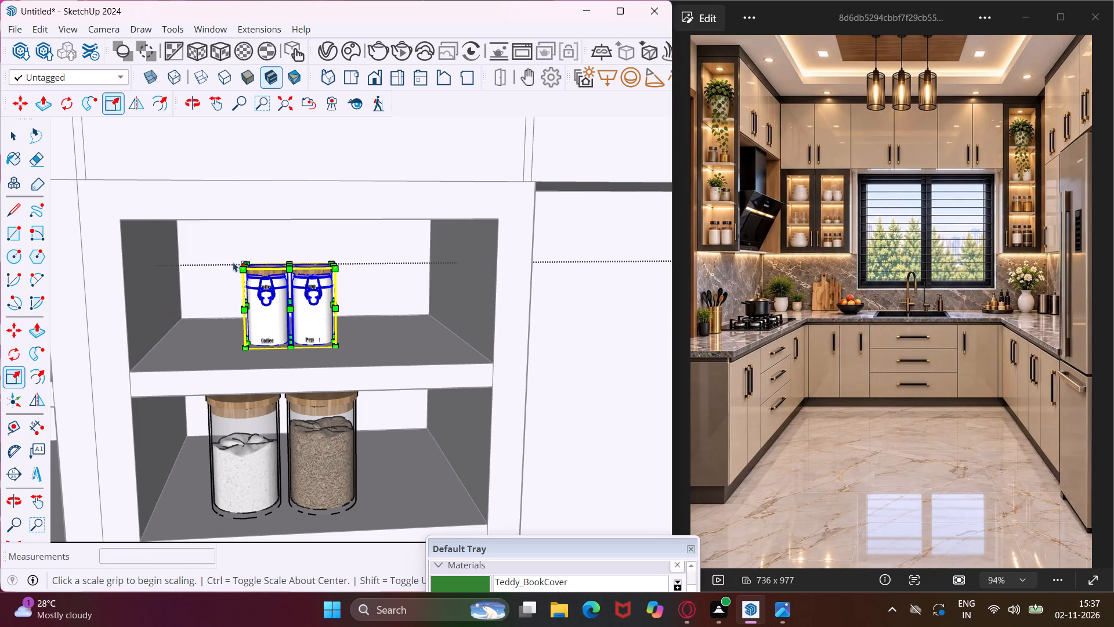
scroll(245, 261, "up", 4)
left_click(244, 278)
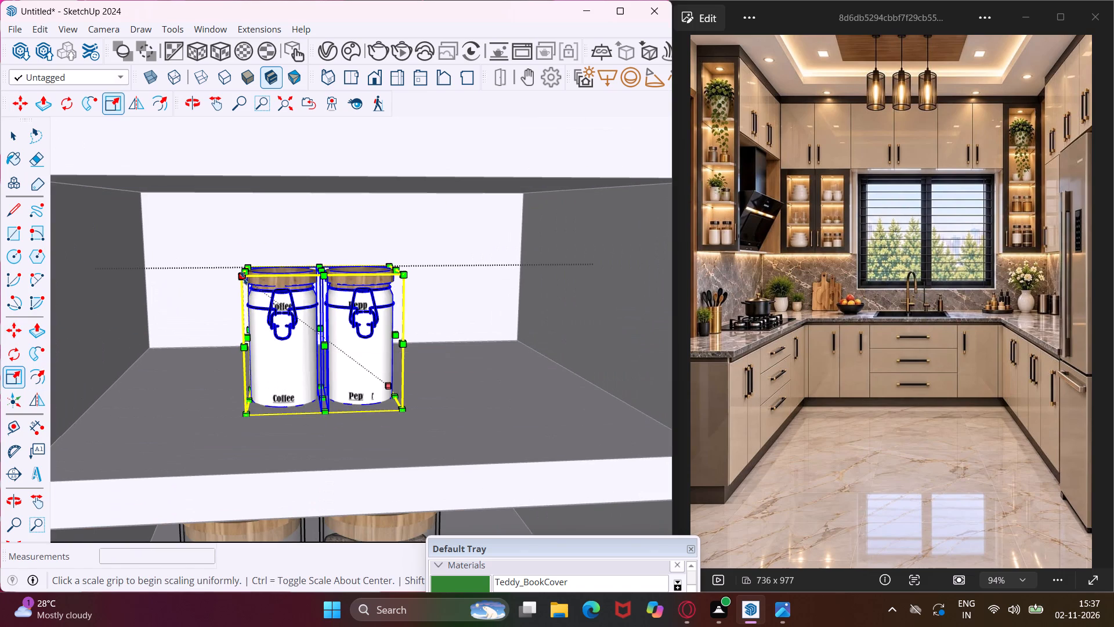
scroll(222, 278, "down", 3)
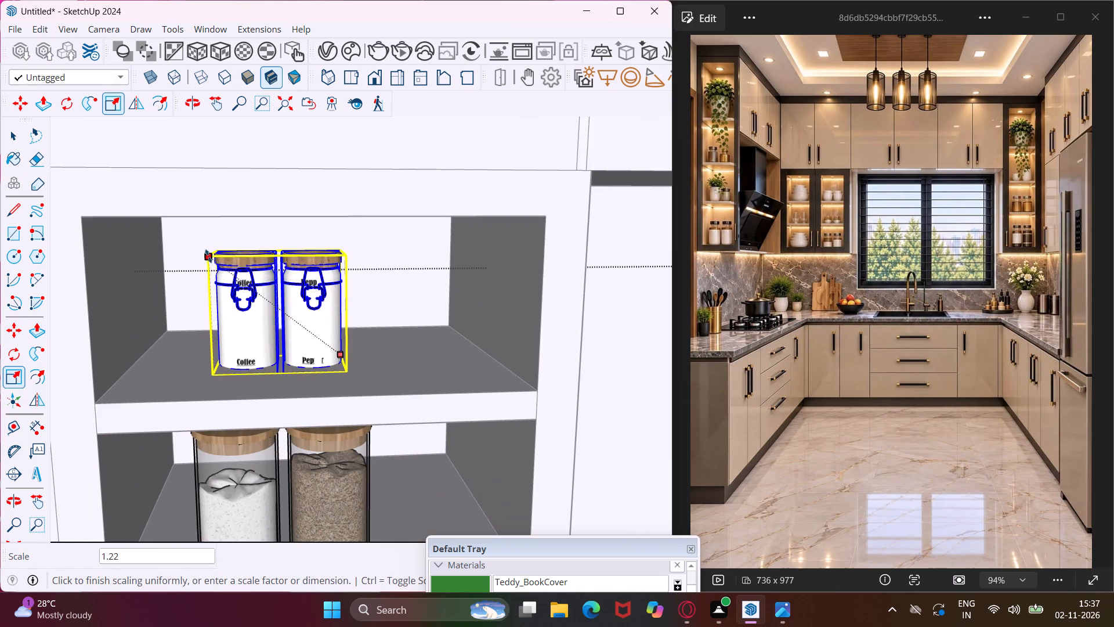
left_click(184, 229)
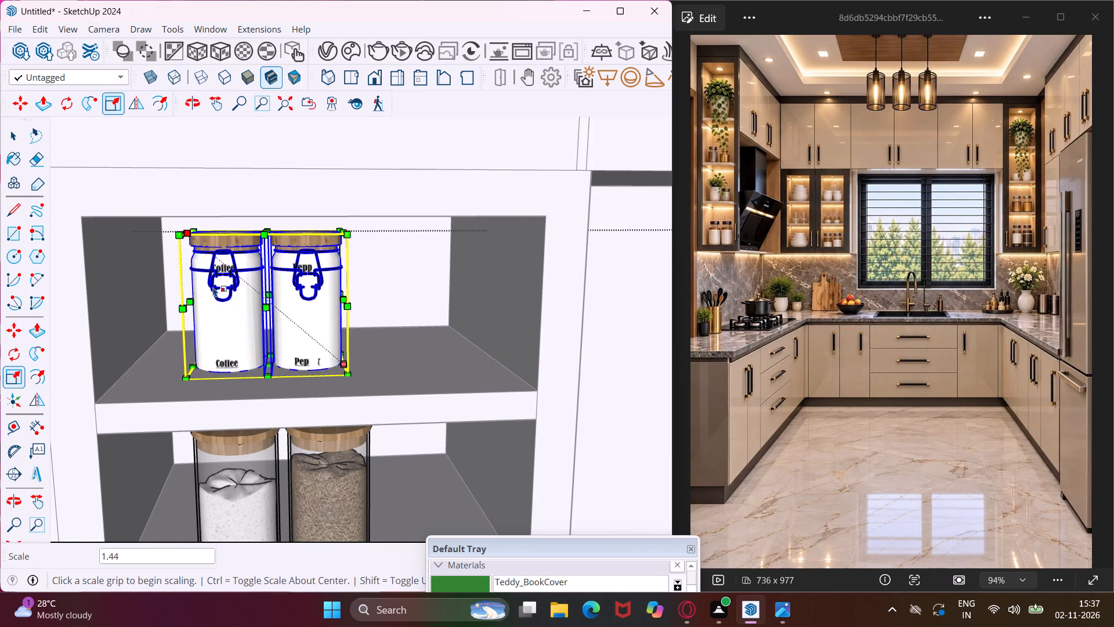
scroll(233, 316, "down", 18)
key("Escape")
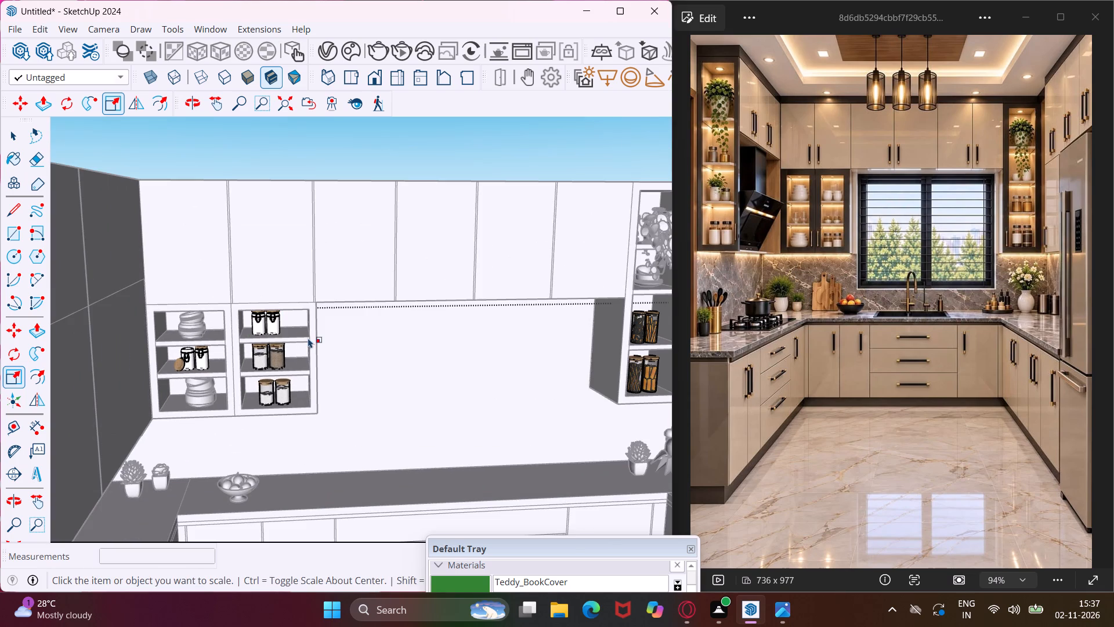
Close the jar and bowl props group and return to editing the whole model.
scroll(292, 331, "down", 20)
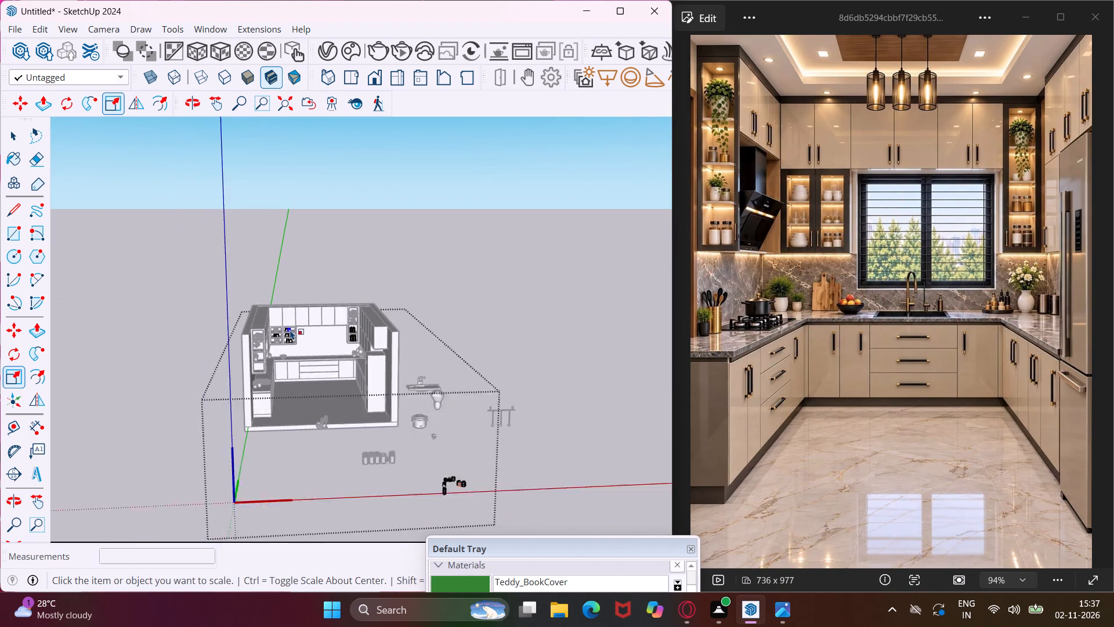
scroll(419, 484, "up", 7)
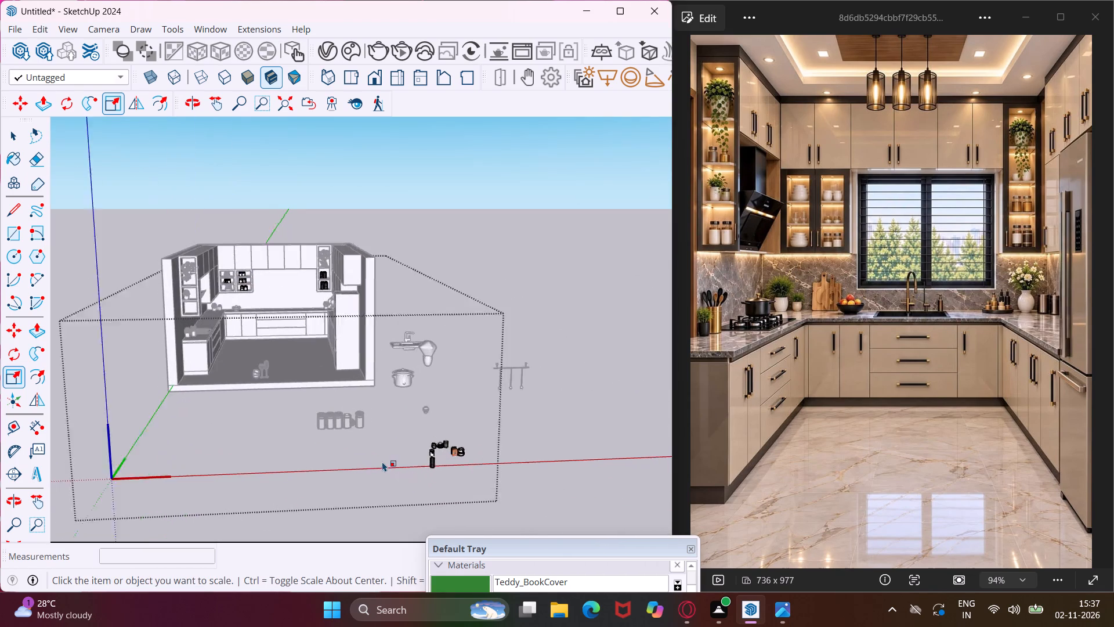
scroll(382, 462, "up", 1)
scroll(331, 430, "up", 4)
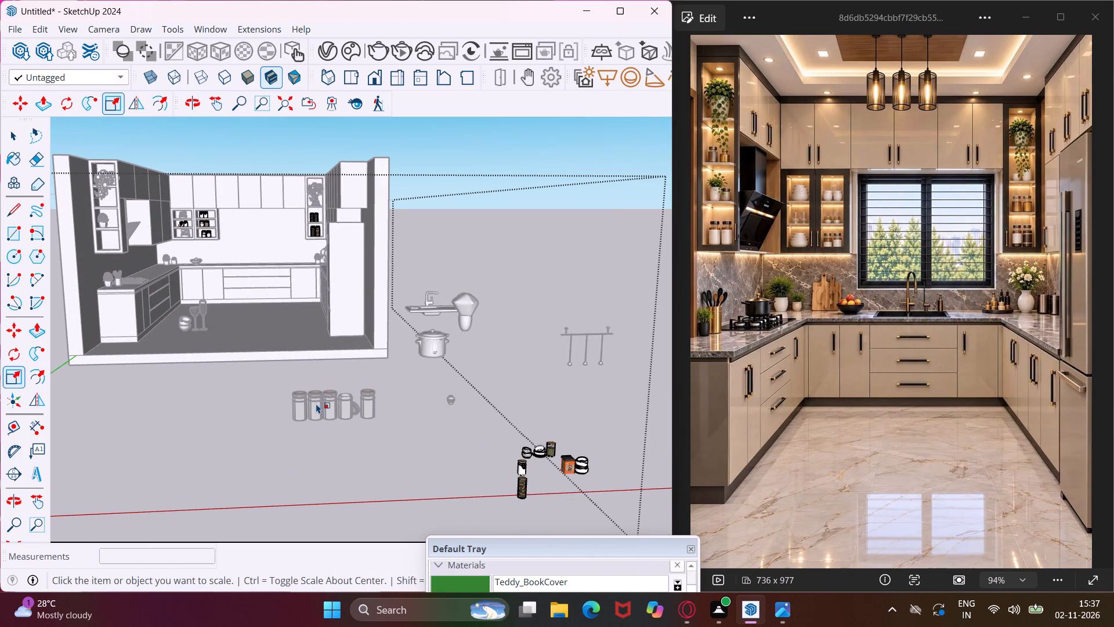
key("Escape")
key("space")
left_click(313, 432)
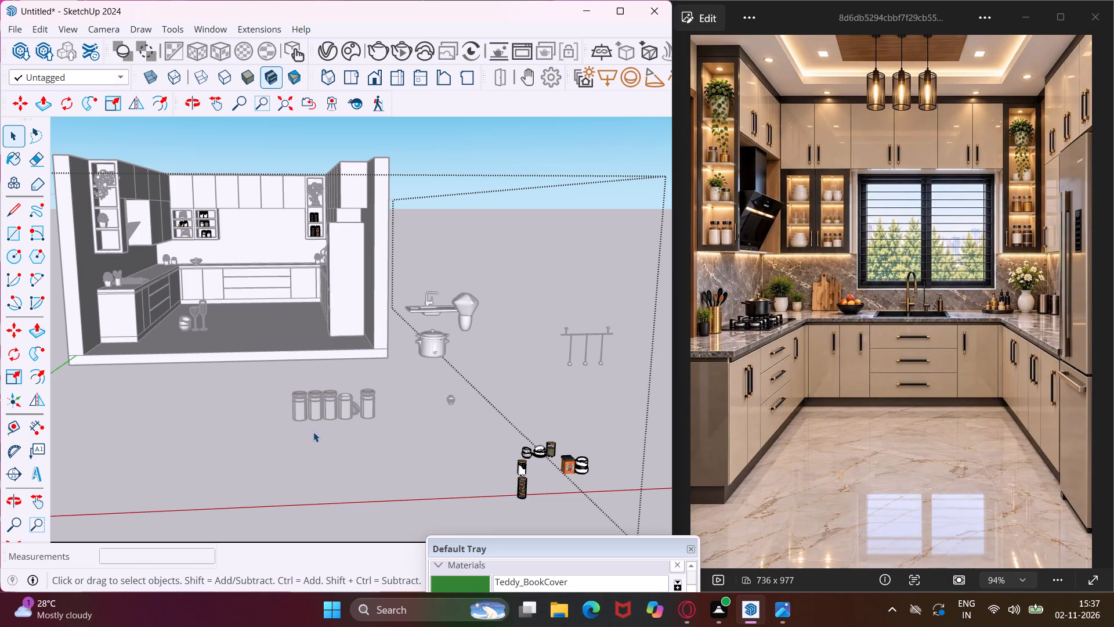
left_click(313, 432)
double_click(313, 432)
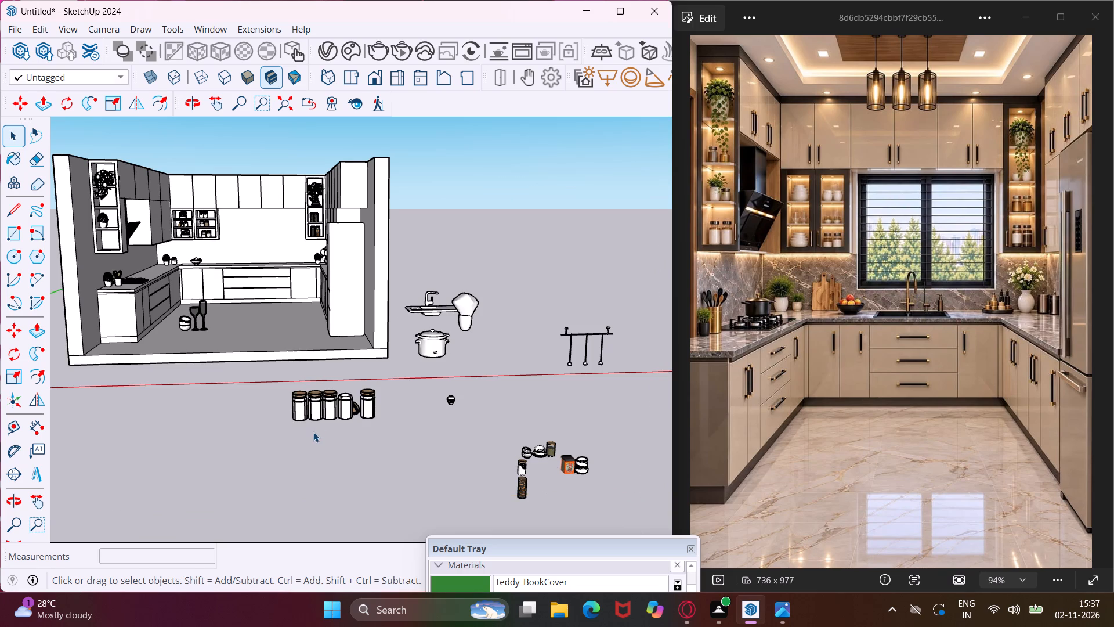
Move the kitchen sink with its faucet from outside the room onto the back countertop above the drawers.
scroll(451, 311, "up", 4)
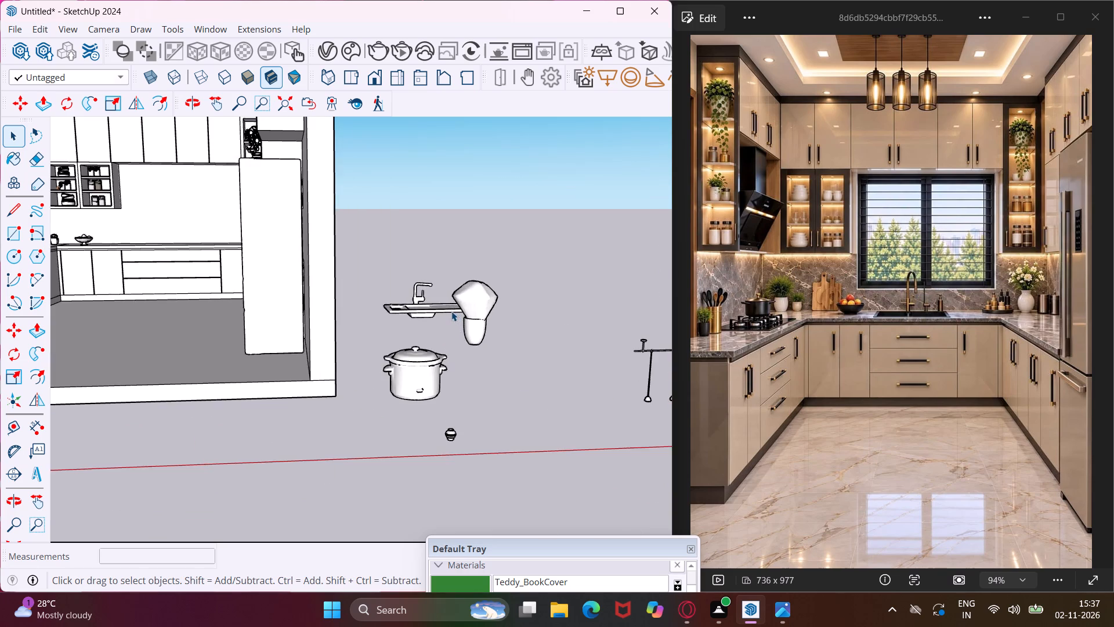
middle_click_drag(451, 311, 423, 419)
scroll(451, 327, "up", 3)
left_click(450, 333)
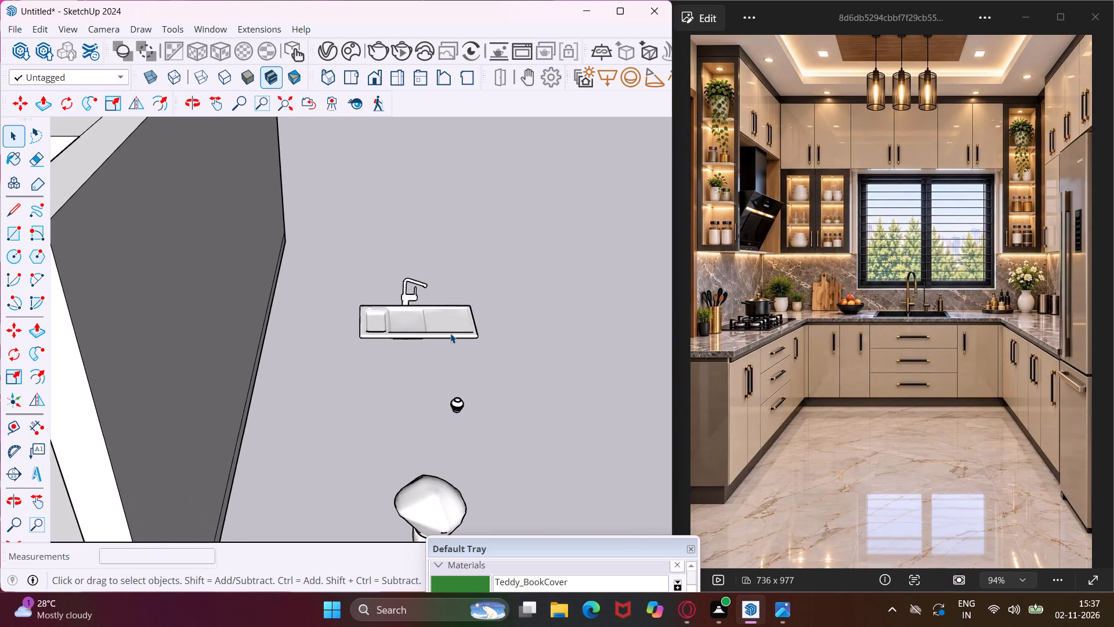
key("m")
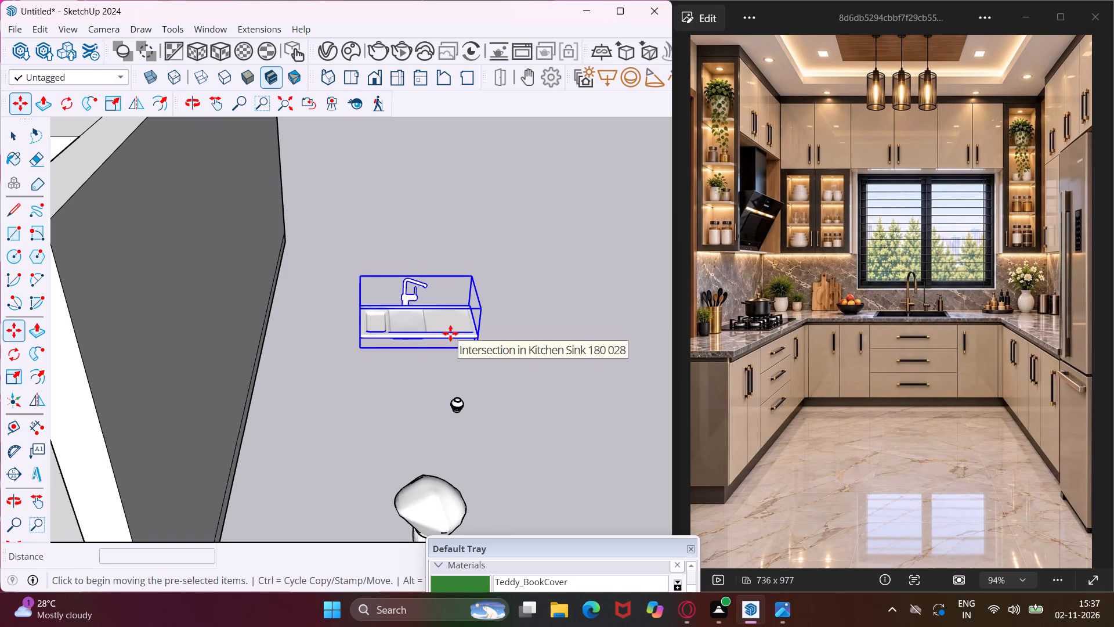
scroll(483, 338, "up", 3)
left_click(477, 337)
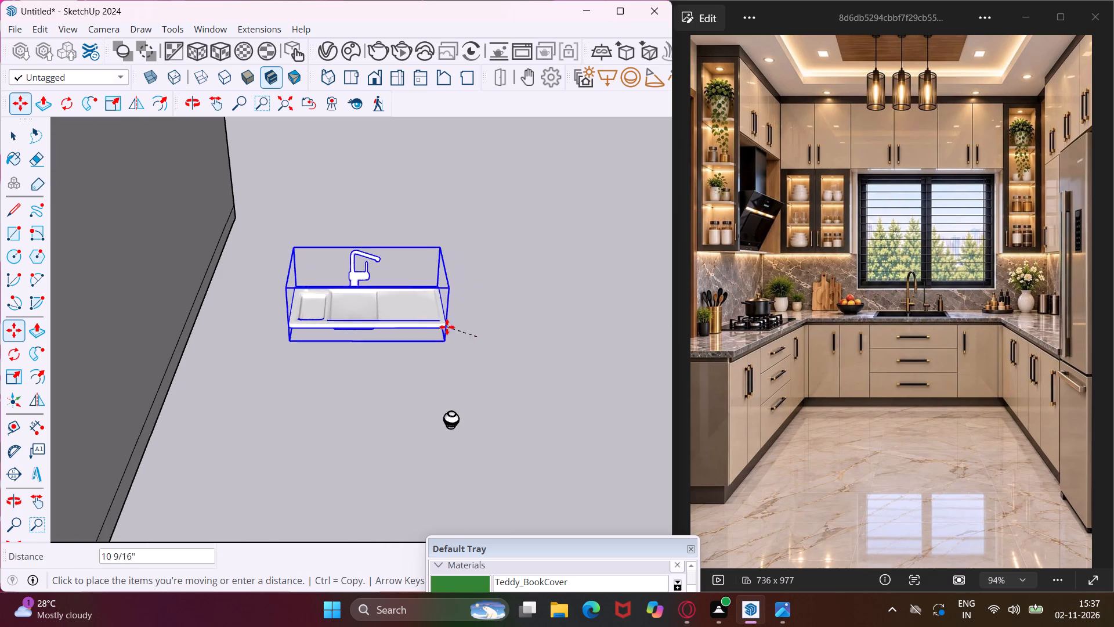
scroll(447, 326, "down", 15)
scroll(335, 272, "up", 4)
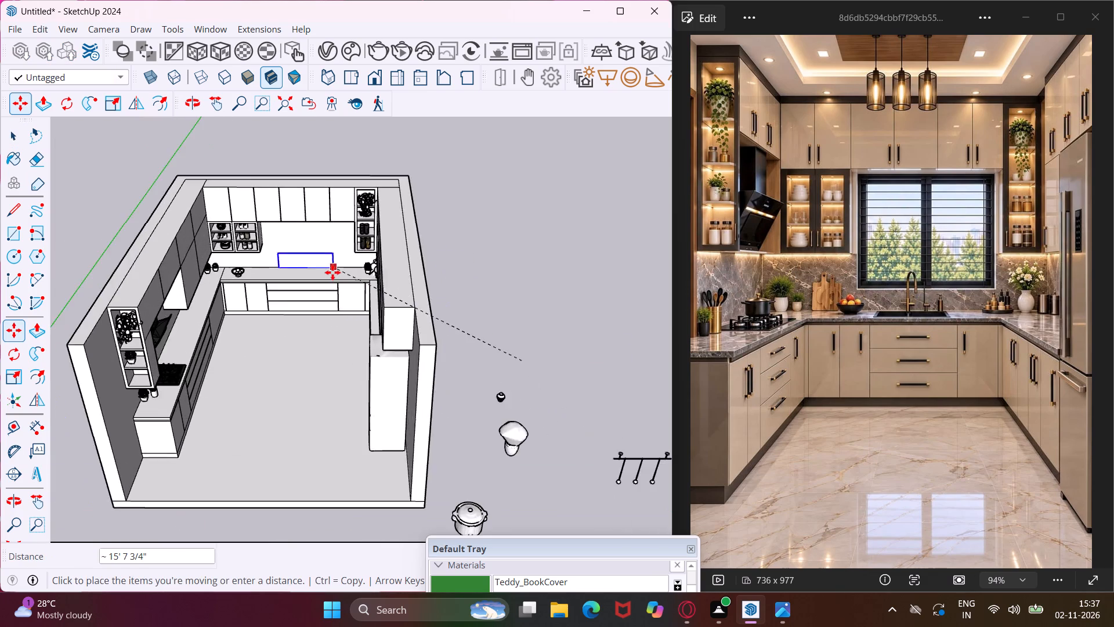
scroll(324, 273, "up", 15)
scroll(344, 315, "down", 3)
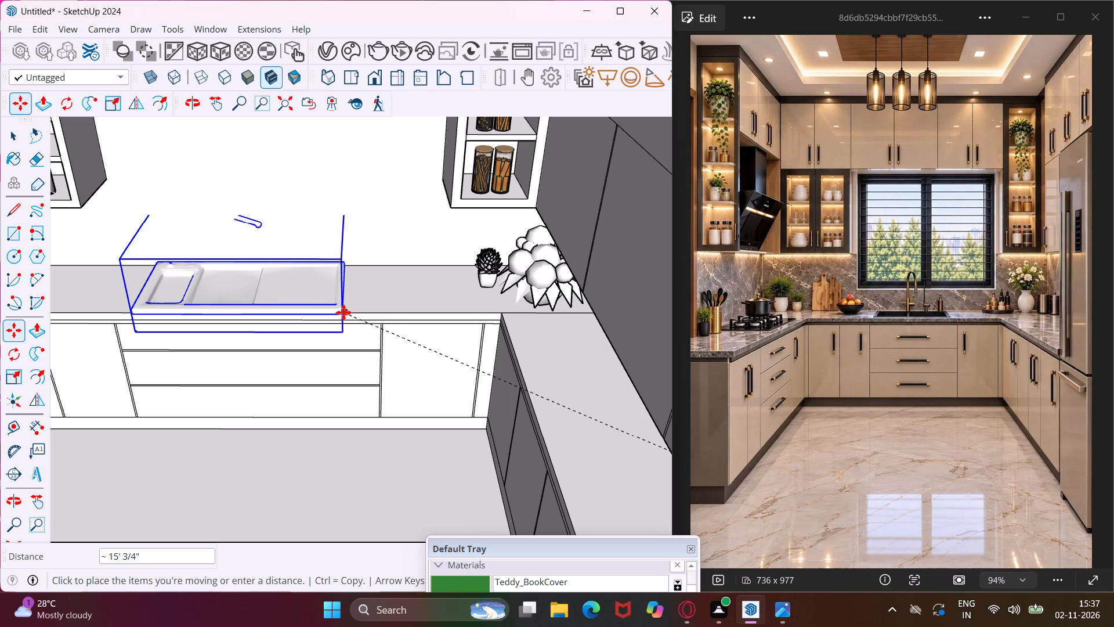
left_click(343, 312)
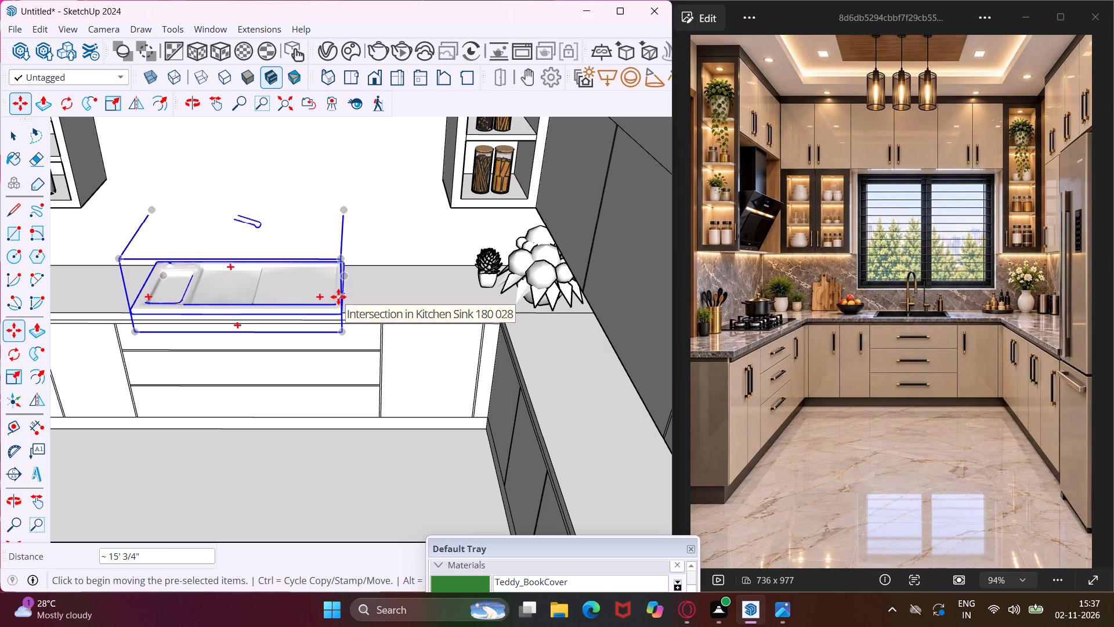
Scale the kitchen sink's depth along the green axis to about 0.61.
left_click(14, 376)
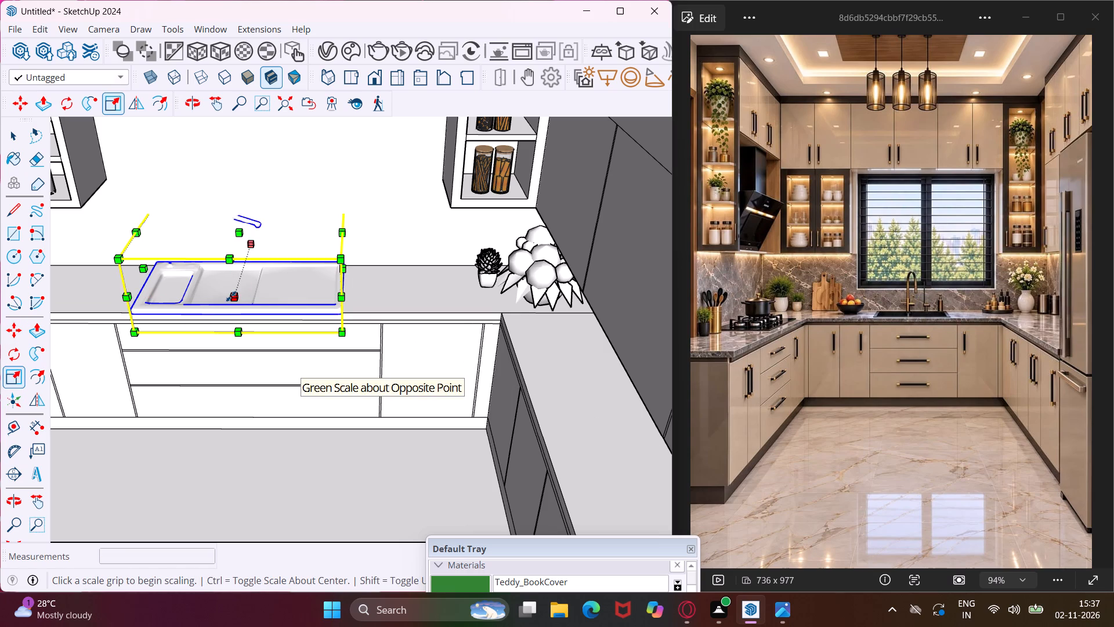
left_click(231, 296)
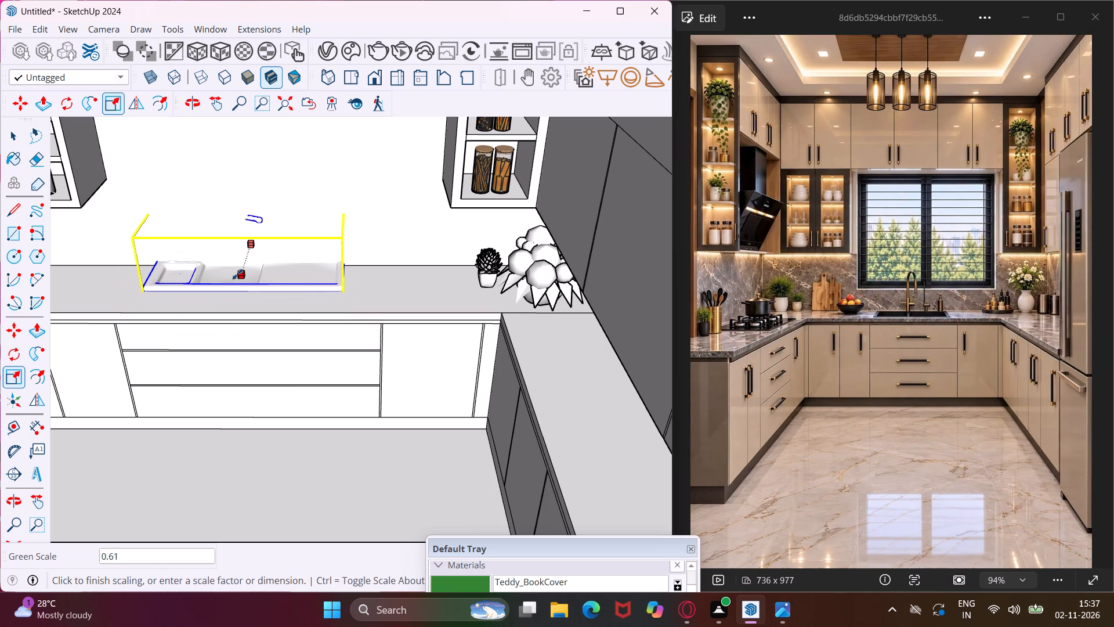
left_click(237, 274)
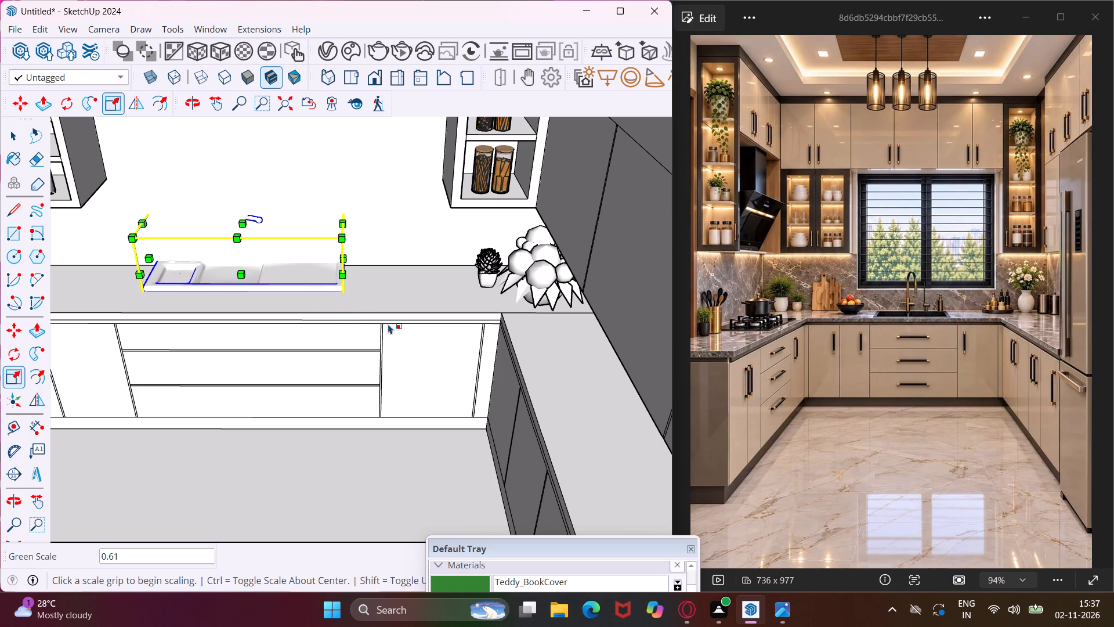
Move the kitchen sink forward on the back countertop so its faucet clears the wall.
key("m")
scroll(388, 302, "up", 4)
left_click(372, 281)
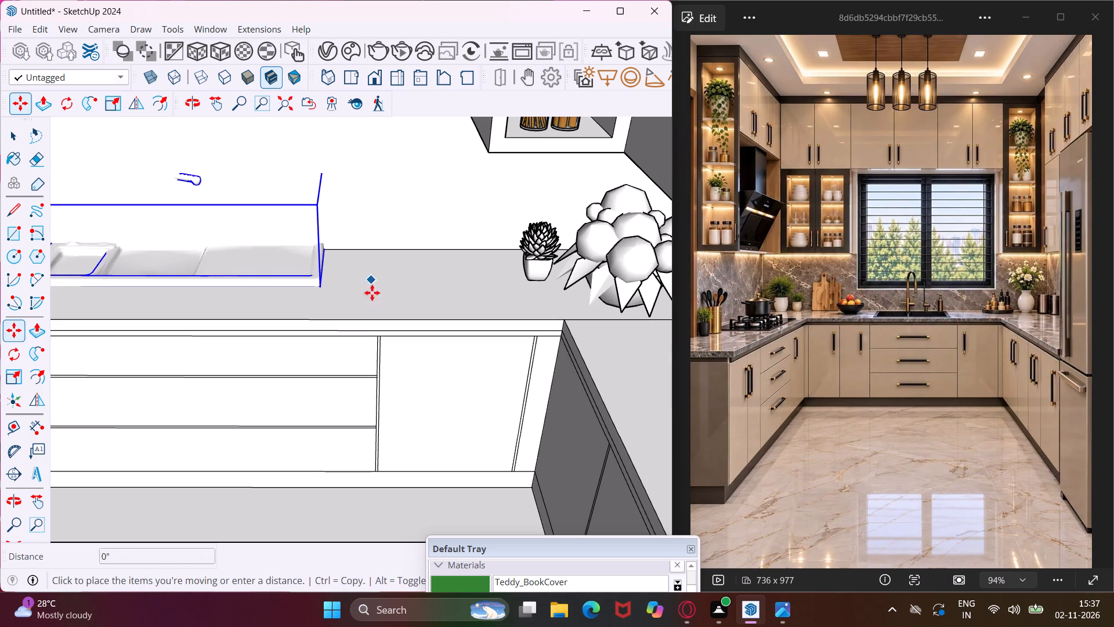
left_click(374, 297)
scroll(381, 287, "down", 2)
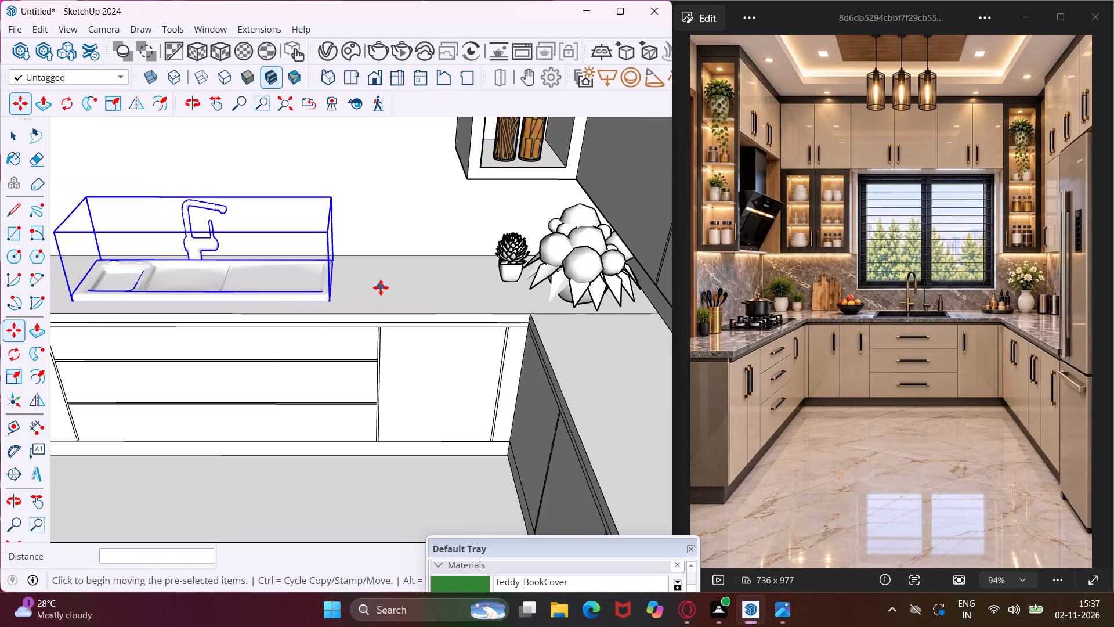
scroll(209, 311, "down", 5)
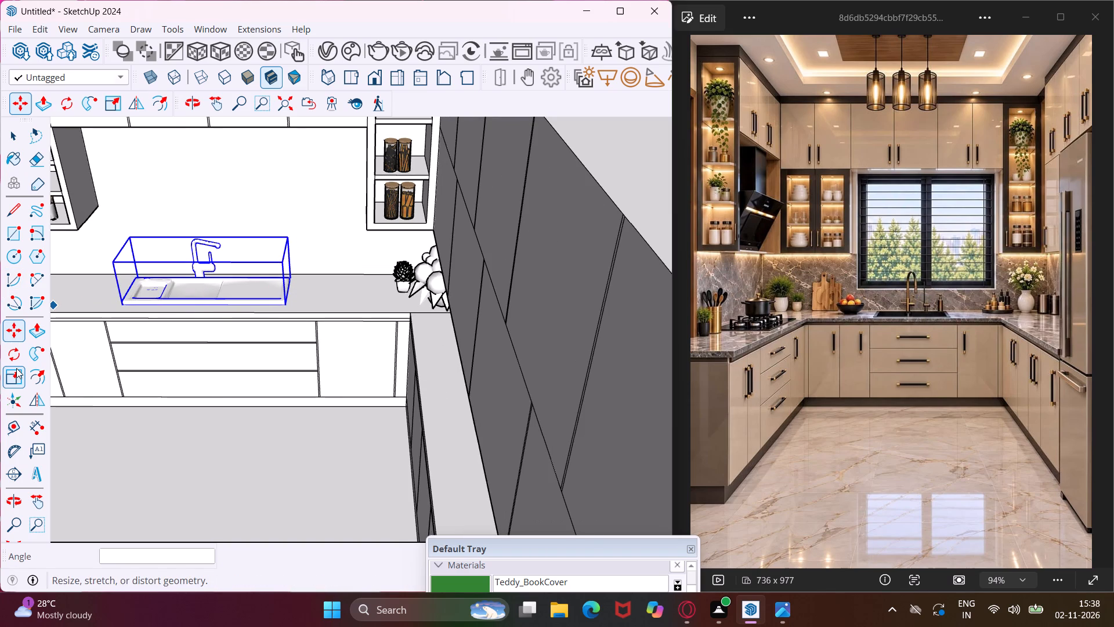
Scale the kitchen sink's length along the red axis to about 0.89.
left_click(16, 368)
scroll(127, 278, "up", 2)
left_click(131, 278)
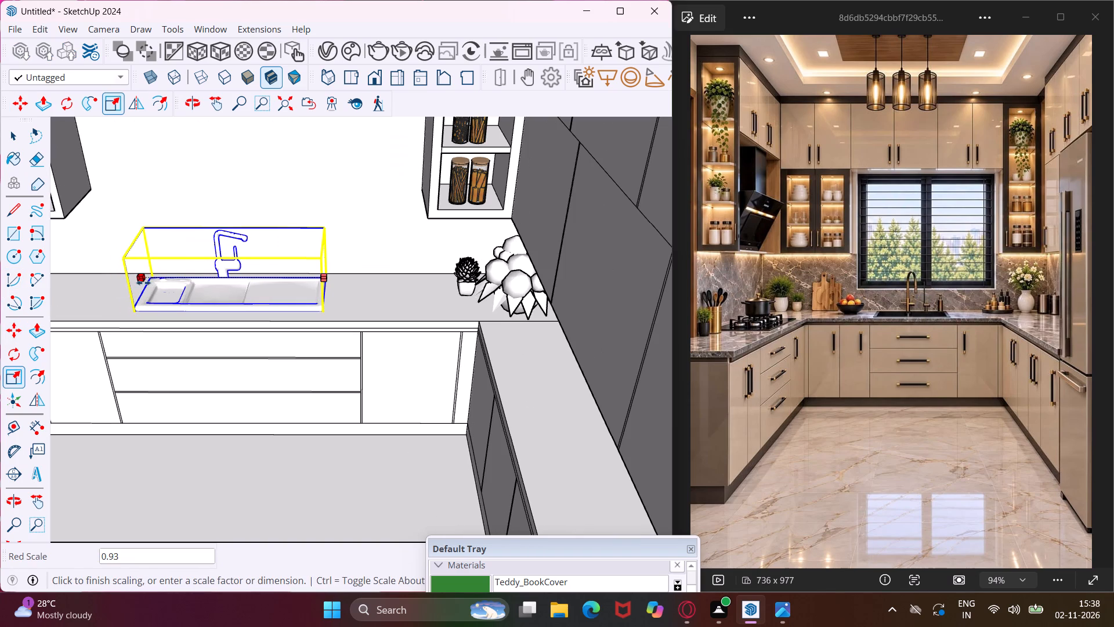
left_click(150, 283)
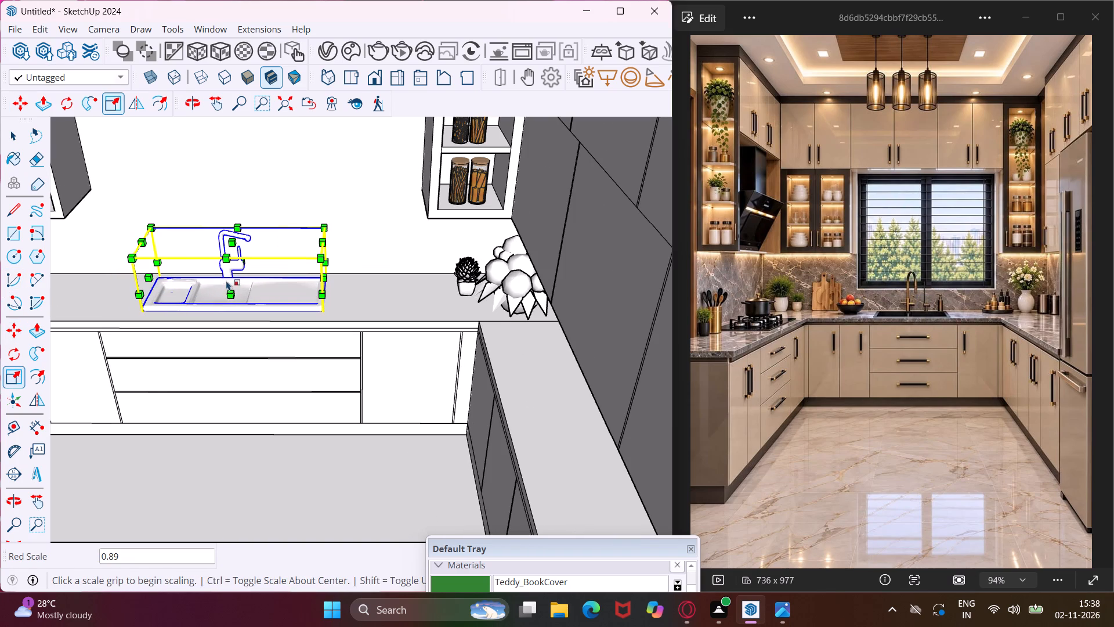
Scale the kitchen sink's depth along the green axis to about 1.14, extending its front edge, and deselect it.
scroll(226, 265, "up", 6)
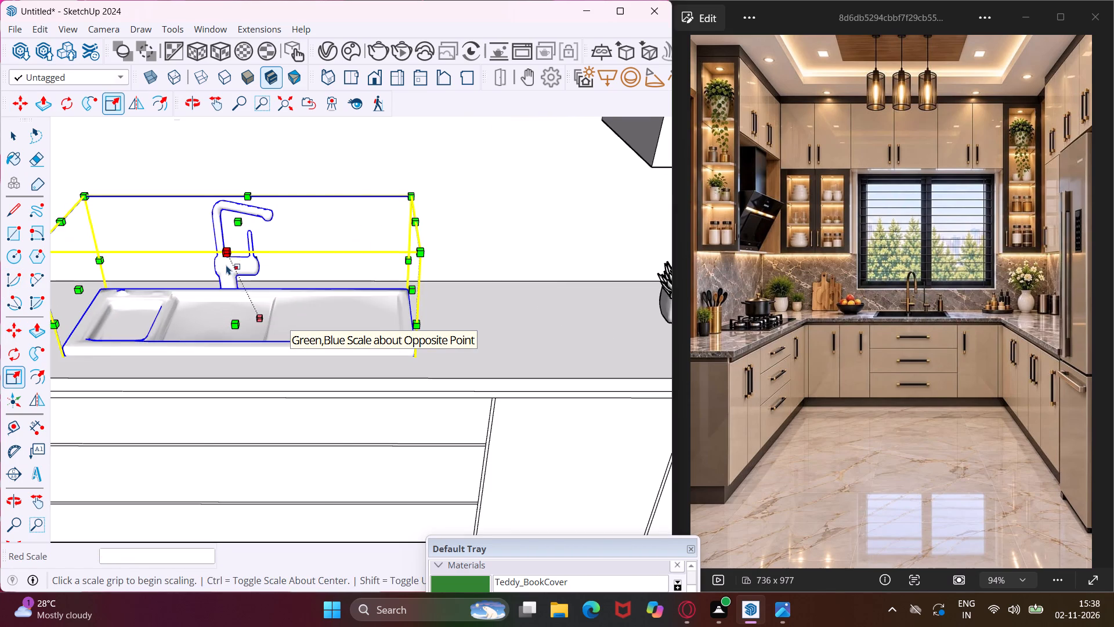
middle_click_drag(226, 265, 288, 281)
left_click(243, 342)
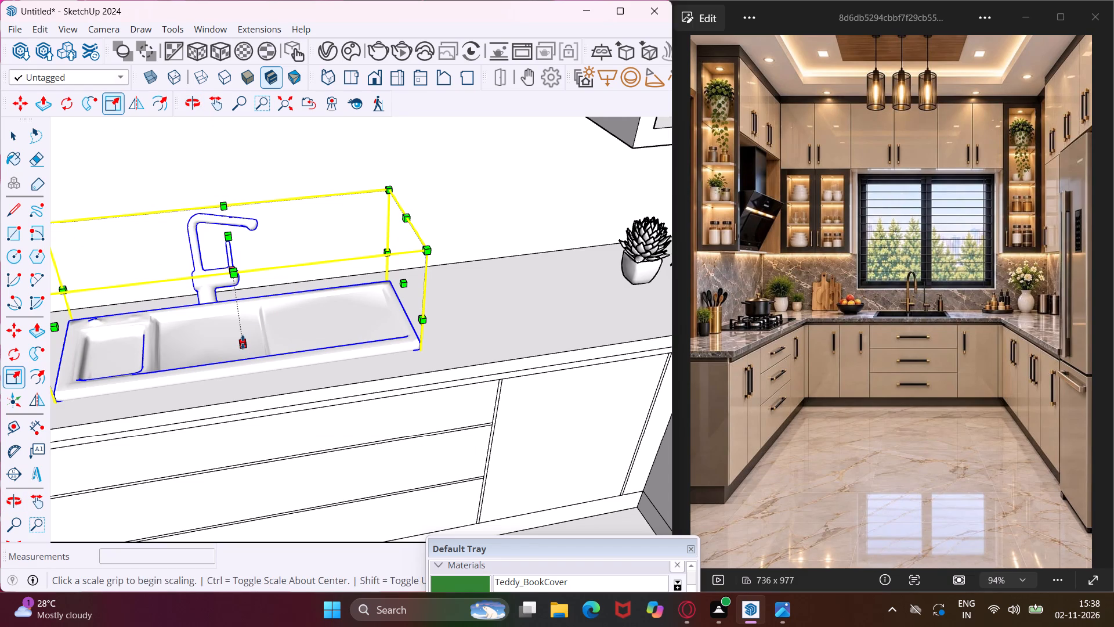
left_click(247, 357)
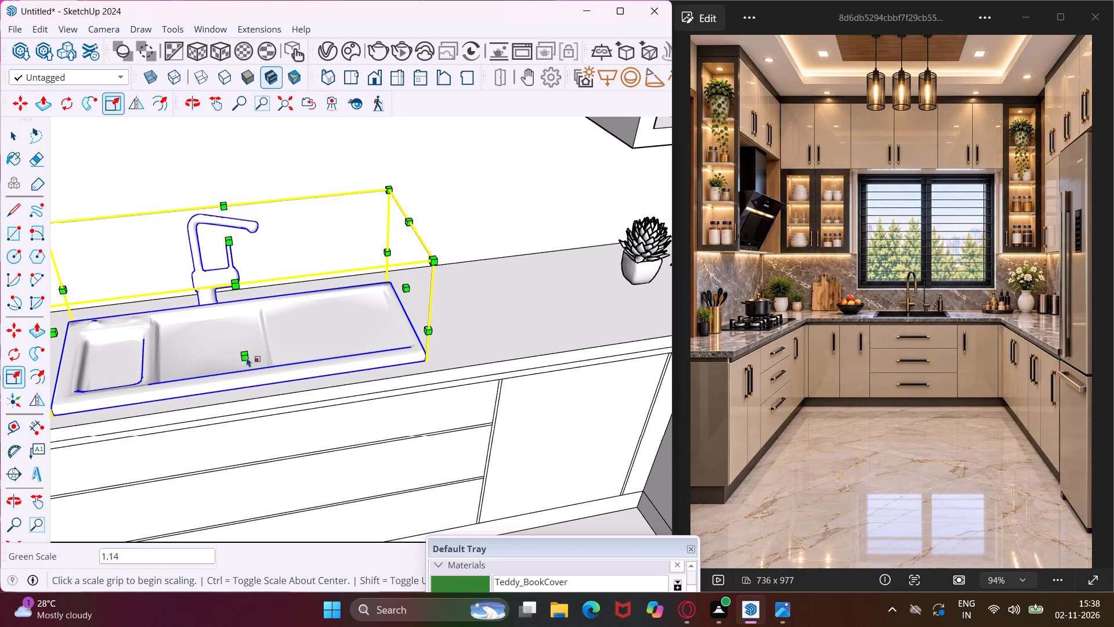
scroll(267, 322, "down", 3)
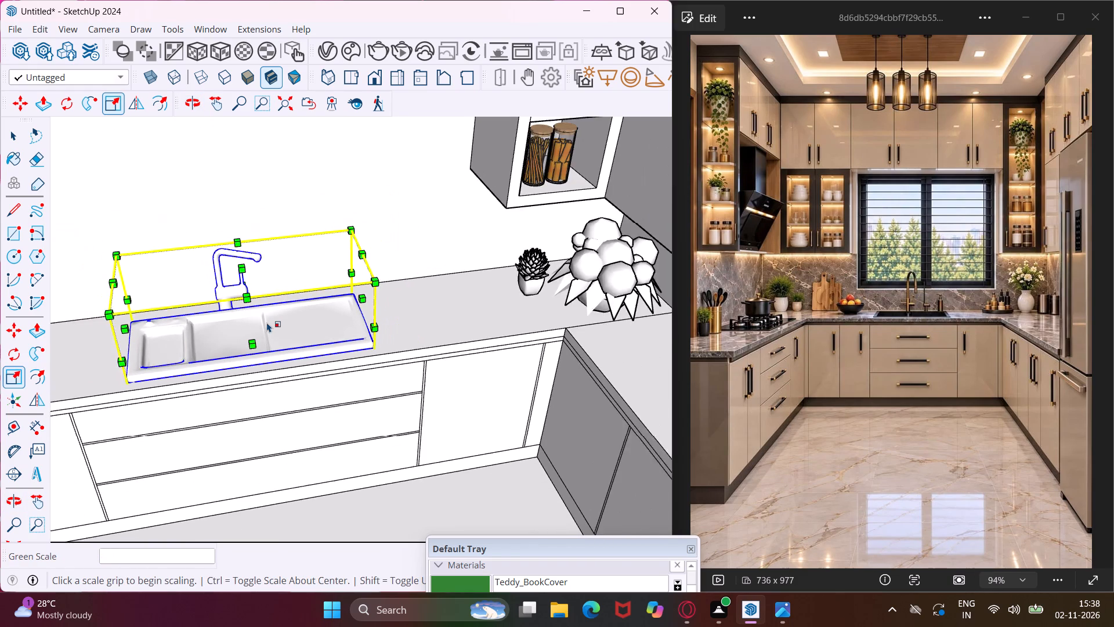
scroll(267, 322, "down", 2)
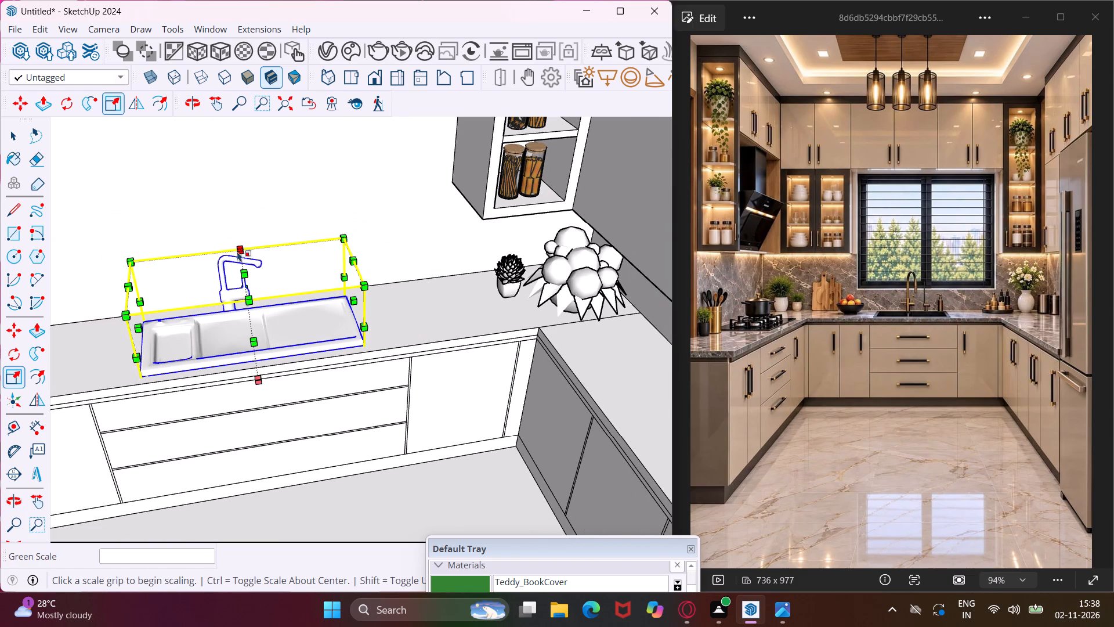
key("Escape")
key("space")
scroll(248, 315, "down", 15)
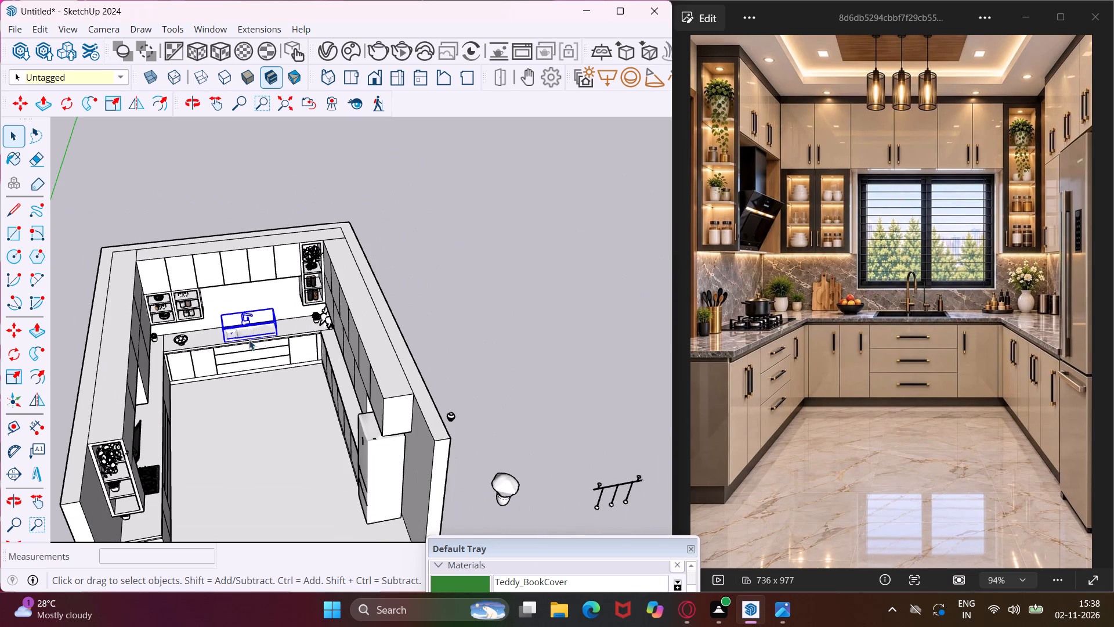
left_click(426, 322)
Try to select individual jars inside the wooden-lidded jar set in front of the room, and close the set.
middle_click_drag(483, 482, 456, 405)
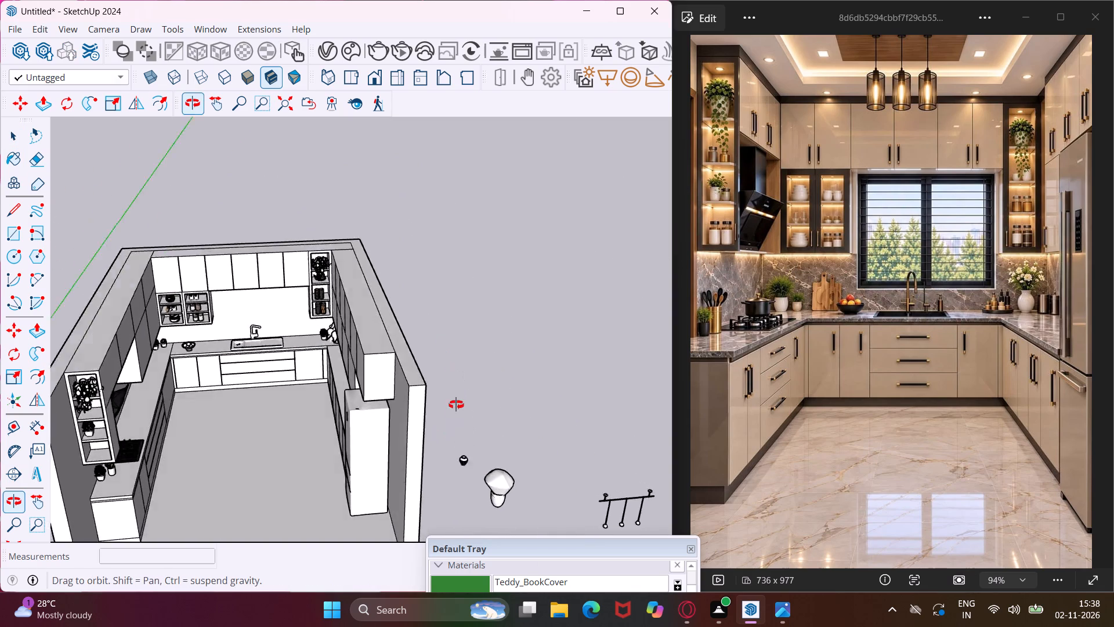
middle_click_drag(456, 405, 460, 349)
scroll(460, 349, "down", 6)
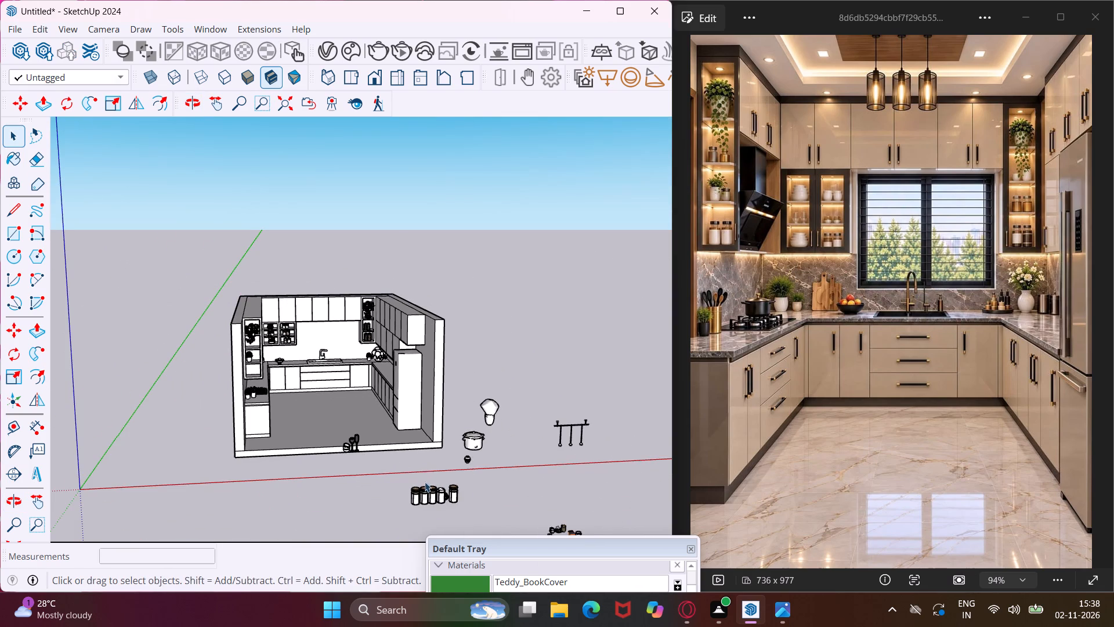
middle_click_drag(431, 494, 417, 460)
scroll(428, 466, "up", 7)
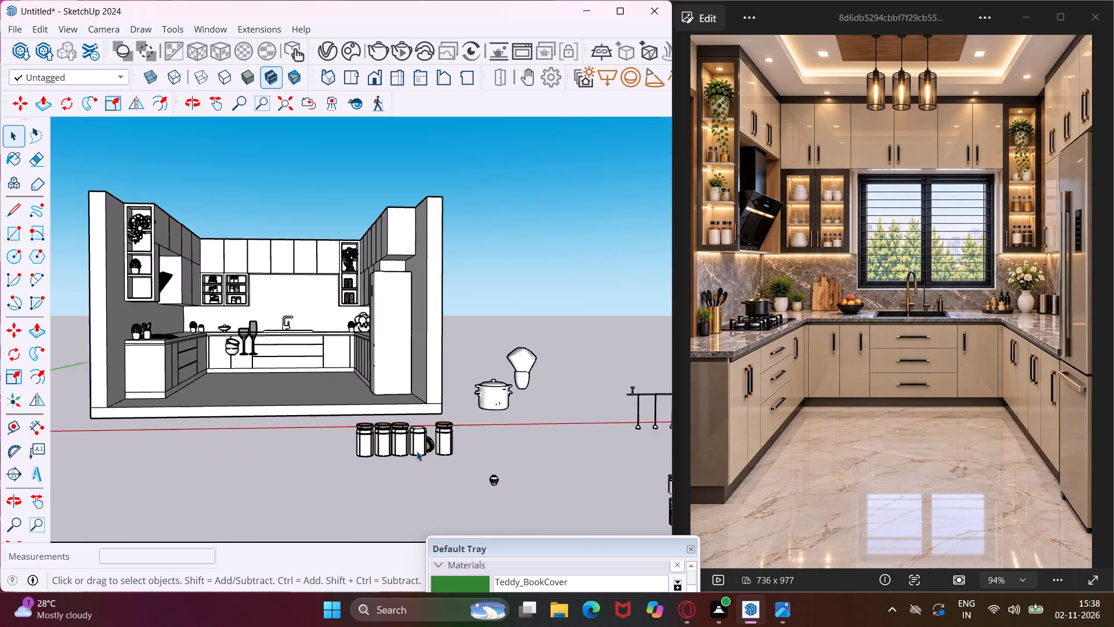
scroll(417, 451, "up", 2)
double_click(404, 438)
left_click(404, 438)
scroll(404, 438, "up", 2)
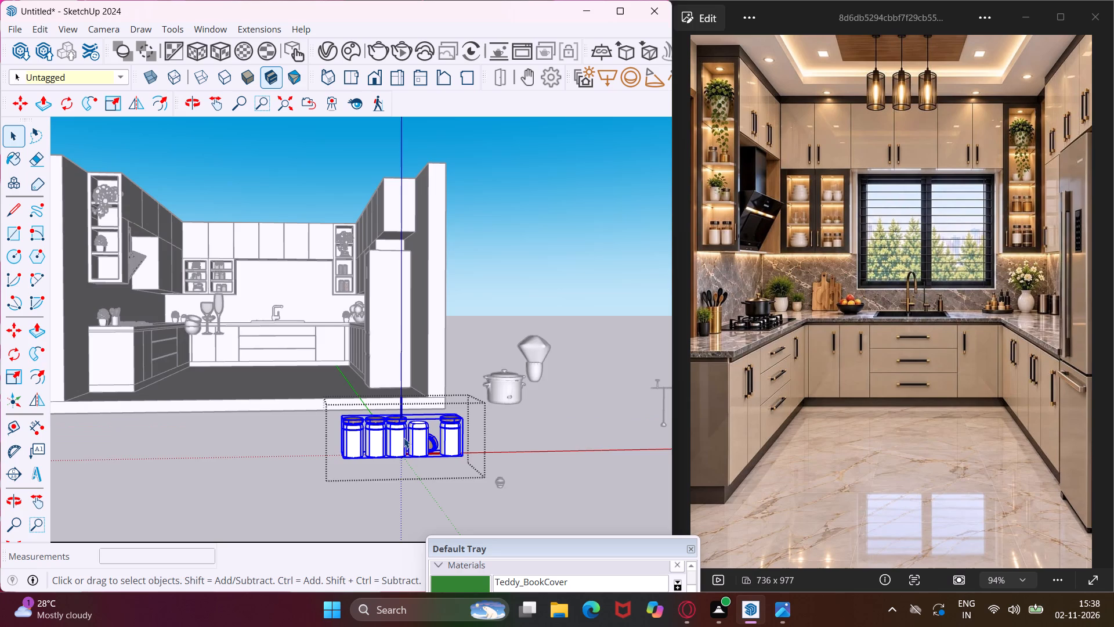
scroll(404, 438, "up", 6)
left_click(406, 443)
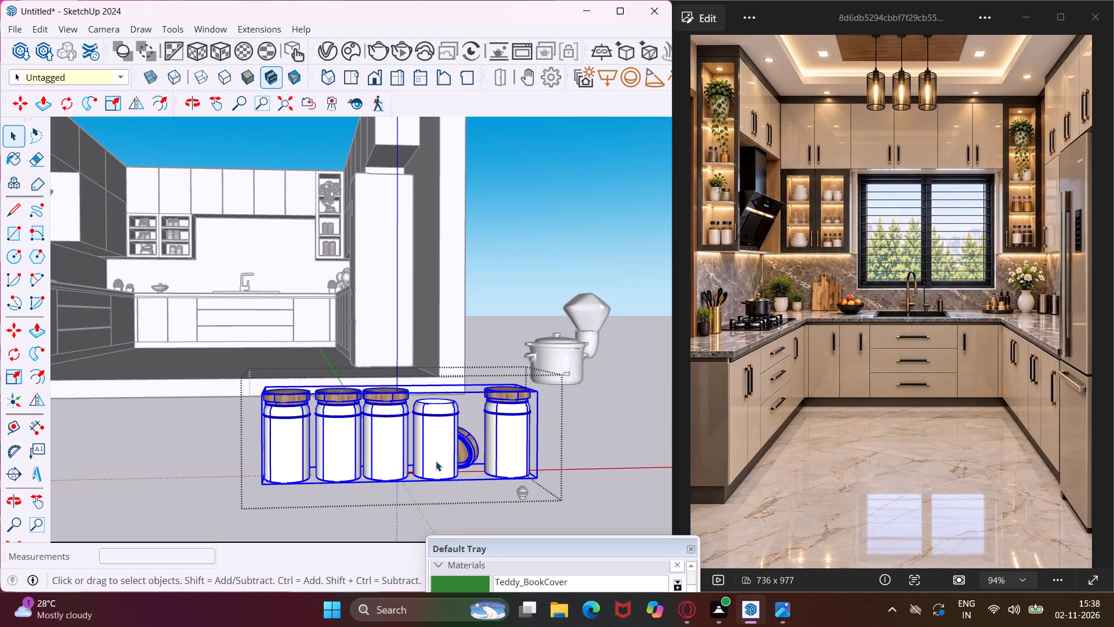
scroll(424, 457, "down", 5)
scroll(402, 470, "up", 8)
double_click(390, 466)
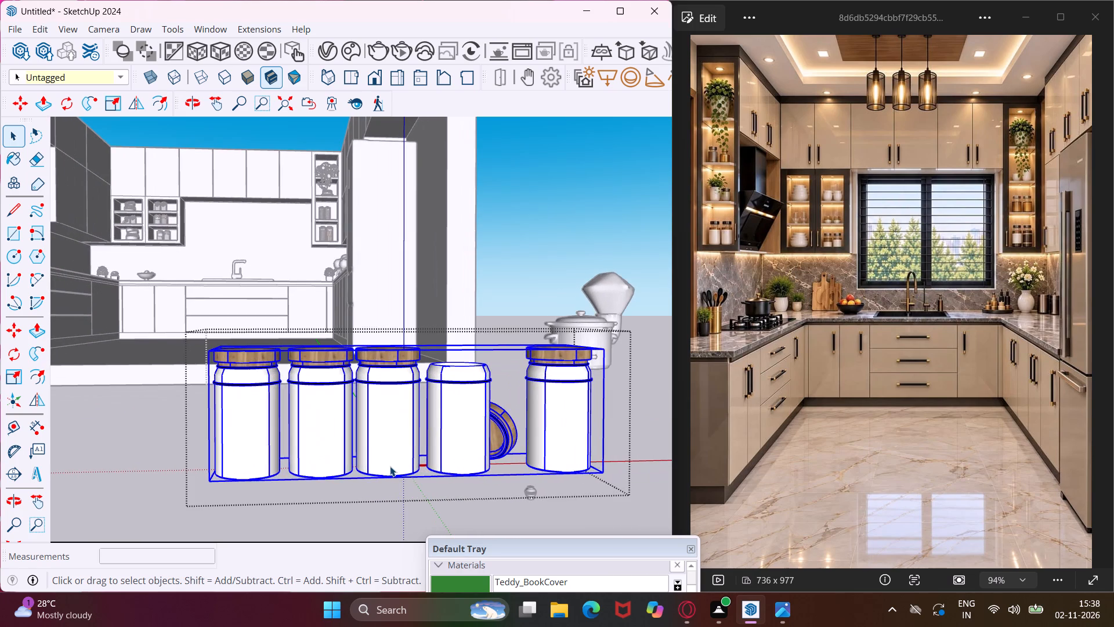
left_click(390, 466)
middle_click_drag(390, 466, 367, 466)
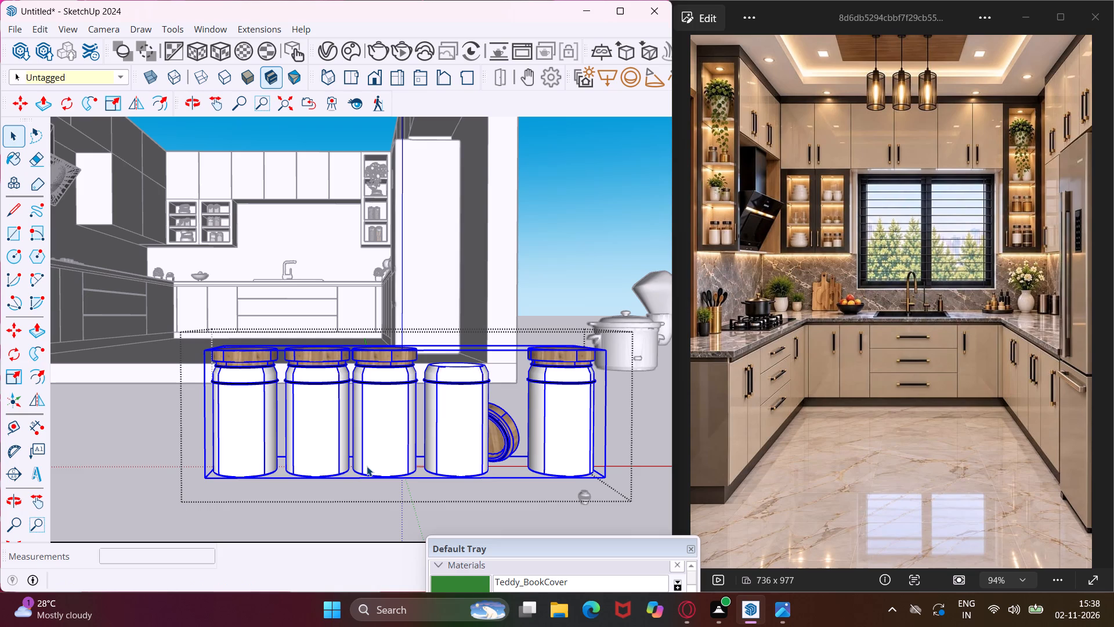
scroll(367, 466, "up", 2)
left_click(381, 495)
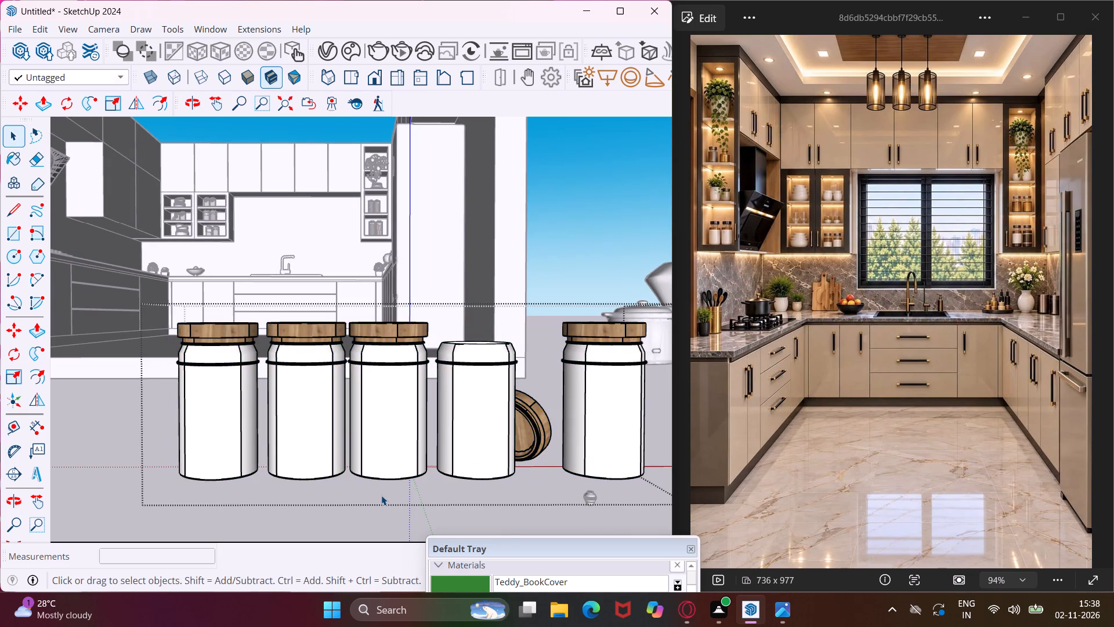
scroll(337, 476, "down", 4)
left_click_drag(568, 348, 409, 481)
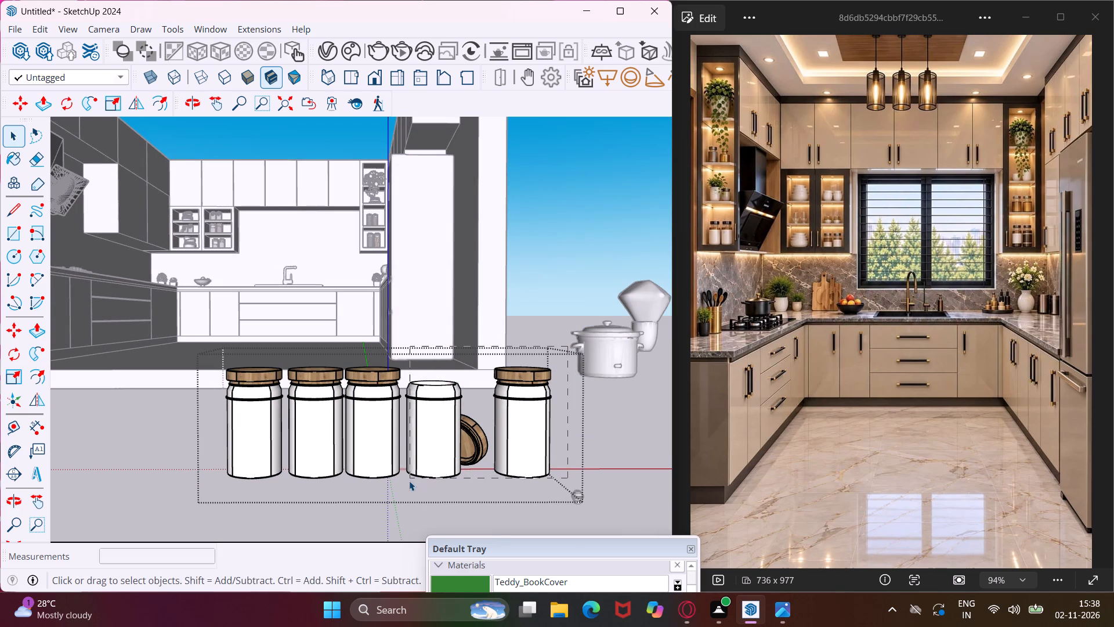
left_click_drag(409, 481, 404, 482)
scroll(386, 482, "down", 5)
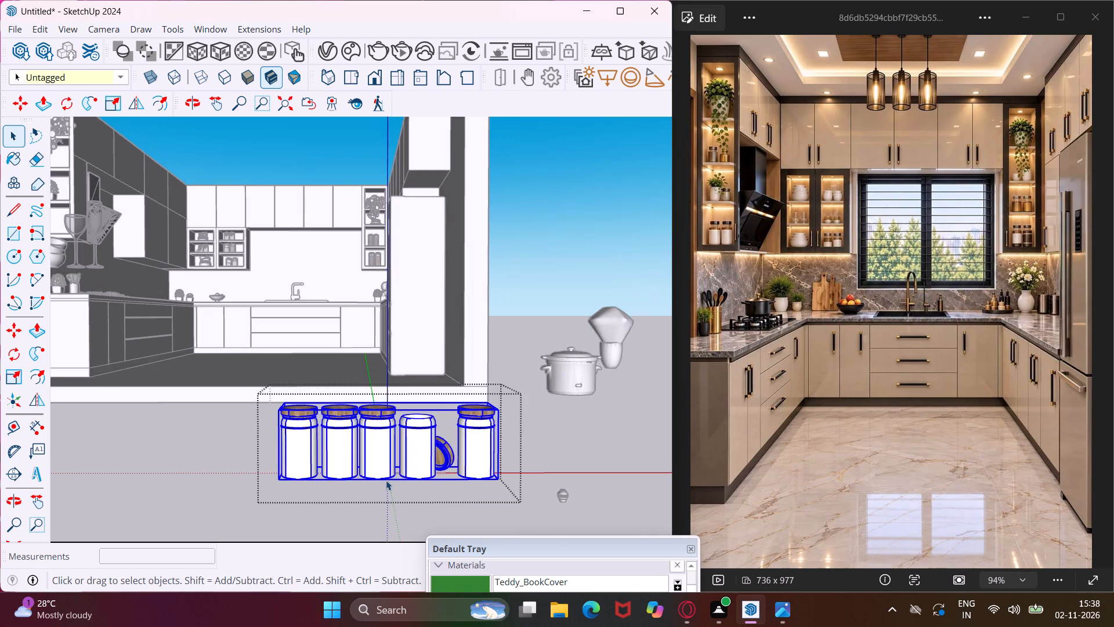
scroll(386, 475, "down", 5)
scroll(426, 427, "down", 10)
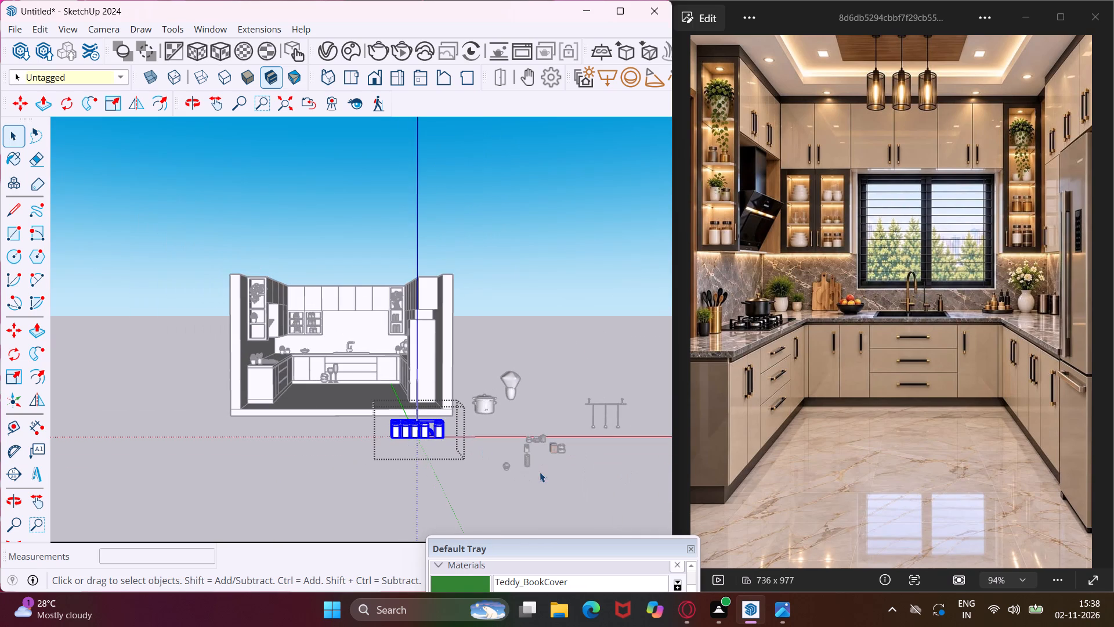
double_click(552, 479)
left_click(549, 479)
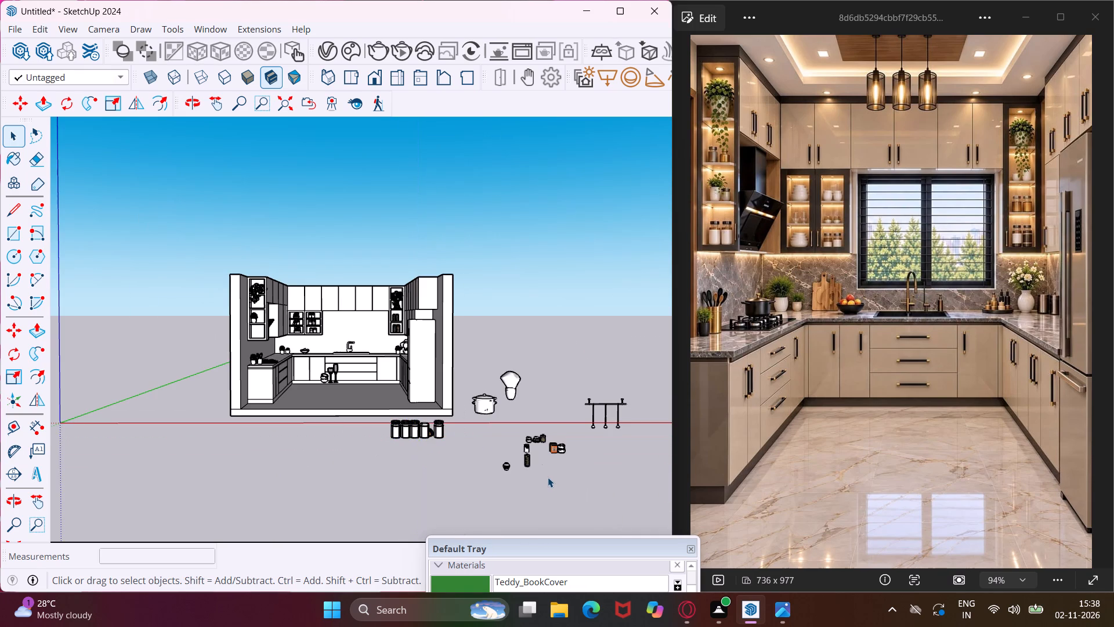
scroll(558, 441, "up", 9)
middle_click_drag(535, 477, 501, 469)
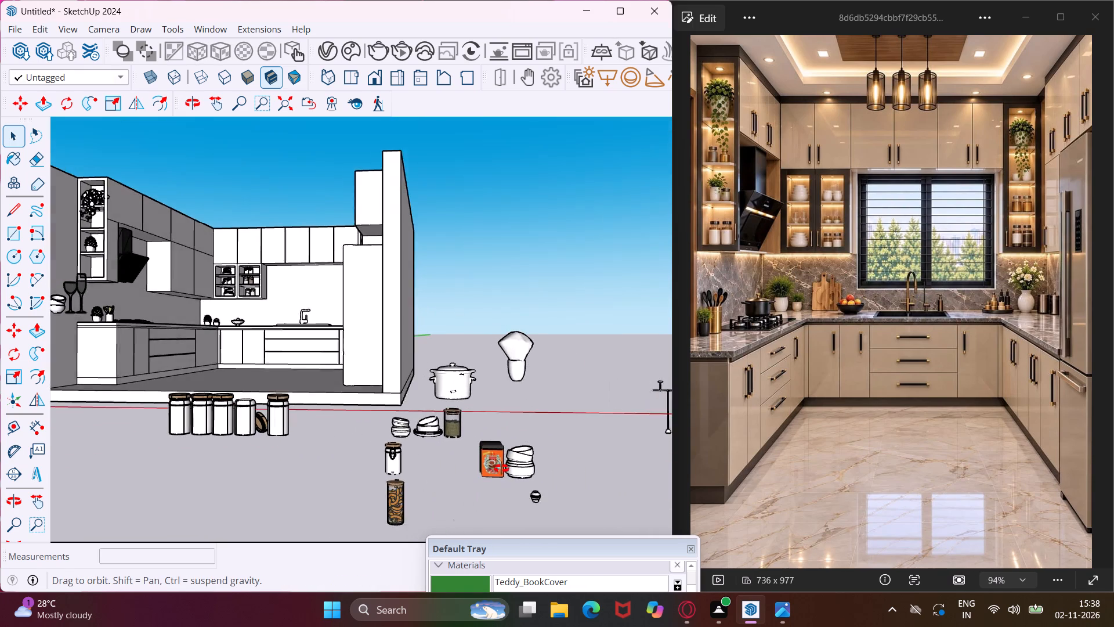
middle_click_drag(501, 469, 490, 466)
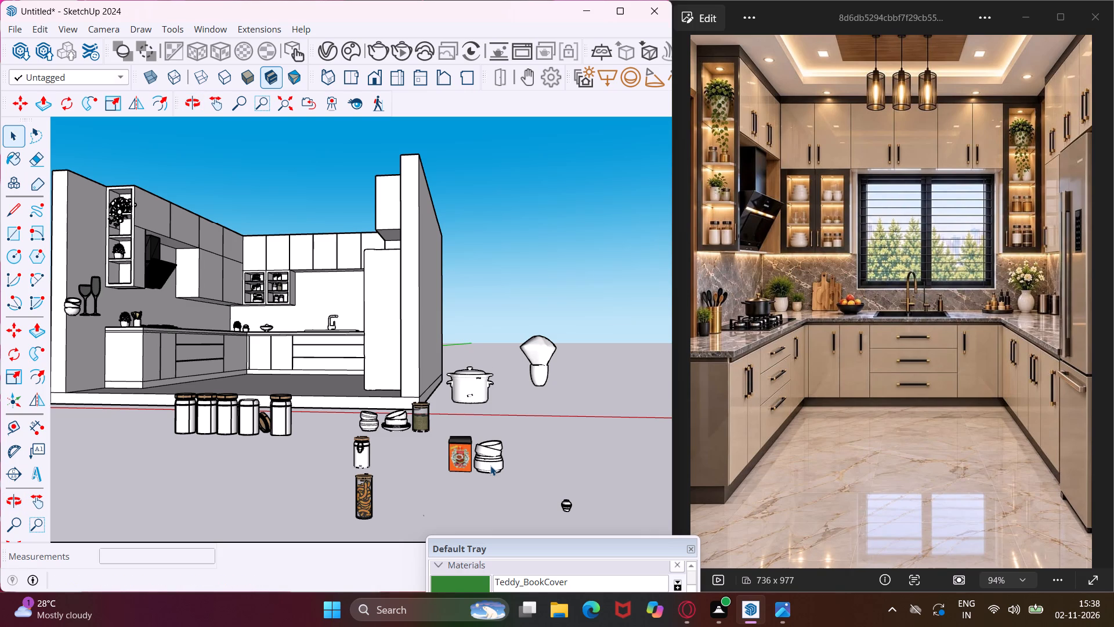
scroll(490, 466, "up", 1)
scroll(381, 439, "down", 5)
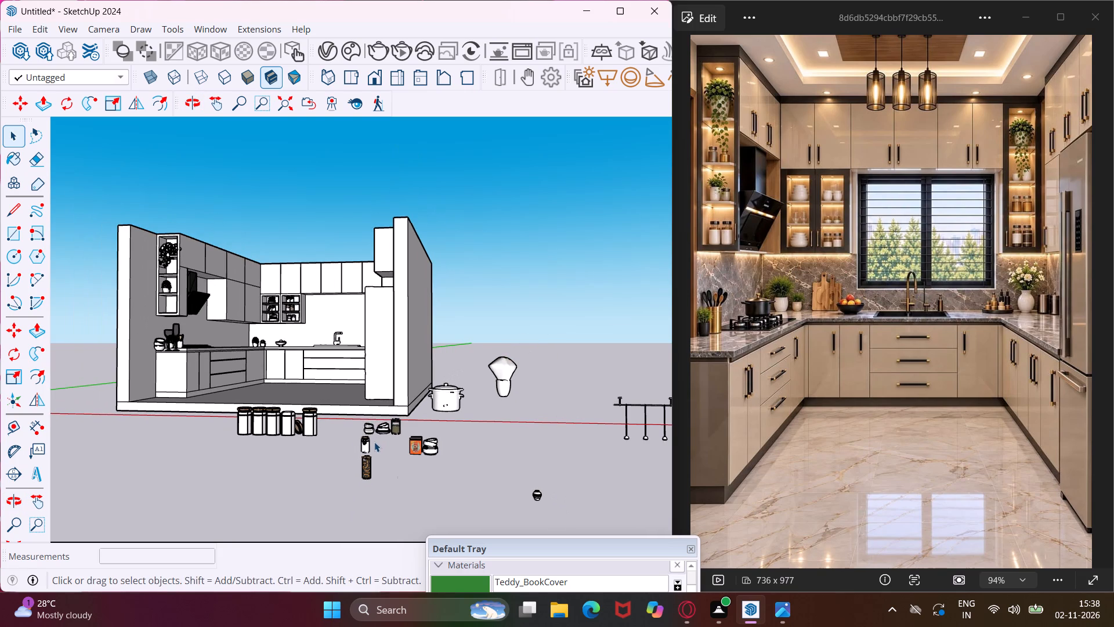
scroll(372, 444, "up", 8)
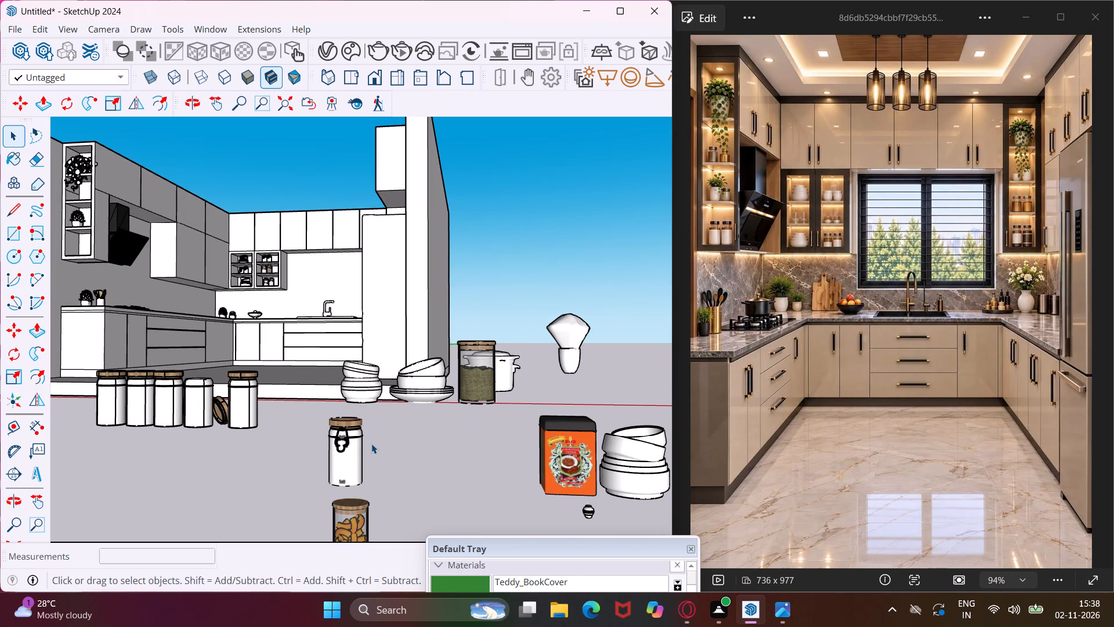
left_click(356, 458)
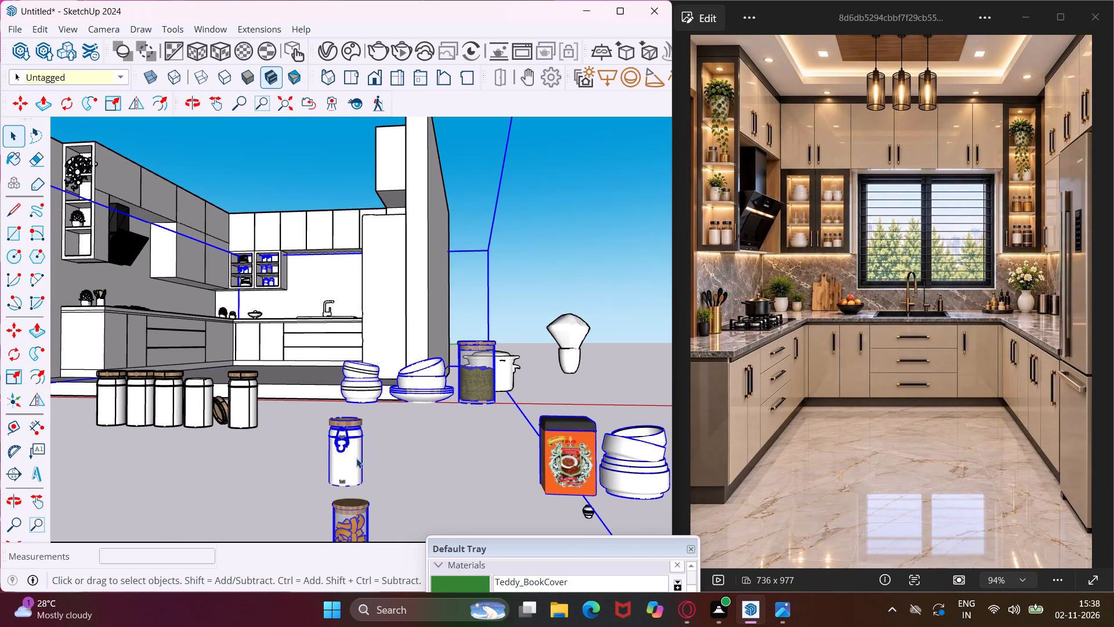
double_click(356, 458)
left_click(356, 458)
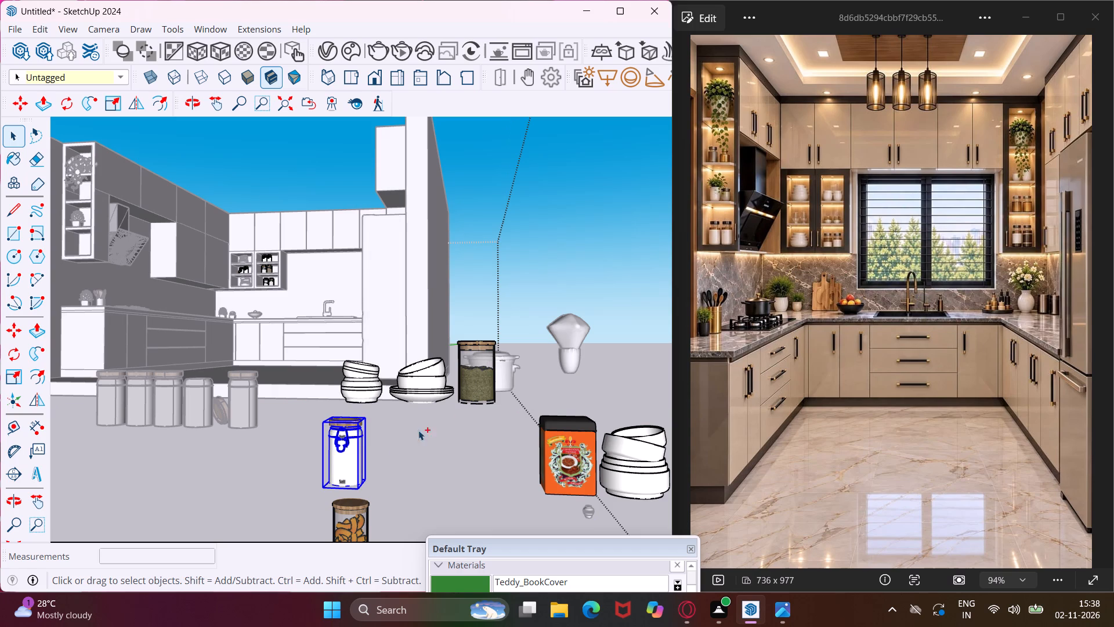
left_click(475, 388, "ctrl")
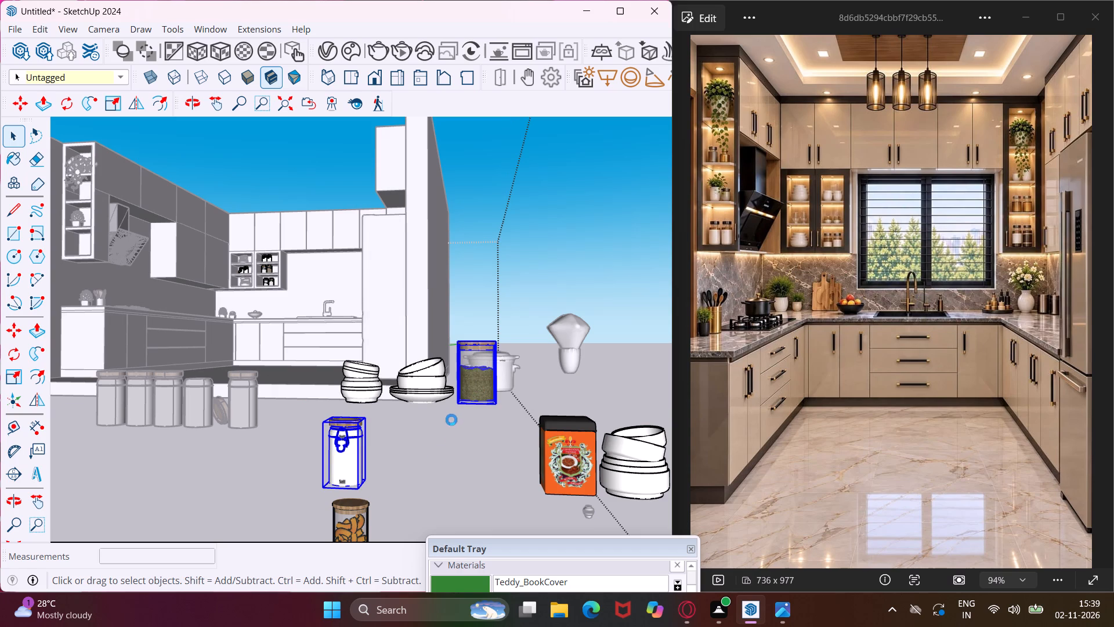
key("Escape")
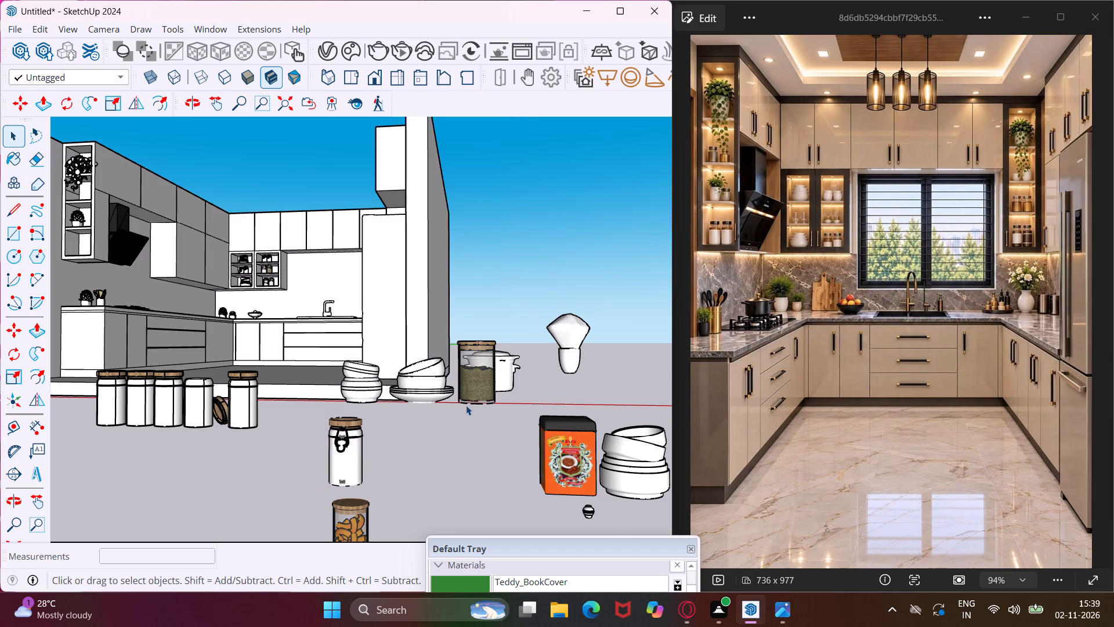
Open the jar and bowl props group and move the green-filled glass jar about 8 1/4" to stand beside the white clamp-lid jar.
left_click(473, 398)
left_click(473, 398)
left_click(473, 398)
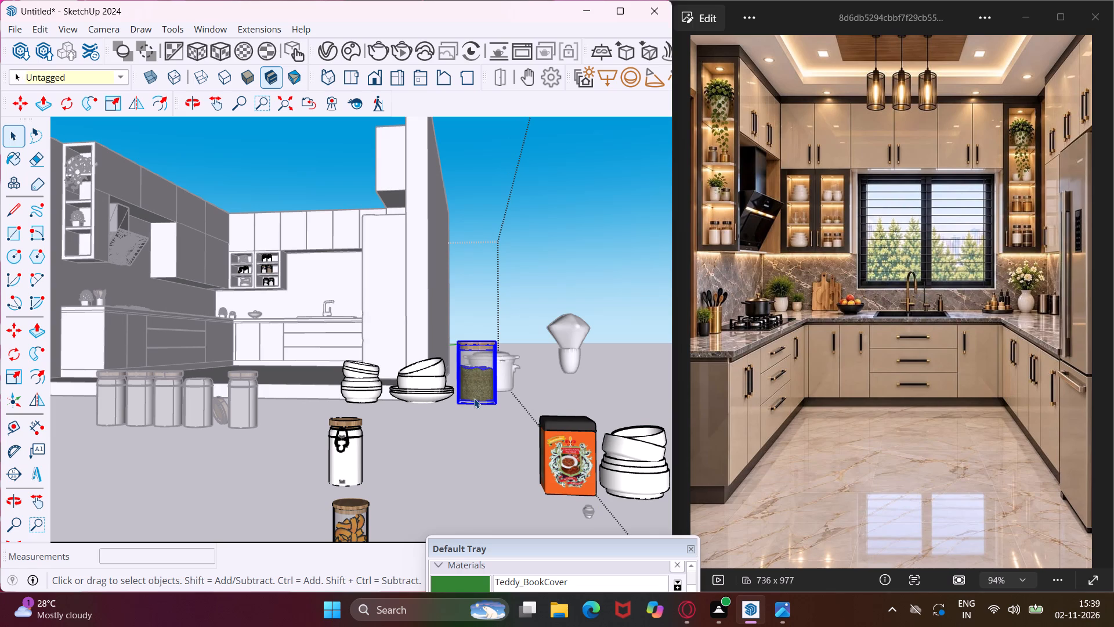
key("m")
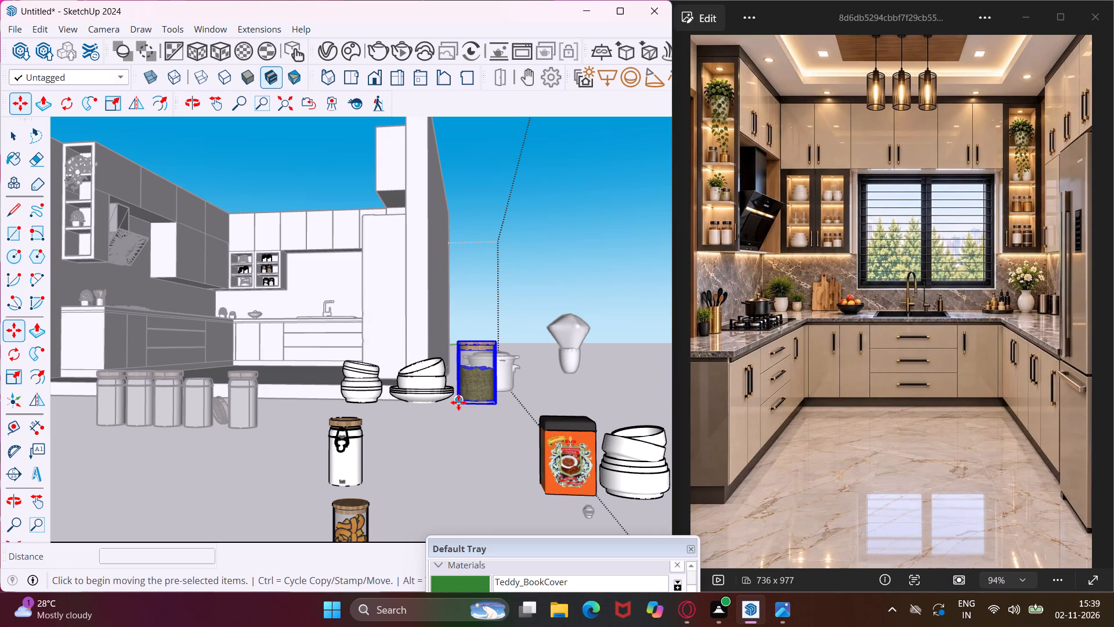
left_click(458, 402)
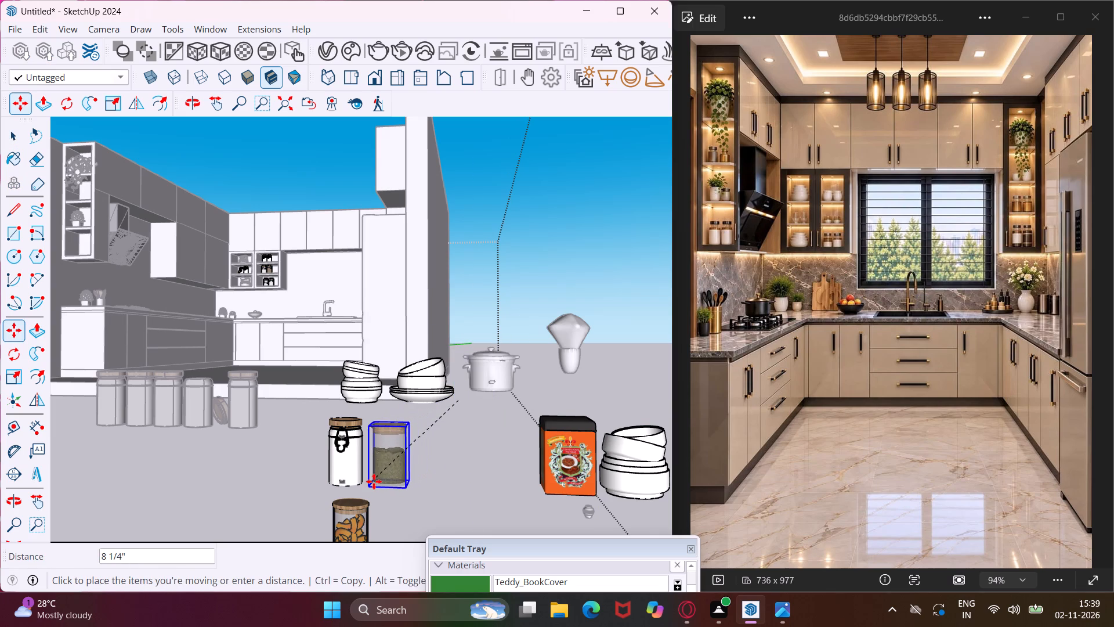
left_click(374, 481)
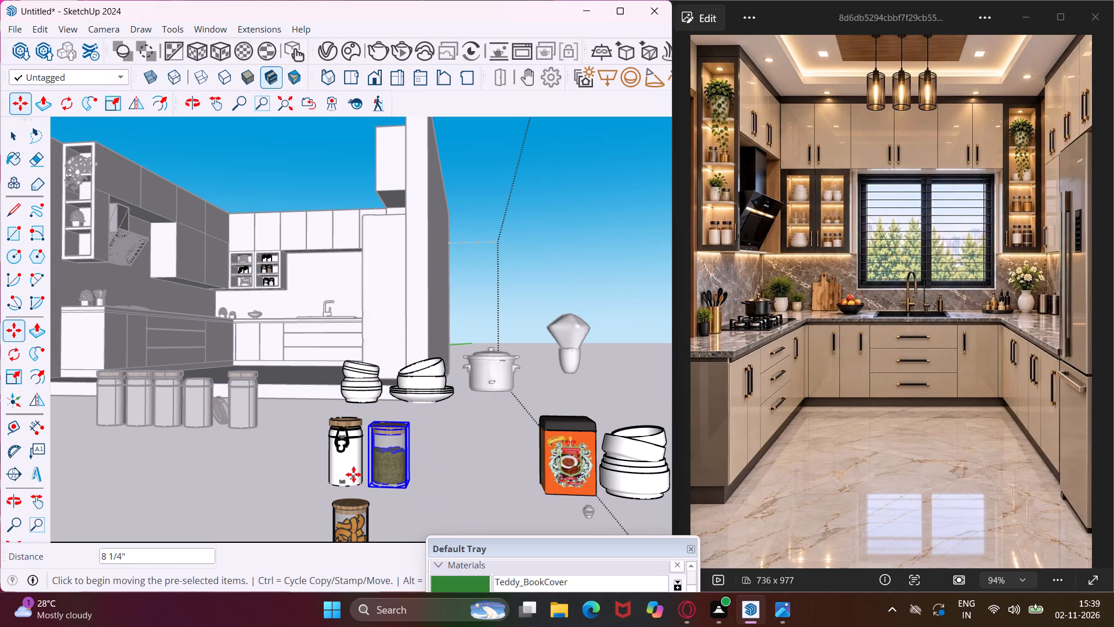
key("space")
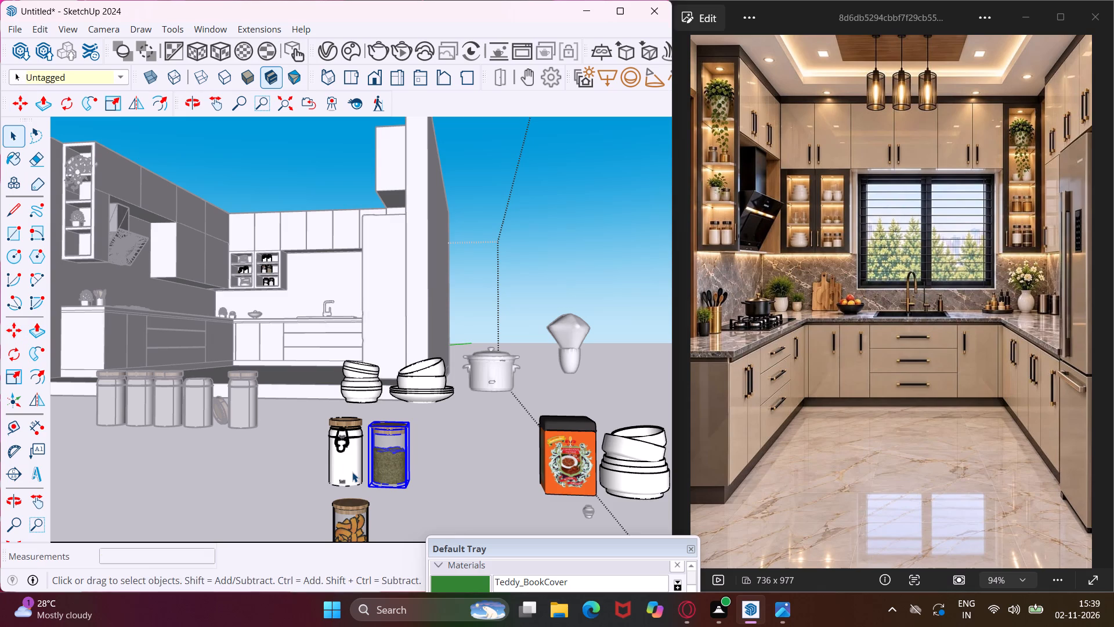
Move the white clamp-lid jar and green-filled glass jar together onto the bottom shelf of the left wall's open shelf unit, and close their group.
left_click(352, 472)
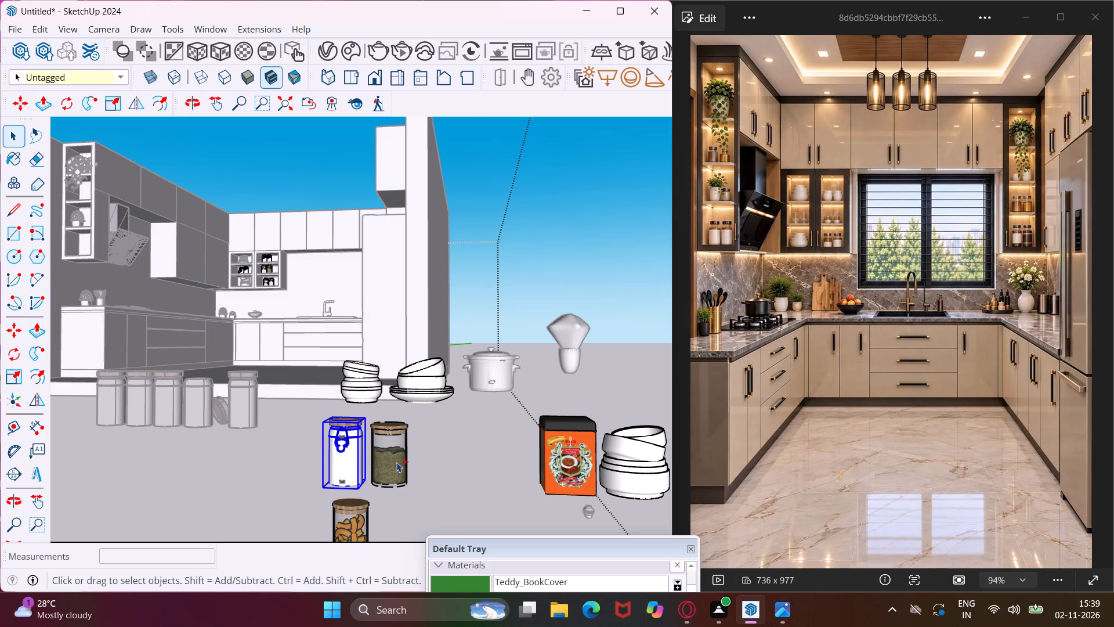
left_click(396, 462, "ctrl")
key("space")
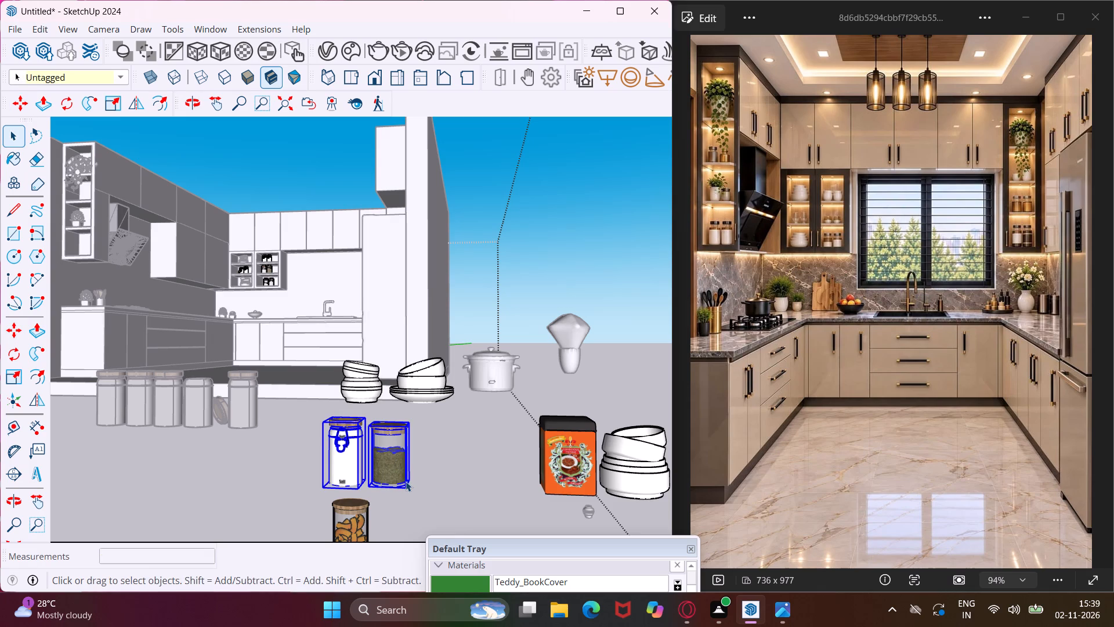
key("m")
scroll(405, 488, "up", 3)
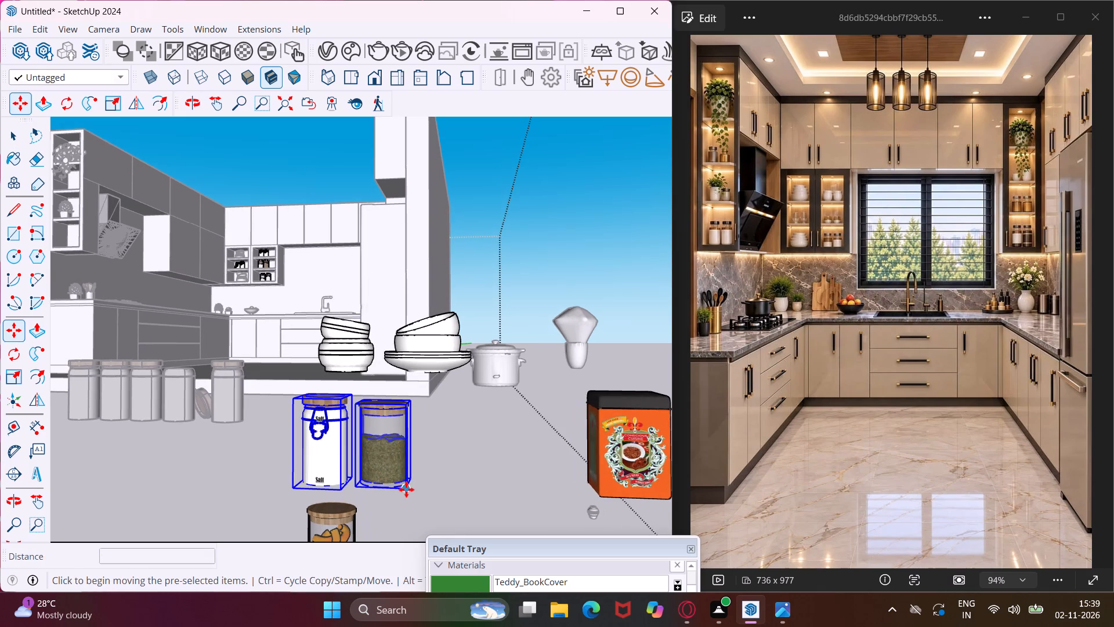
left_click(408, 491)
scroll(374, 463, "down", 12)
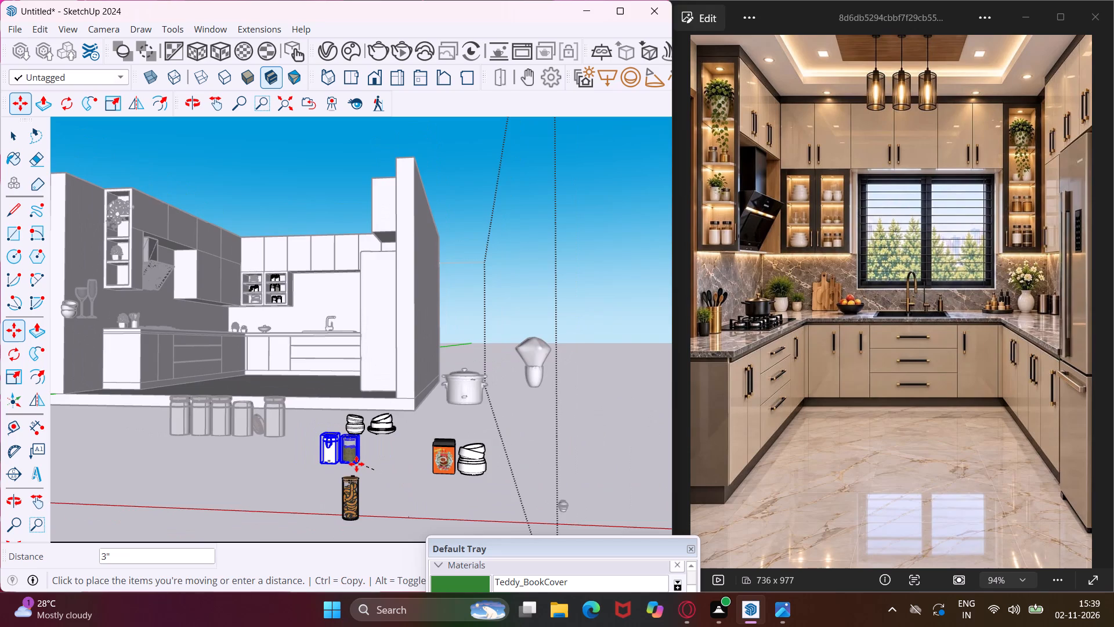
scroll(356, 464, "down", 4)
middle_click_drag(148, 294, 252, 445)
scroll(249, 446, "down", 11)
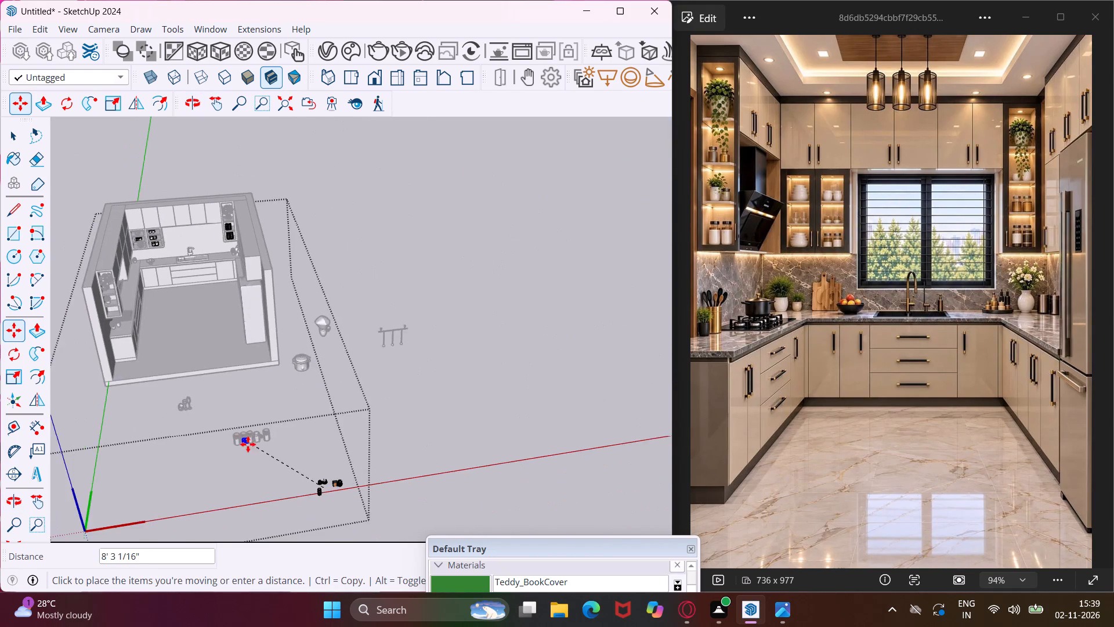
scroll(248, 444, "down", 3)
scroll(146, 357, "up", 9)
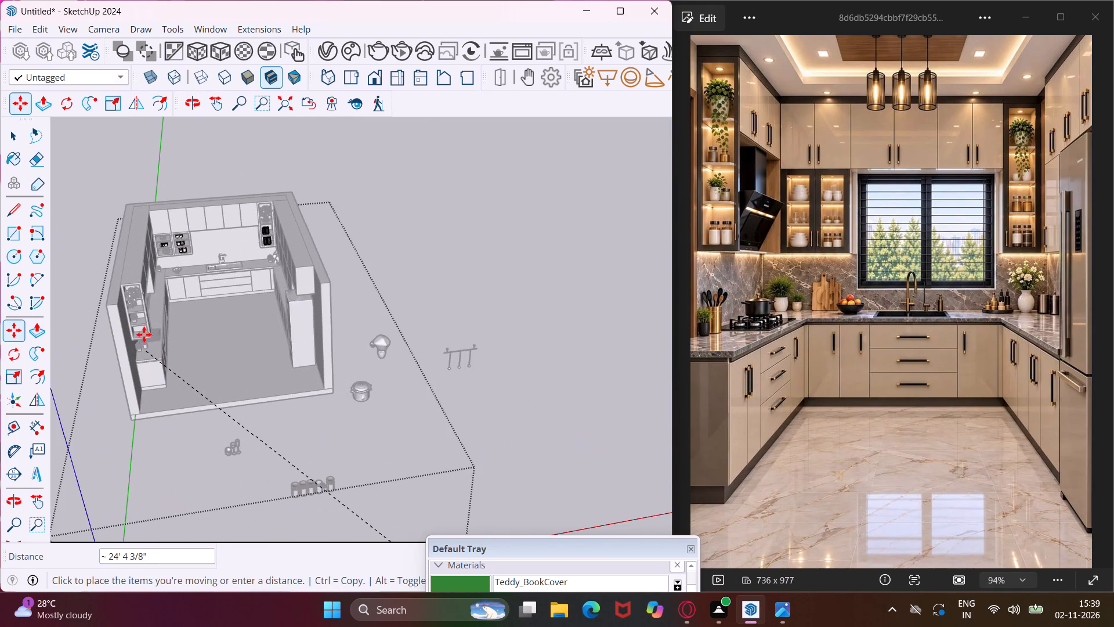
scroll(140, 329, "up", 12)
scroll(136, 324, "up", 10)
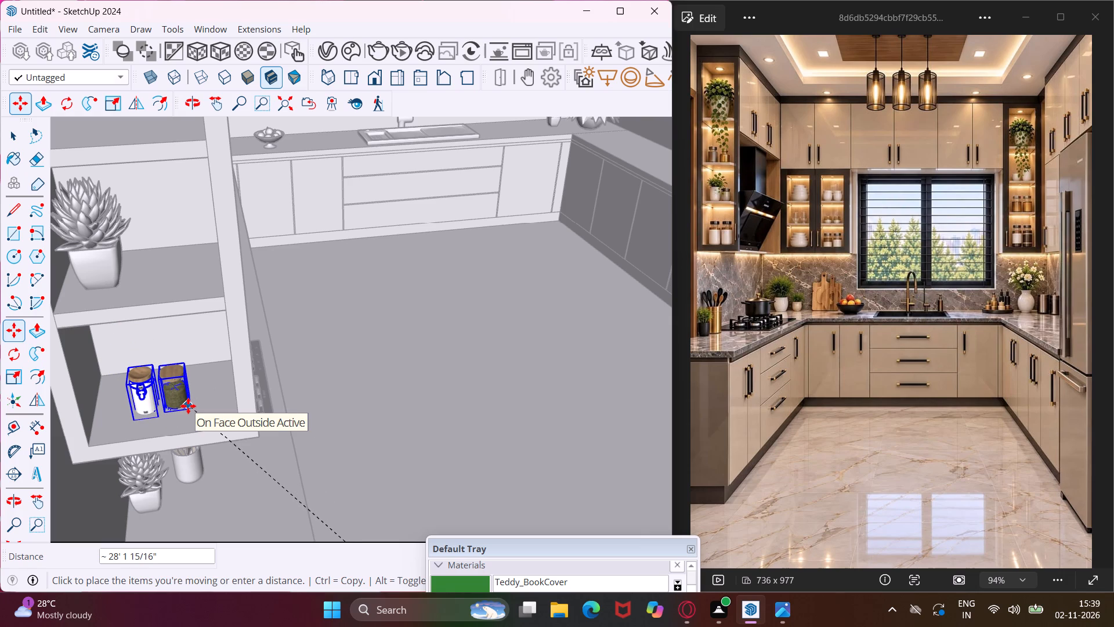
left_click(188, 406)
scroll(259, 448, "down", 10)
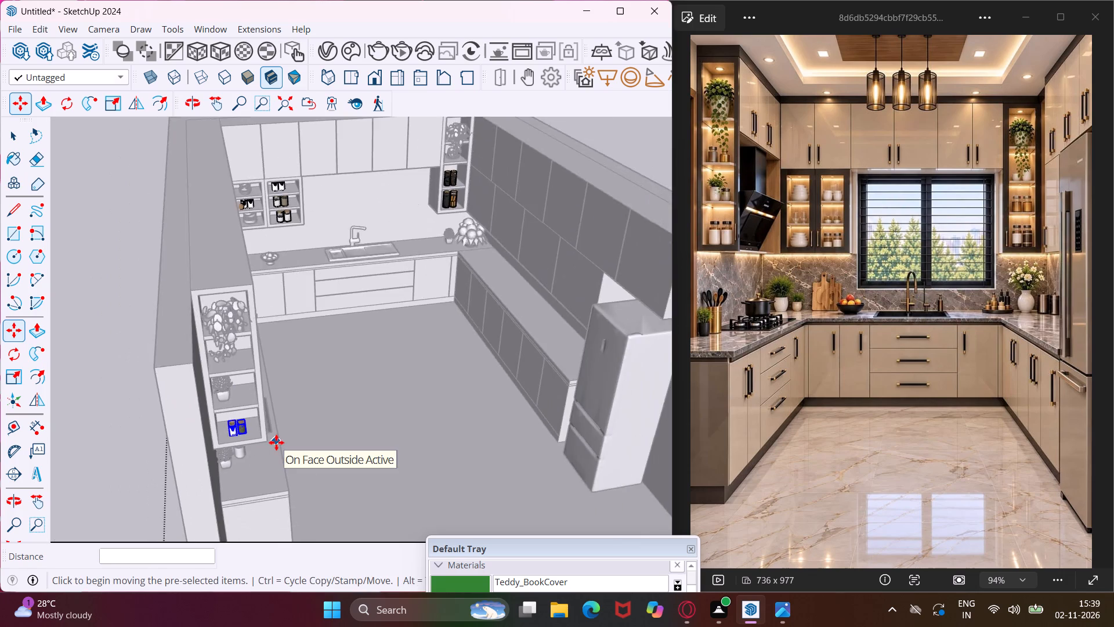
scroll(276, 442, "down", 18)
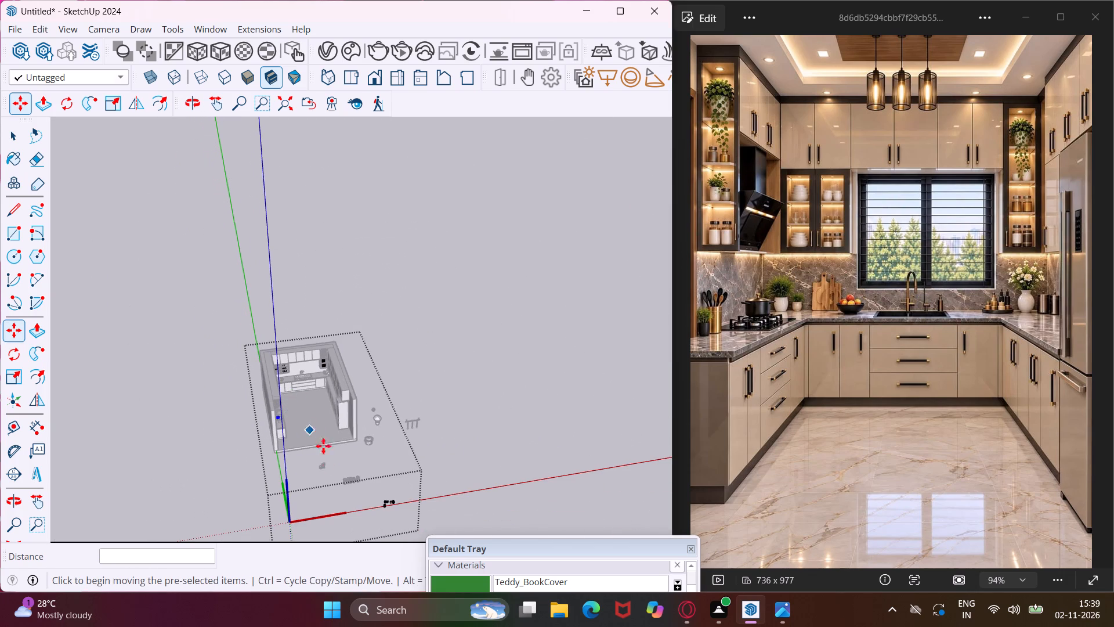
key("Escape")
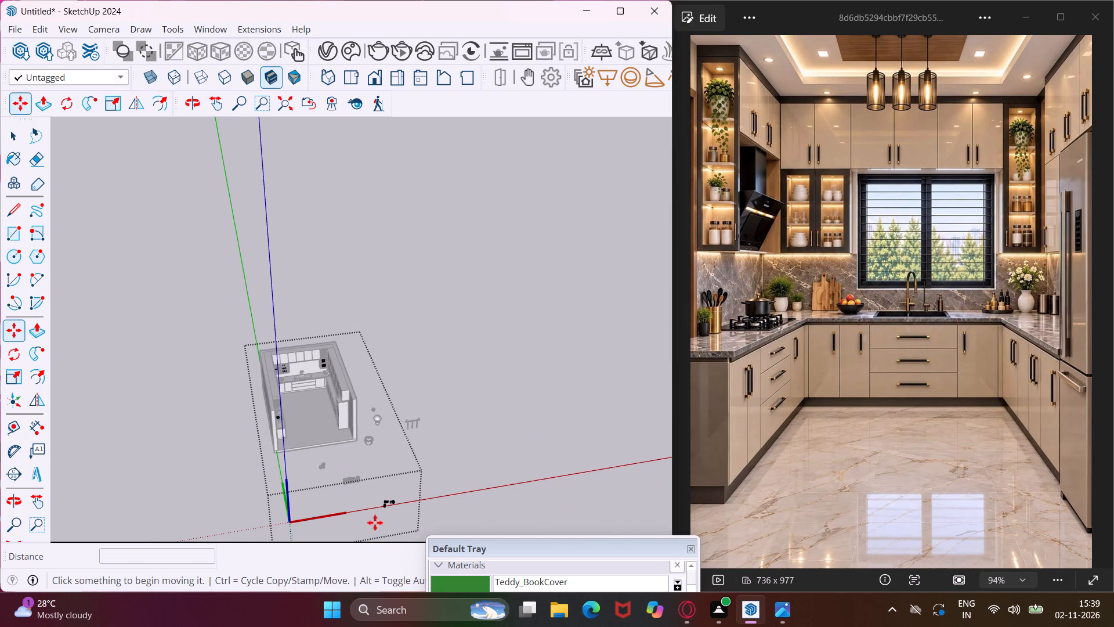
scroll(389, 514, "up", 20)
middle_click_drag(392, 500, 371, 475)
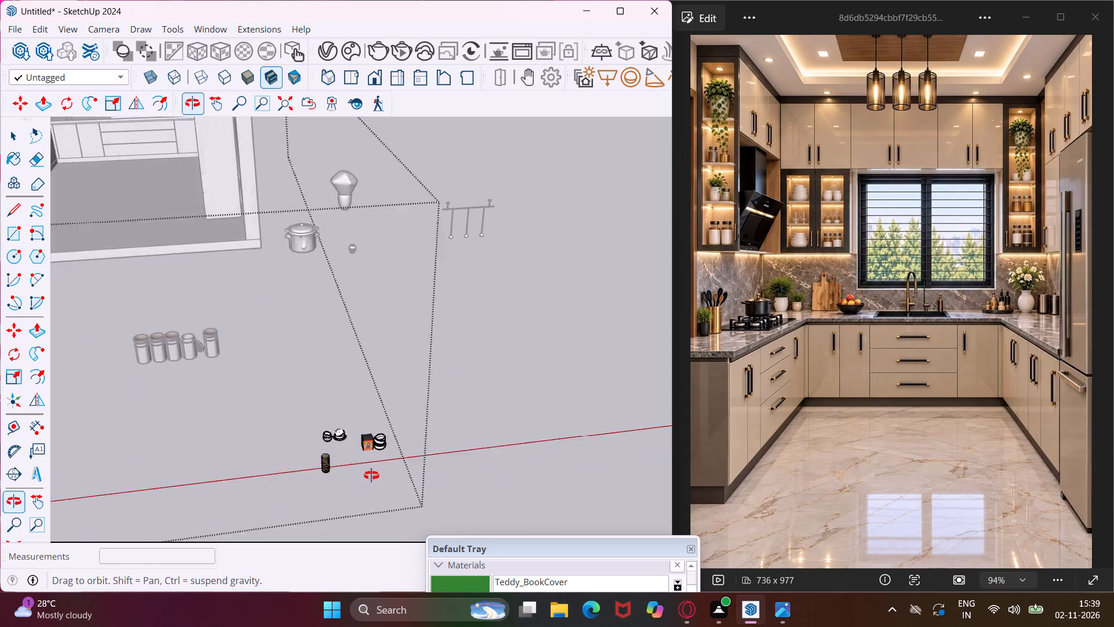
middle_click_drag(371, 475, 359, 459)
scroll(241, 351, "up", 5)
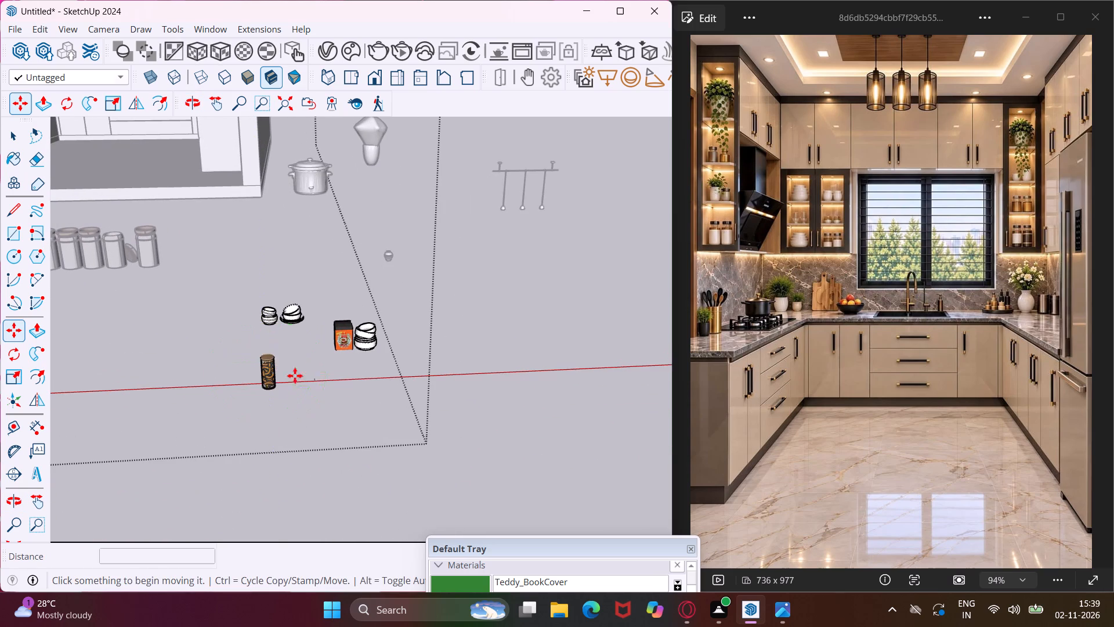
middle_click_drag(343, 368, 461, 431)
key("Escape")
key("space")
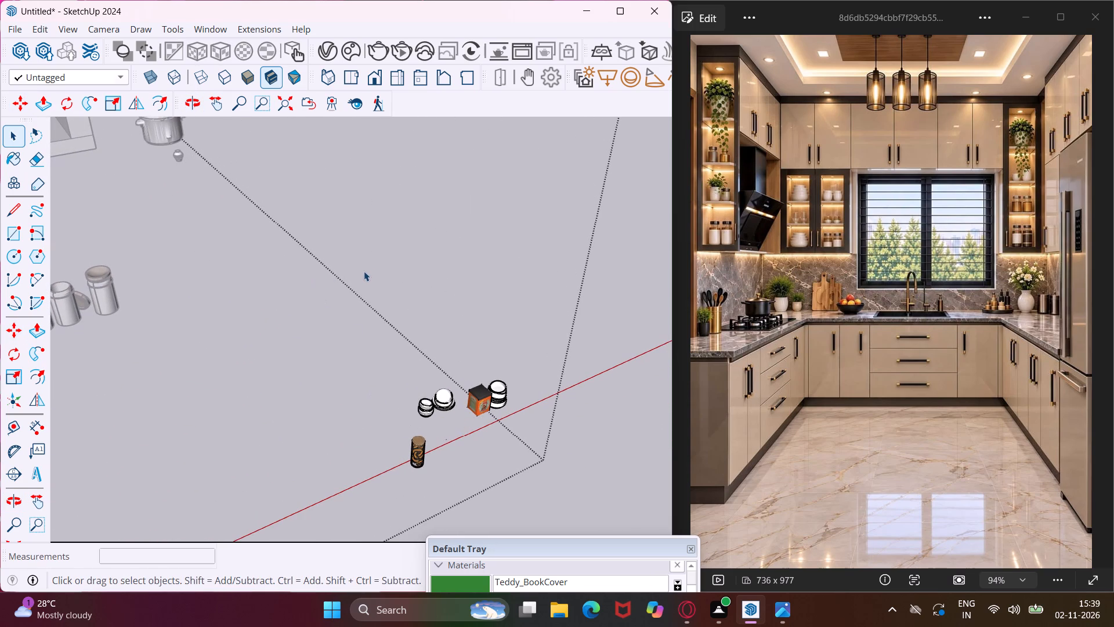
triple_click(368, 268)
Move the small ribbed vase from beside the hanging lamp rail onto the open unit's shelf above the jars, beside the potted succulent.
scroll(368, 268, "down", 12)
middle_click_drag(368, 268, 181, 273)
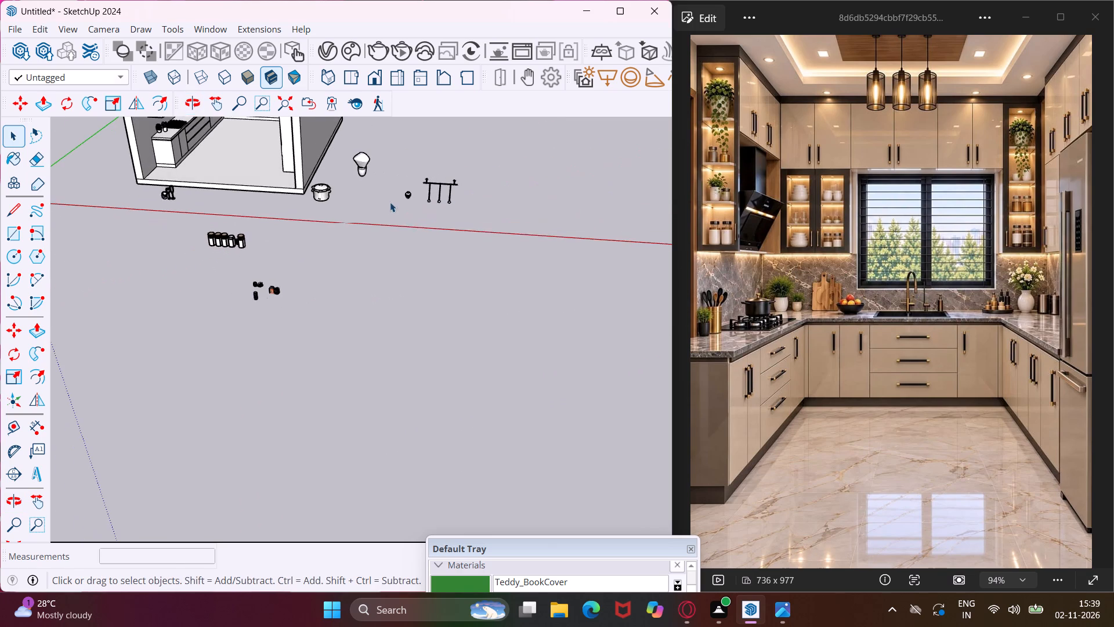
scroll(392, 200, "up", 17)
left_click(416, 192)
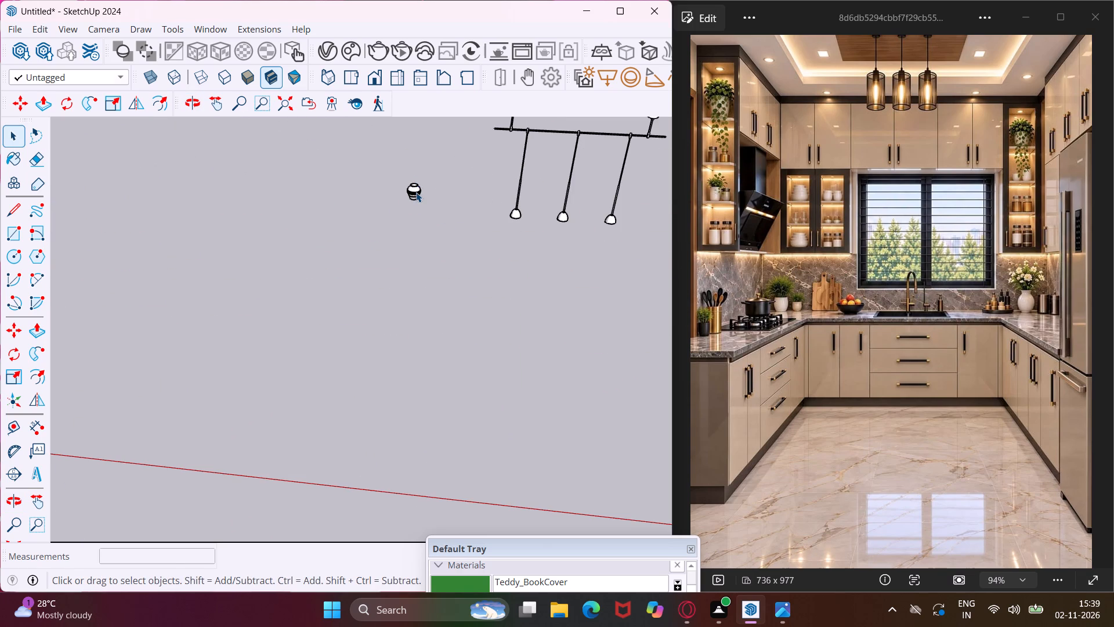
key("m")
scroll(422, 222, "up", 4)
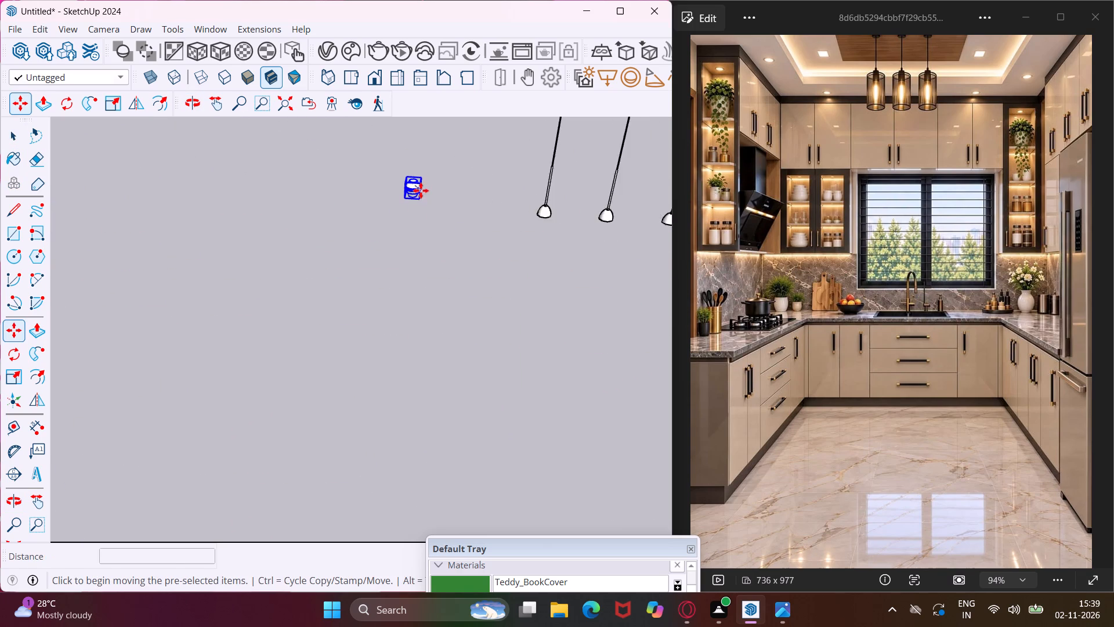
scroll(421, 190, "up", 7)
left_click(417, 206)
scroll(399, 225, "down", 2)
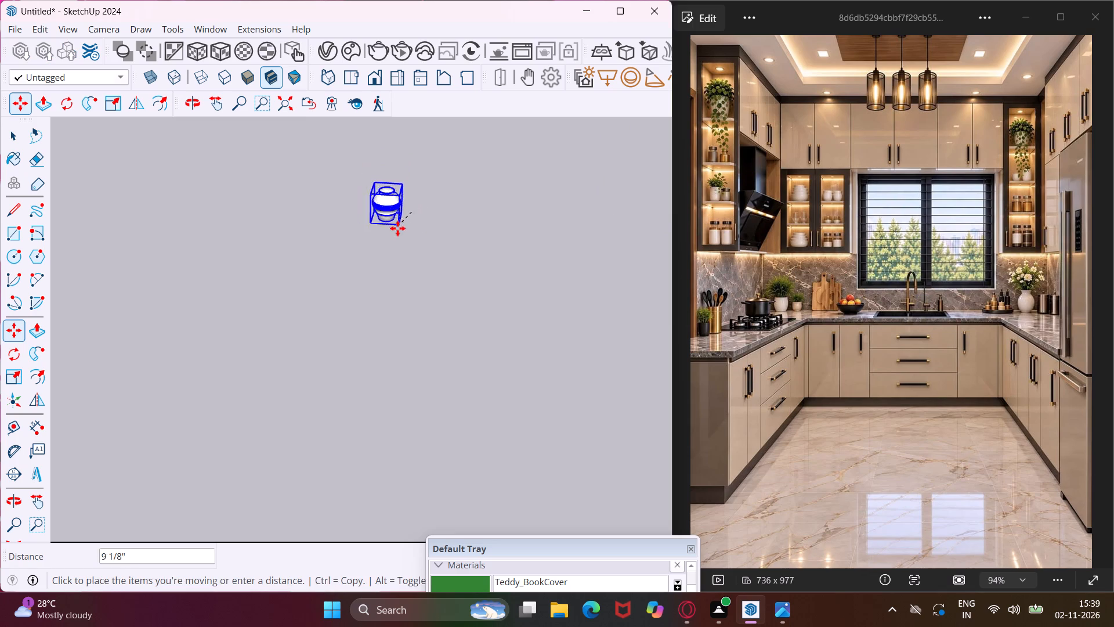
scroll(397, 228, "down", 15)
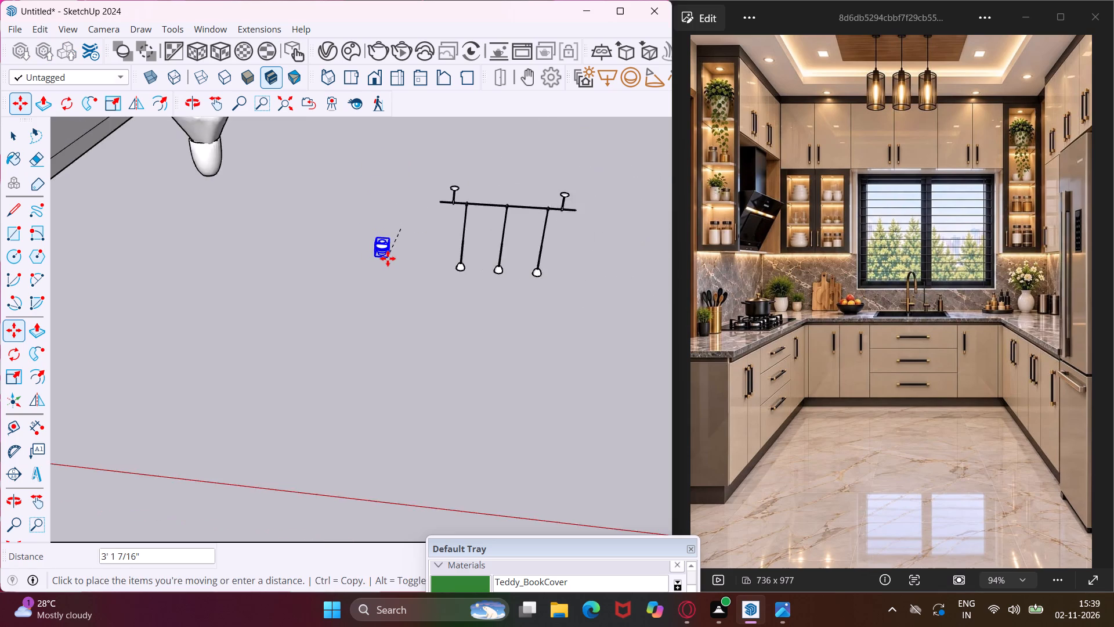
scroll(388, 258, "down", 17)
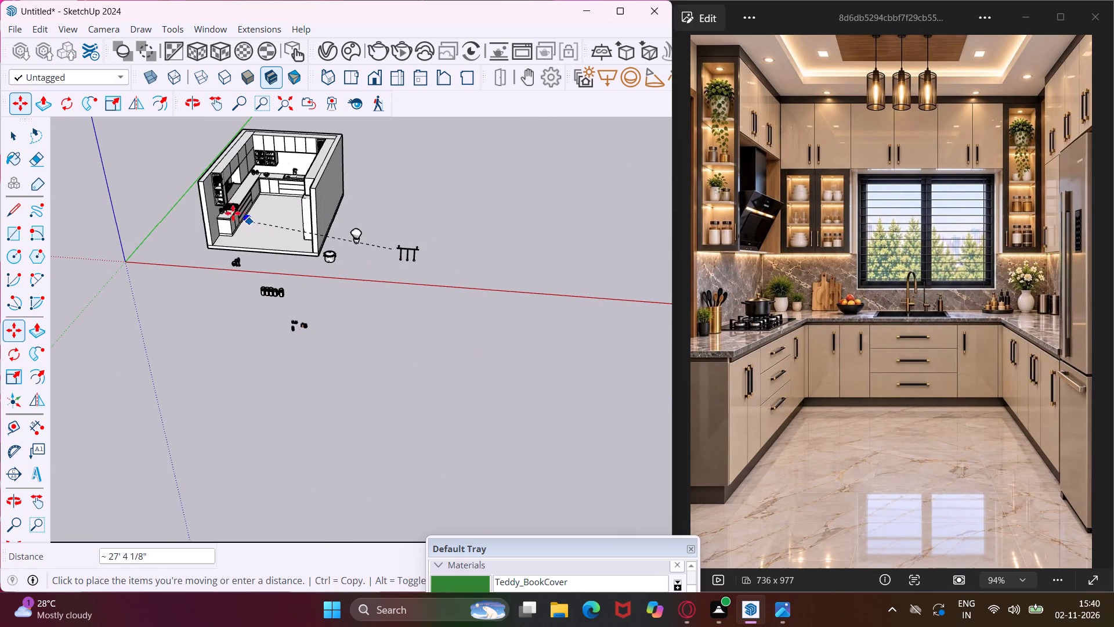
scroll(209, 187, "up", 19)
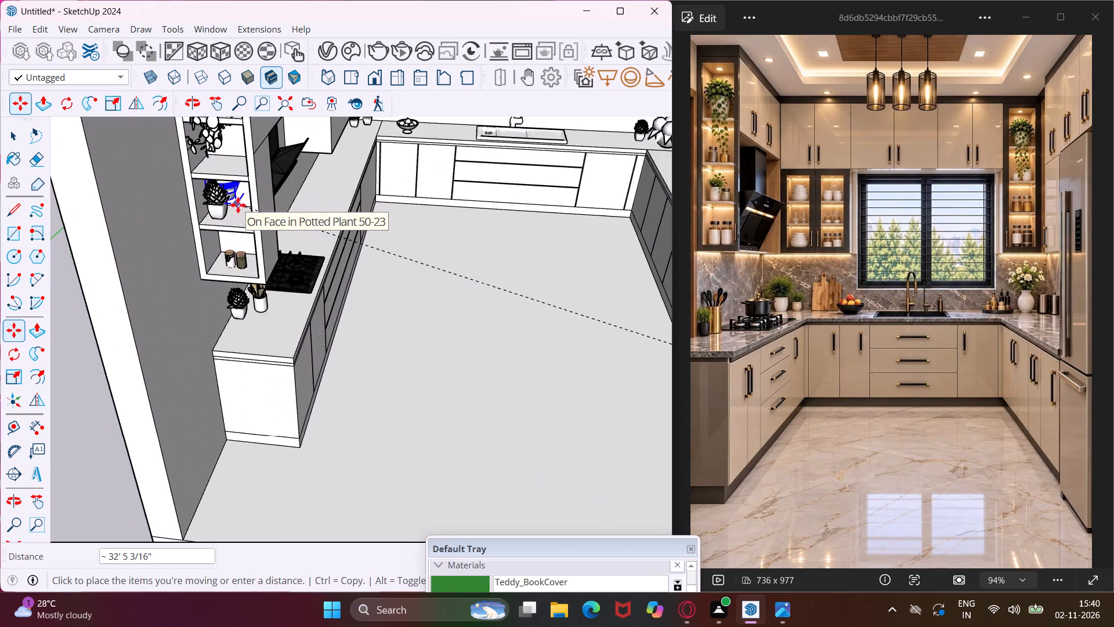
scroll(238, 205, "up", 9)
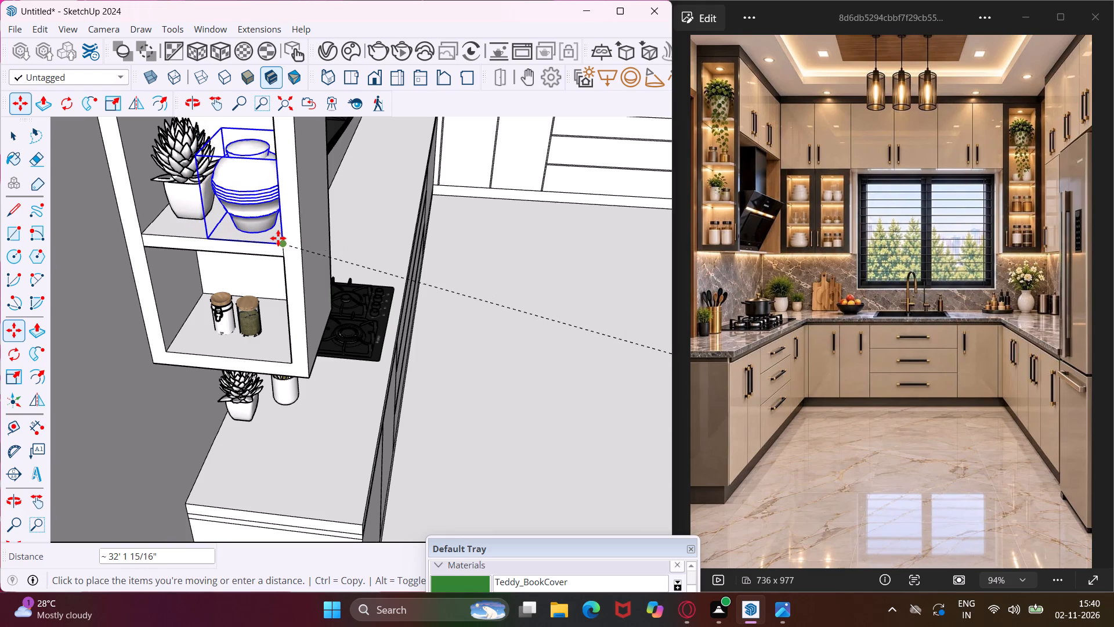
left_click(278, 238)
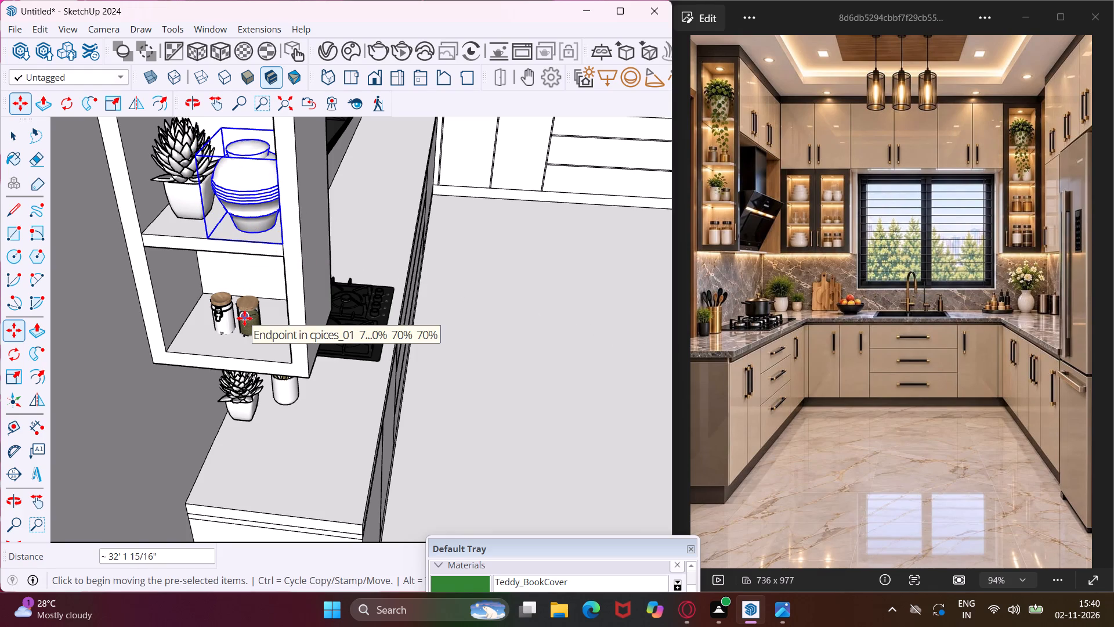
scroll(222, 333, "down", 9)
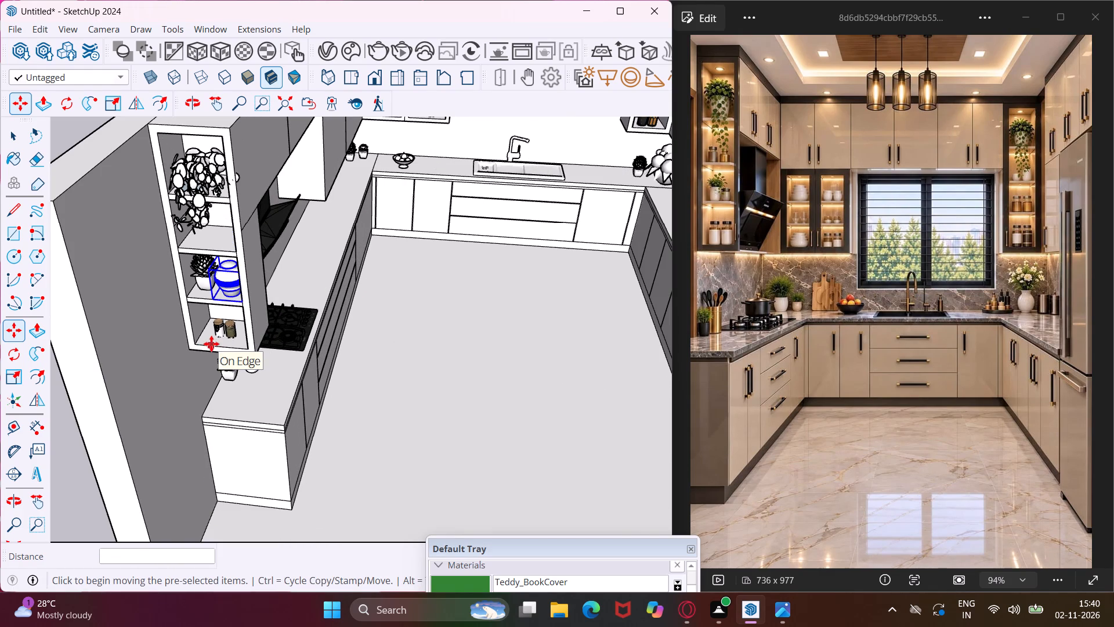
key("Escape")
key("space")
Open the jar props group and scale the clamp-lid and green-filled jars on the bottom shelf uniformly to about 1.56.
scroll(214, 331, "up", 9)
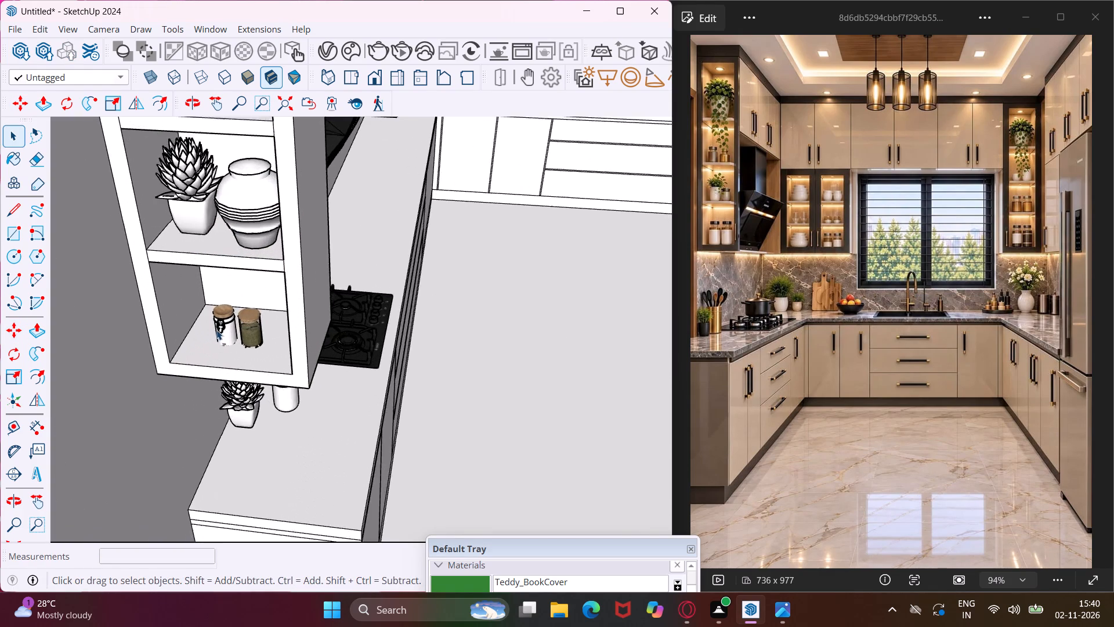
middle_click_drag(216, 330, 226, 297)
left_click(227, 304)
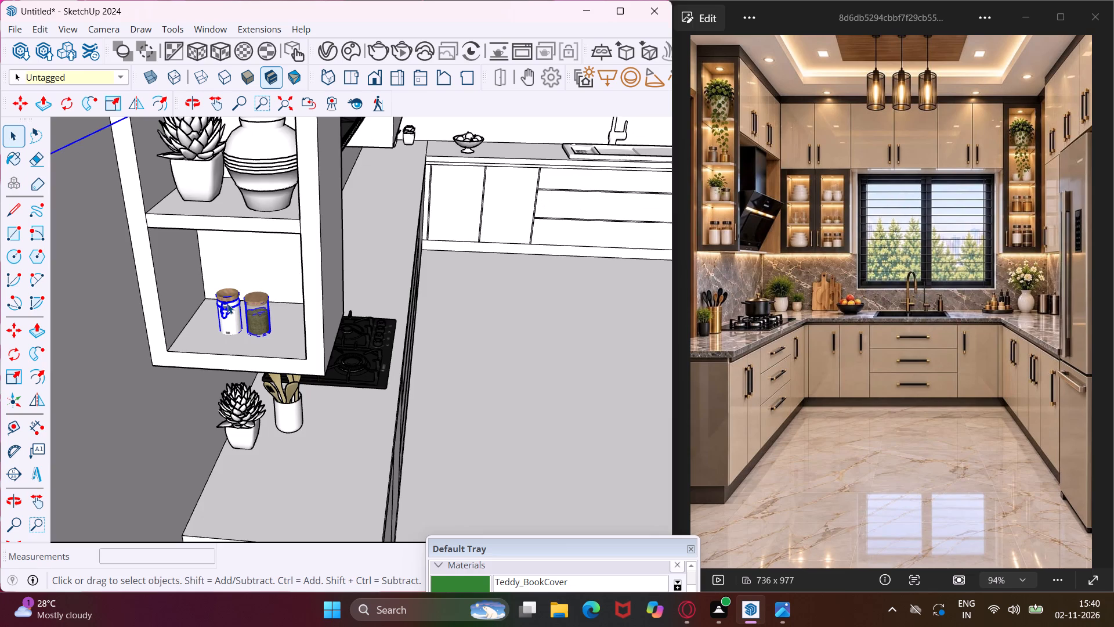
double_click(227, 304)
left_click(227, 308)
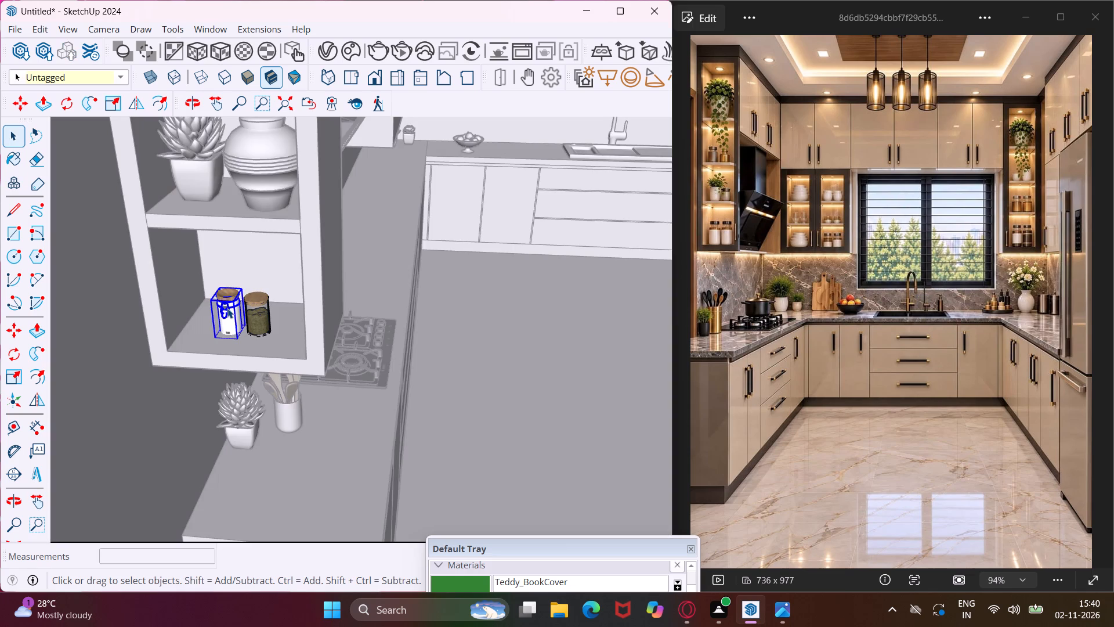
left_click(252, 312, "ctrl")
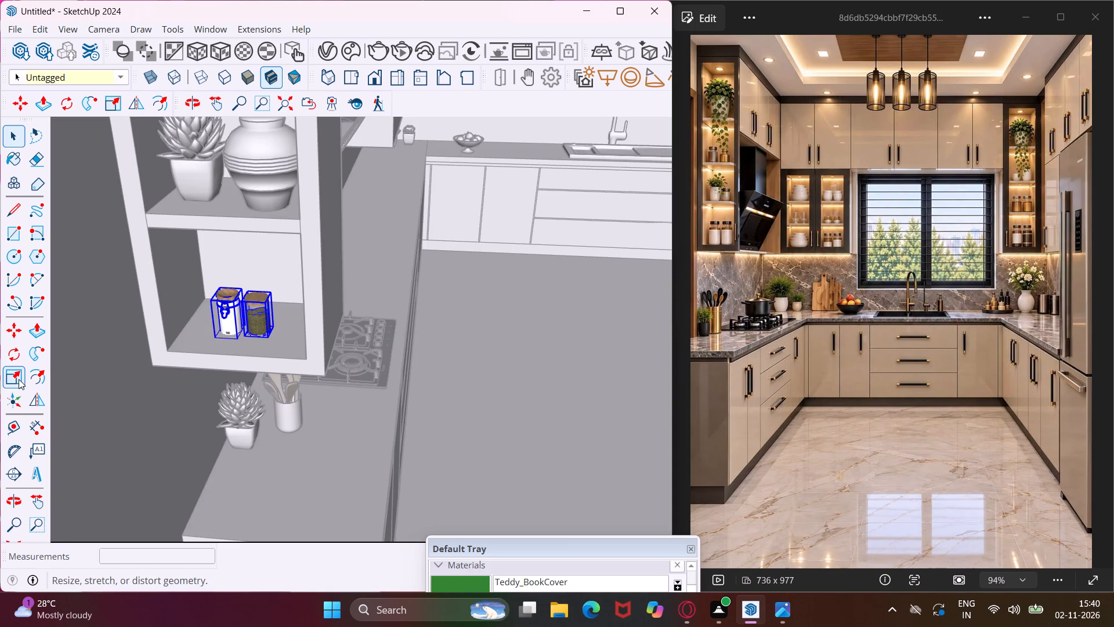
left_click(18, 378)
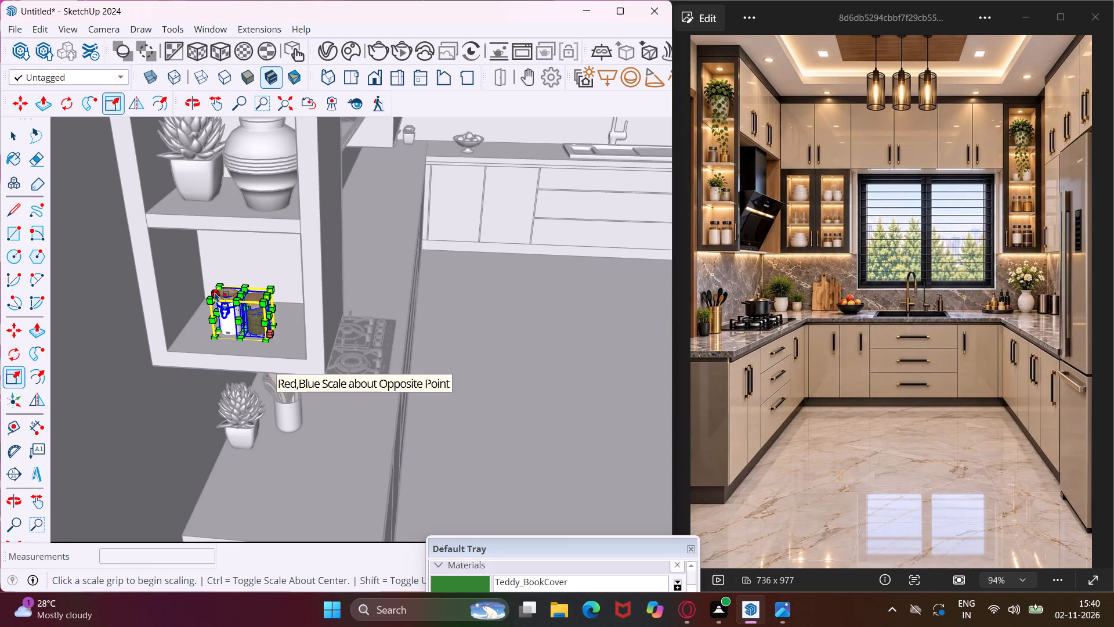
left_click(207, 299)
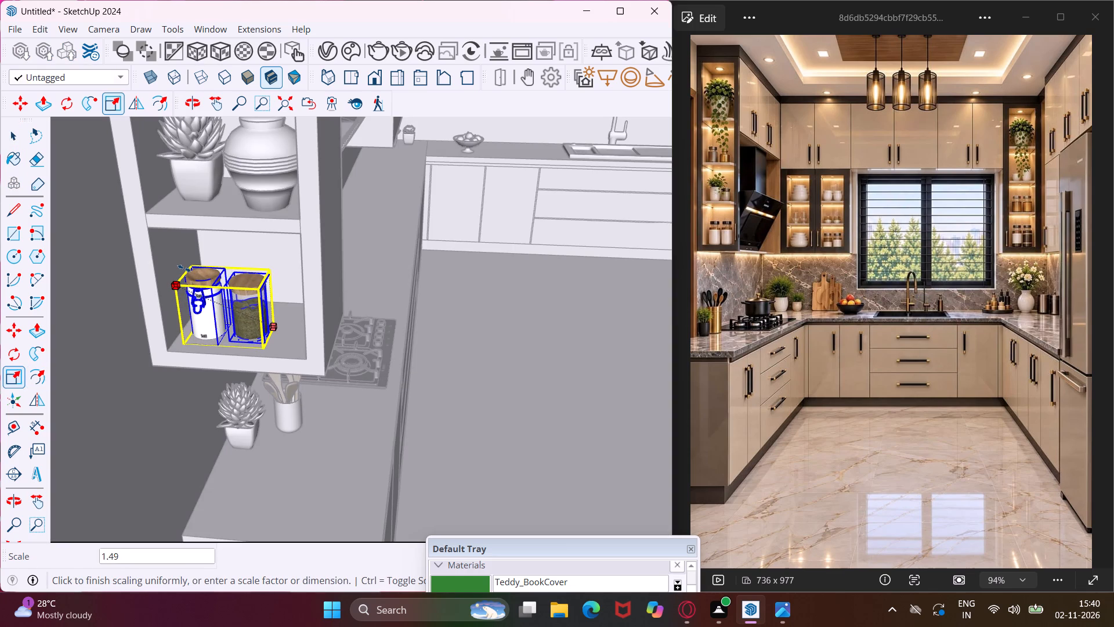
left_click(181, 266)
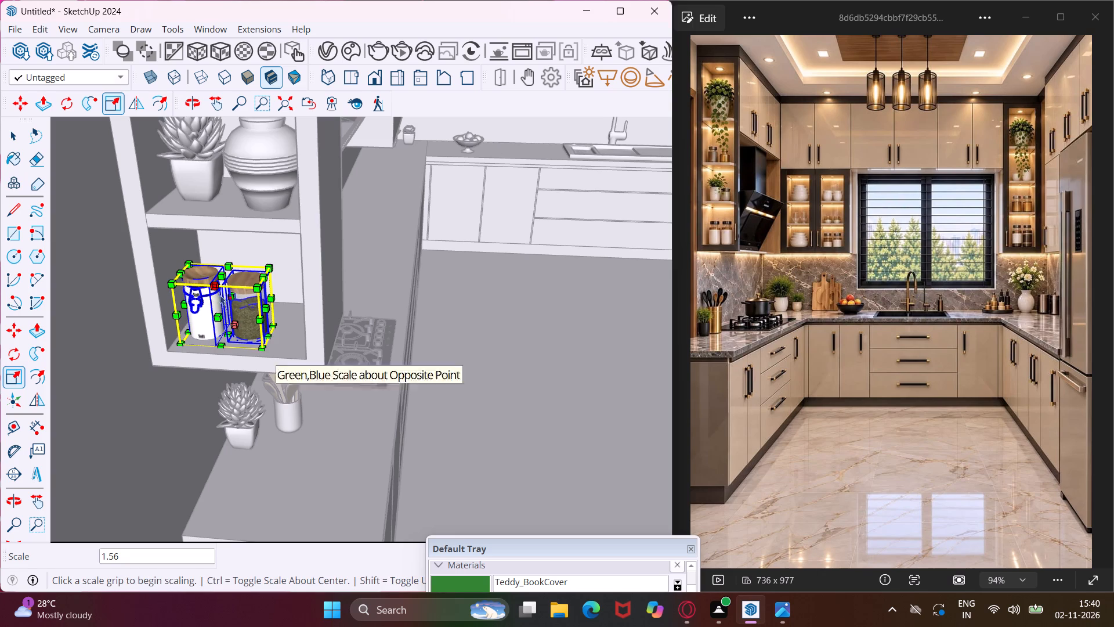
Move the two enlarged jars about 2 3/8" along the red axis on the bottom shelf, and deselect them.
key("m")
scroll(245, 310, "up", 9)
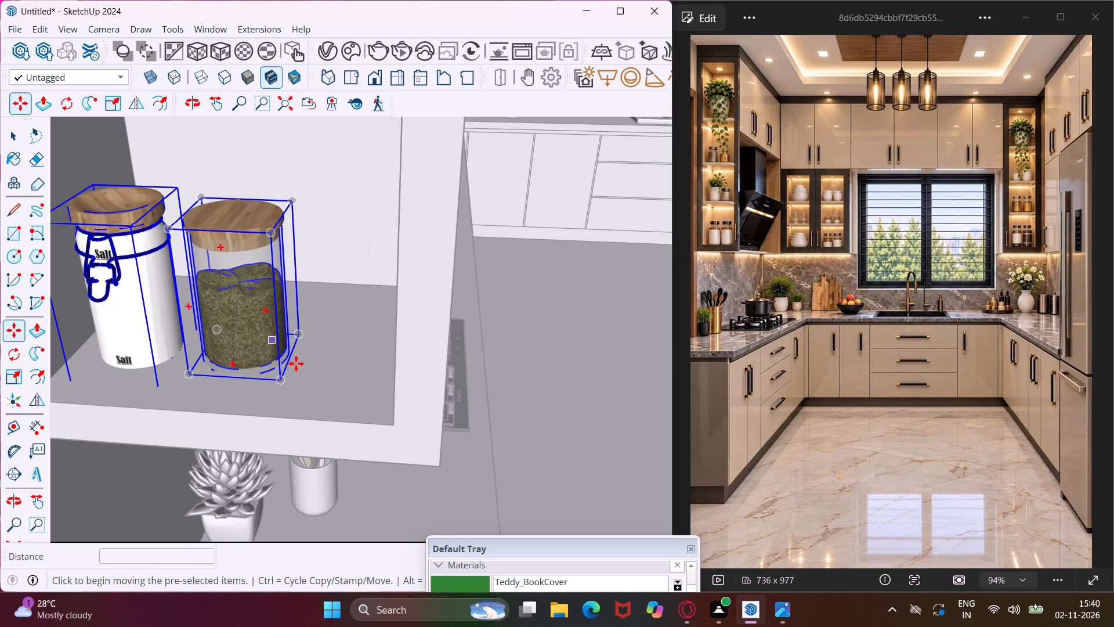
left_click(320, 379)
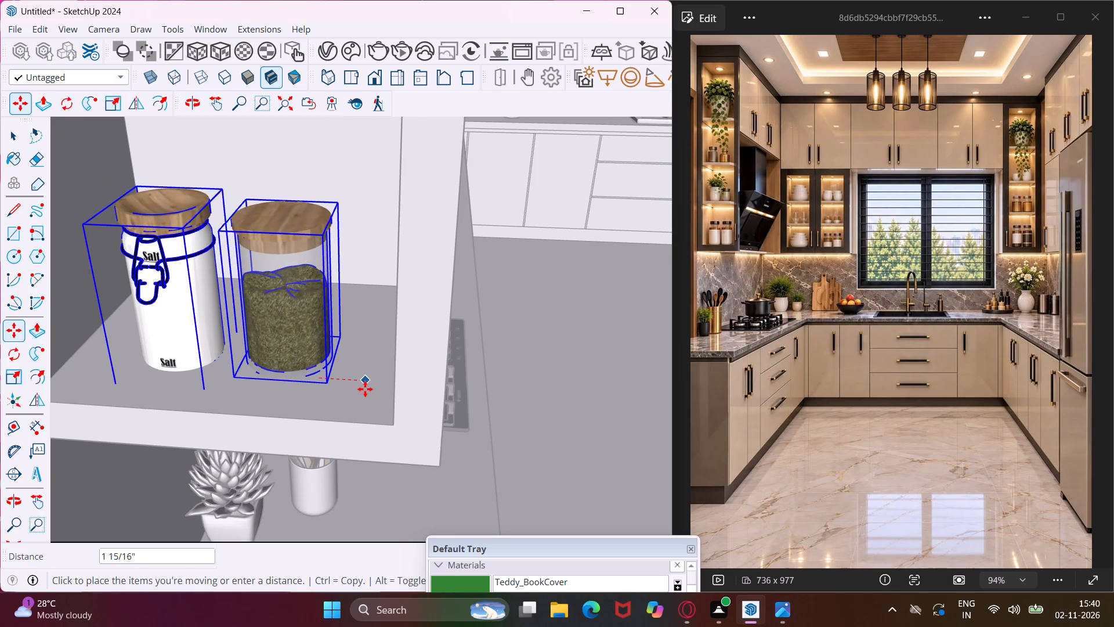
left_click(376, 385)
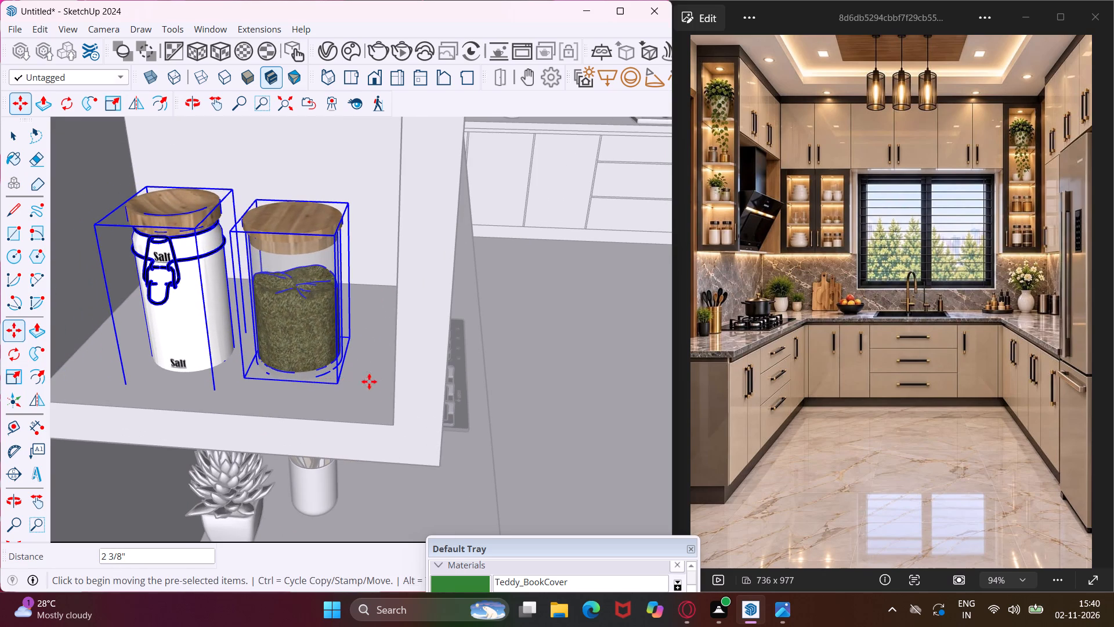
scroll(292, 376, "down", 9)
scroll(223, 376, "down", 6)
scroll(171, 377, "down", 6)
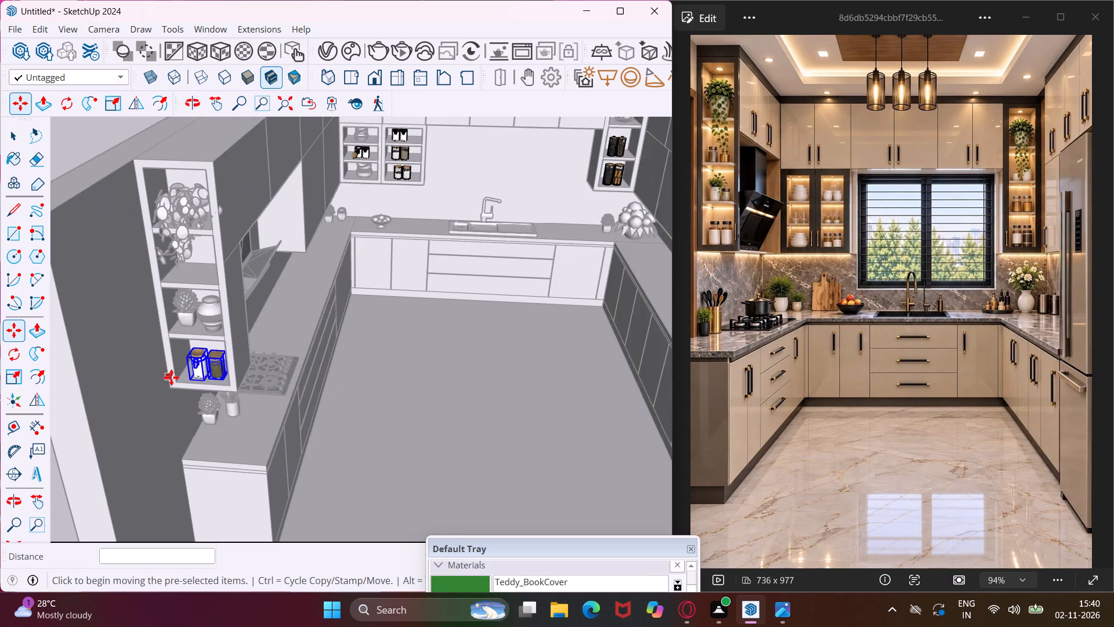
scroll(168, 374, "down", 3)
key("Escape")
key("space")
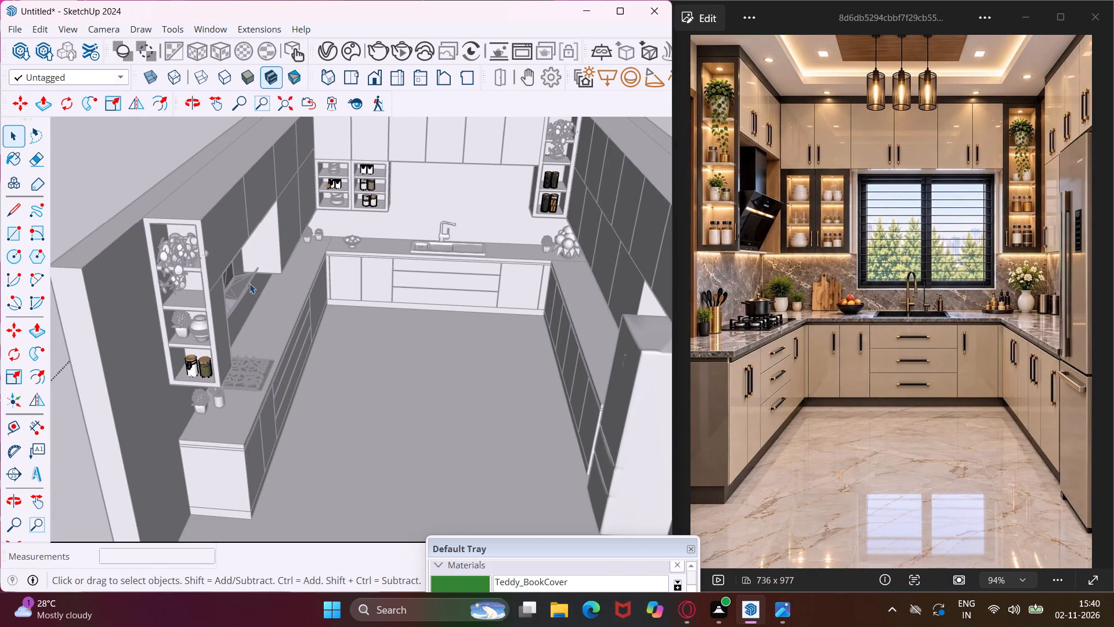
Close the jar props group, open the leftover tableware group outside the kitchen, and delete its stacked bowls and wine glasses.
left_click(117, 171)
left_click(117, 171)
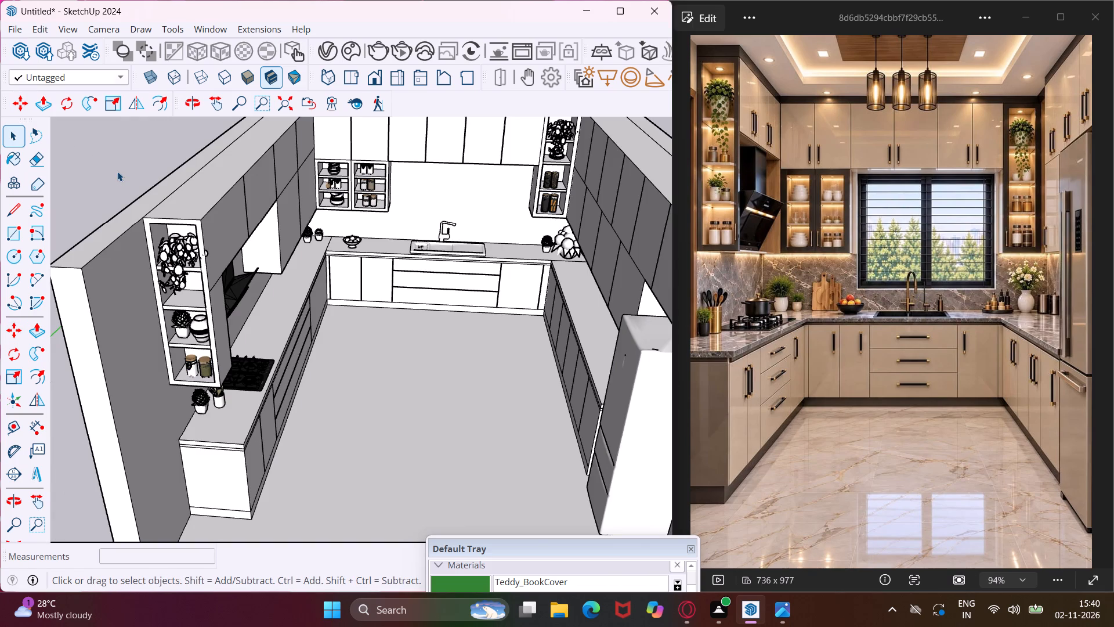
scroll(146, 189, "down", 3)
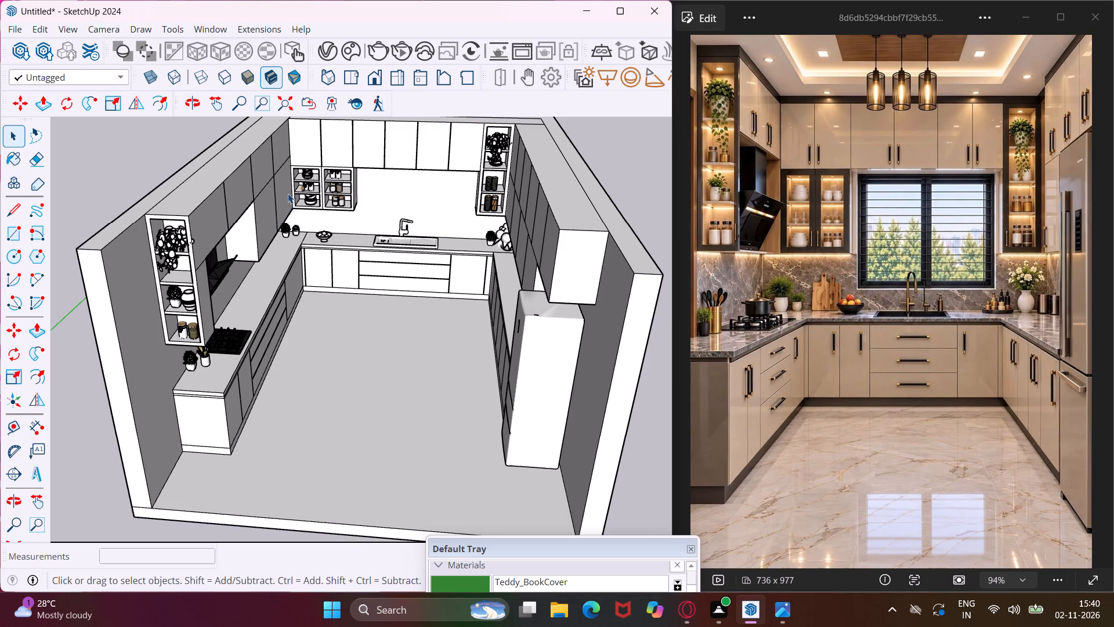
scroll(289, 172, "down", 4)
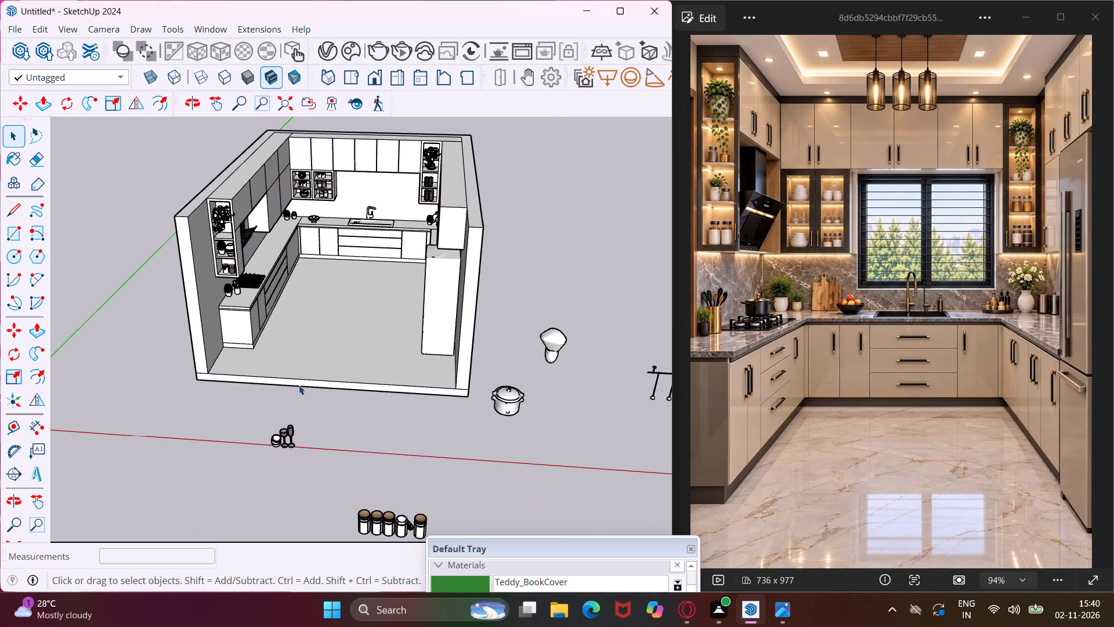
scroll(269, 374, "down", 8)
middle_click_drag(274, 386, 312, 410)
scroll(291, 431, "up", 12)
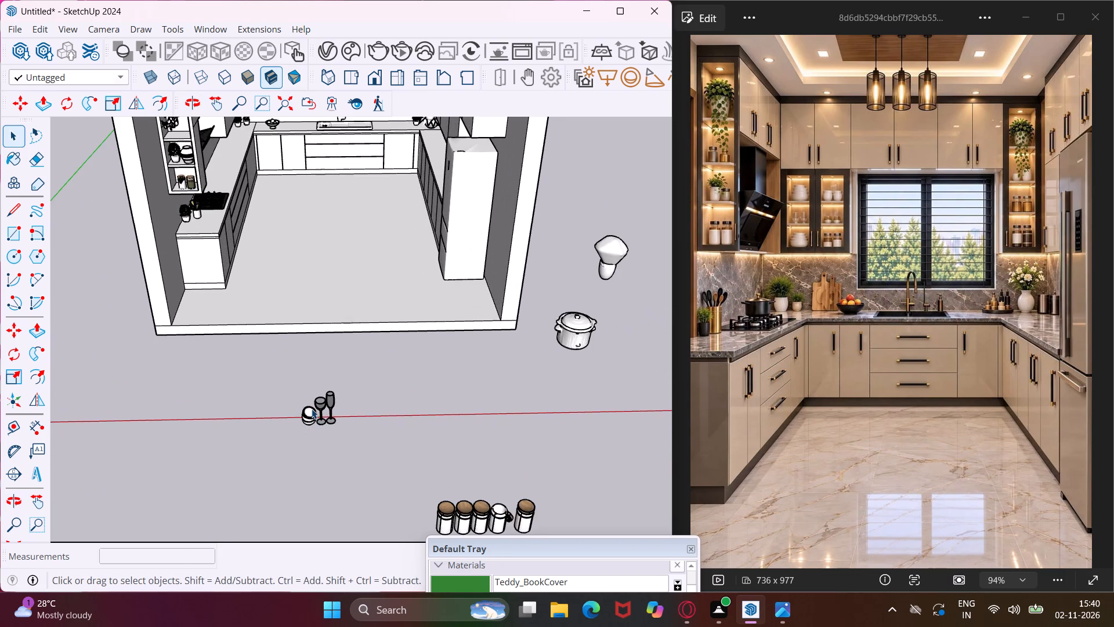
double_click(312, 409)
left_click_drag(359, 382, 270, 444)
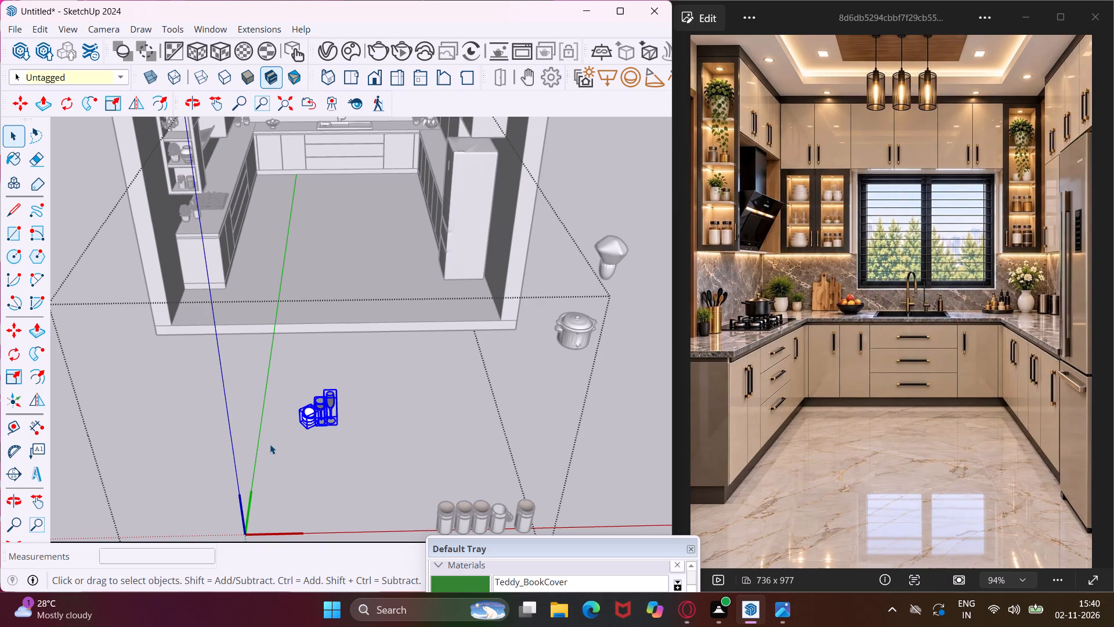
key("Delete")
Close the tableware group and delete the spare white mushroom-shaped prop standing outside the kitchen near the cooking pot.
scroll(251, 441, "down", 7)
double_click(466, 469)
middle_click_drag(436, 477, 433, 466)
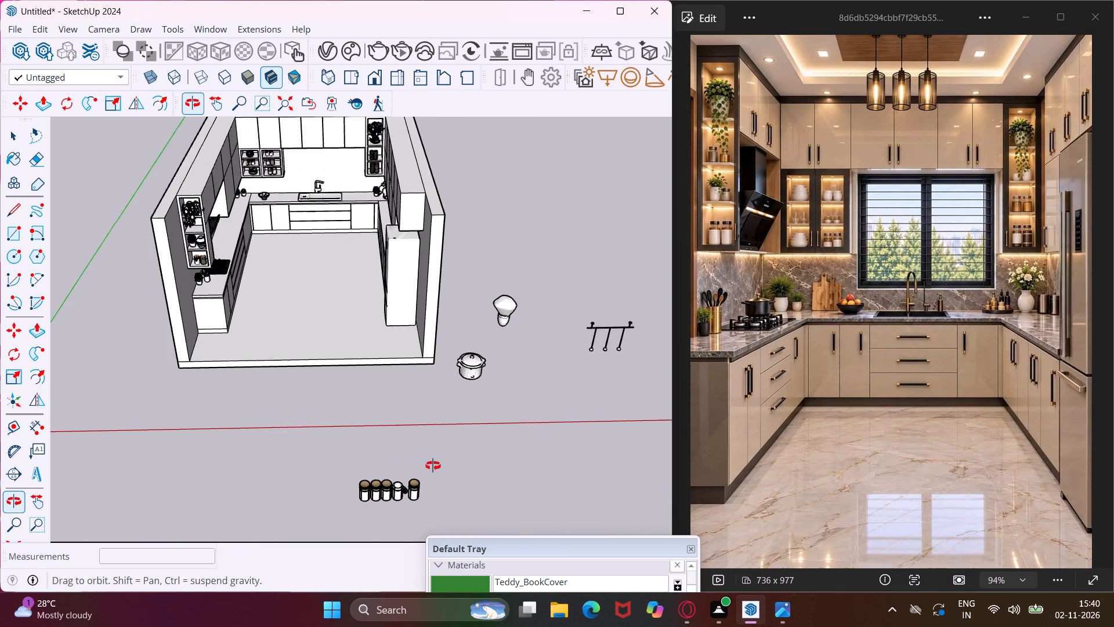
middle_click_drag(433, 466, 432, 462)
scroll(522, 314, "up", 3)
left_click(505, 305)
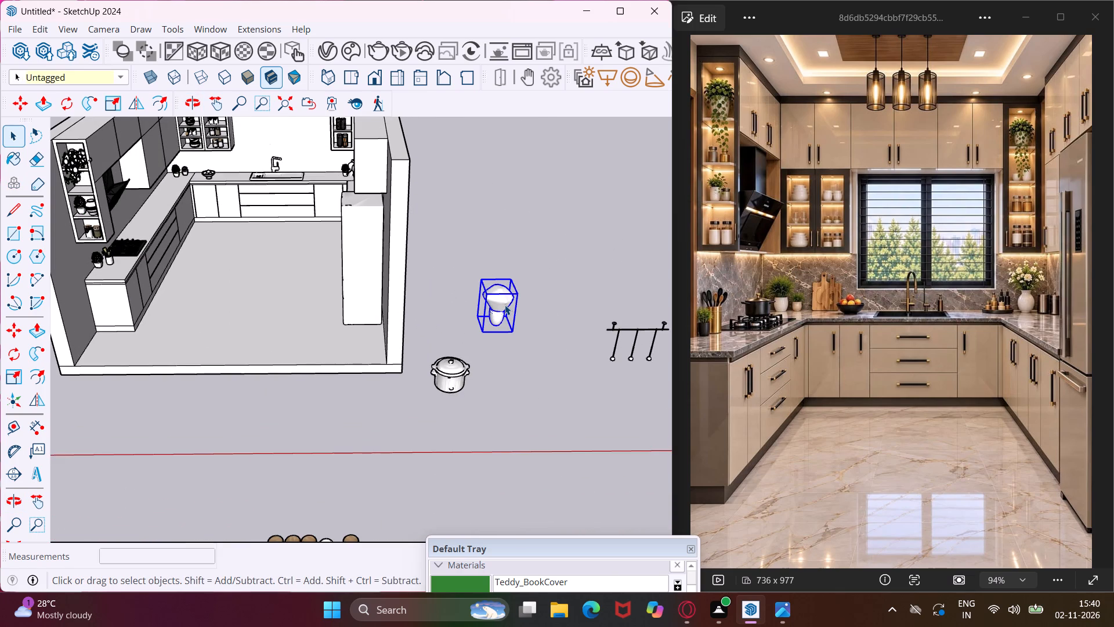
key("Delete")
Open the remaining shelf props group outside the kitchen, delete its bowls, patterned canister and orange-fronted box, and close the group.
scroll(441, 286, "down", 9)
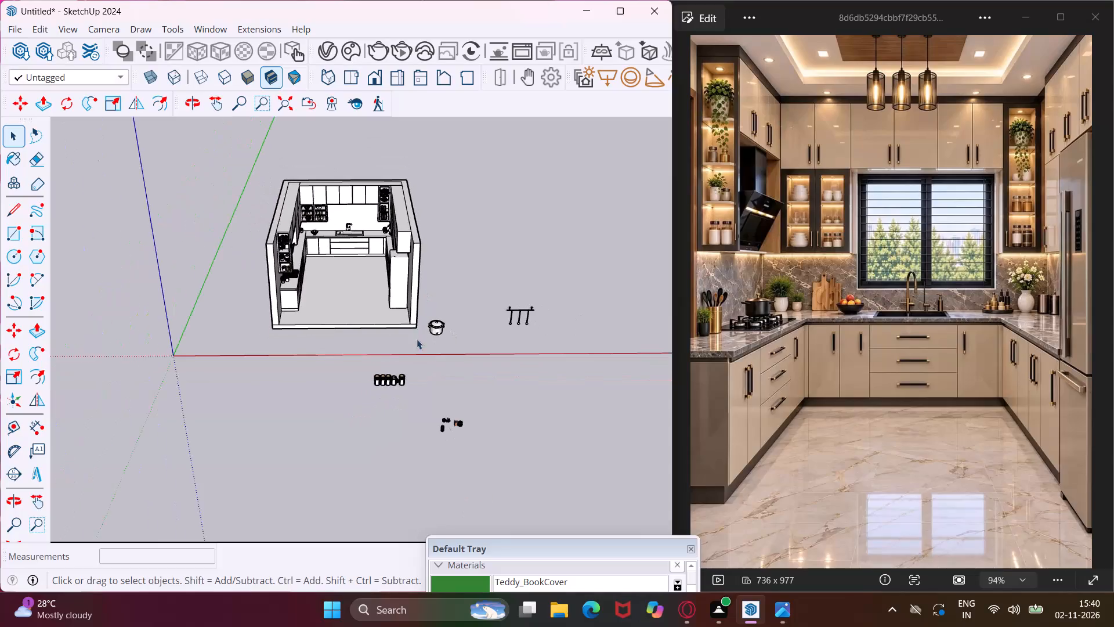
scroll(464, 430, "up", 18)
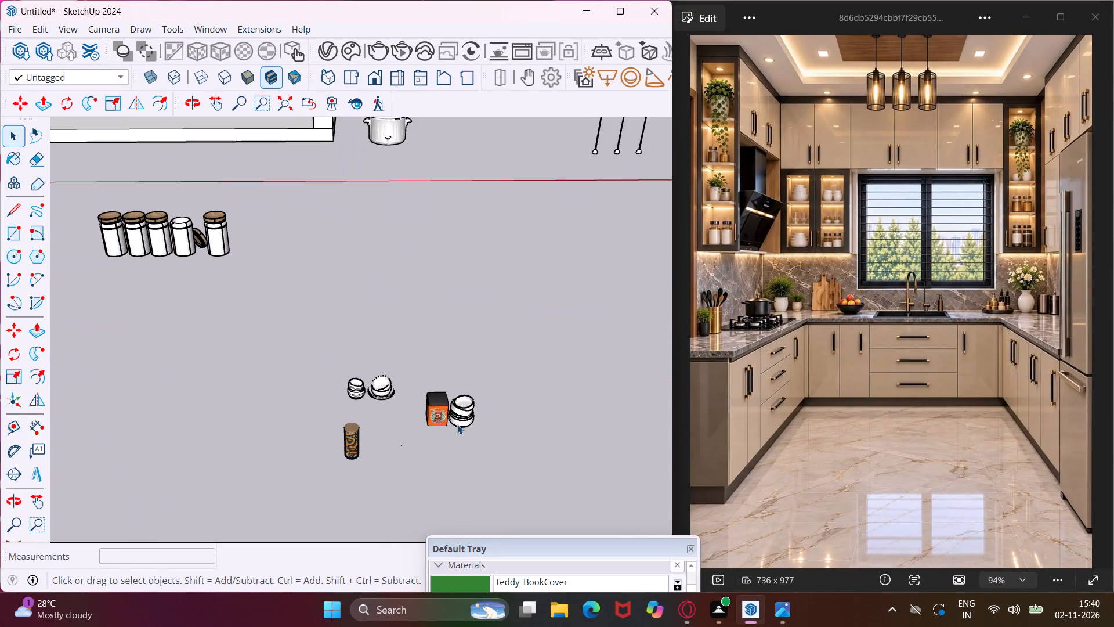
double_click(454, 416)
left_click_drag(518, 349, 278, 509)
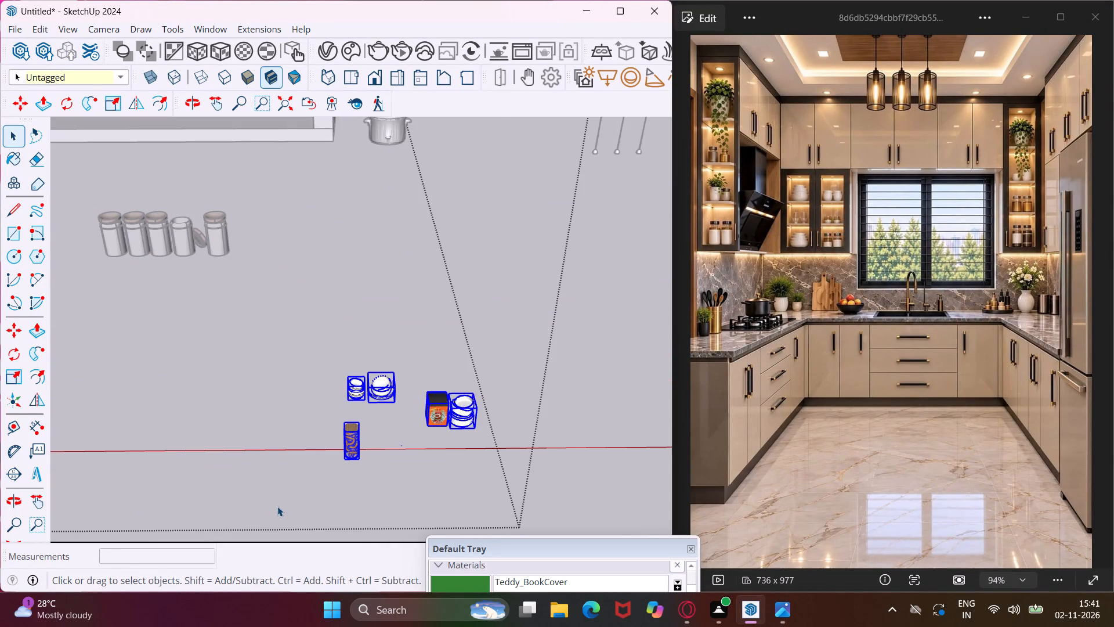
key("Delete")
key("Delete")
key("Delete")
key("Delete")
key("Delete")
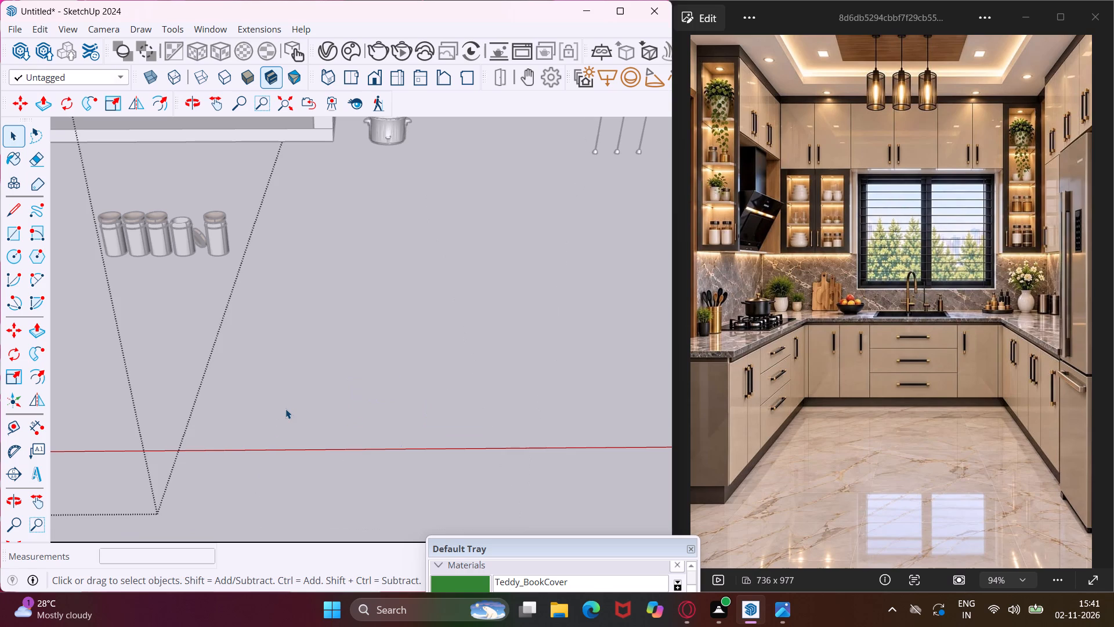
scroll(293, 397, "down", 19)
double_click(323, 367)
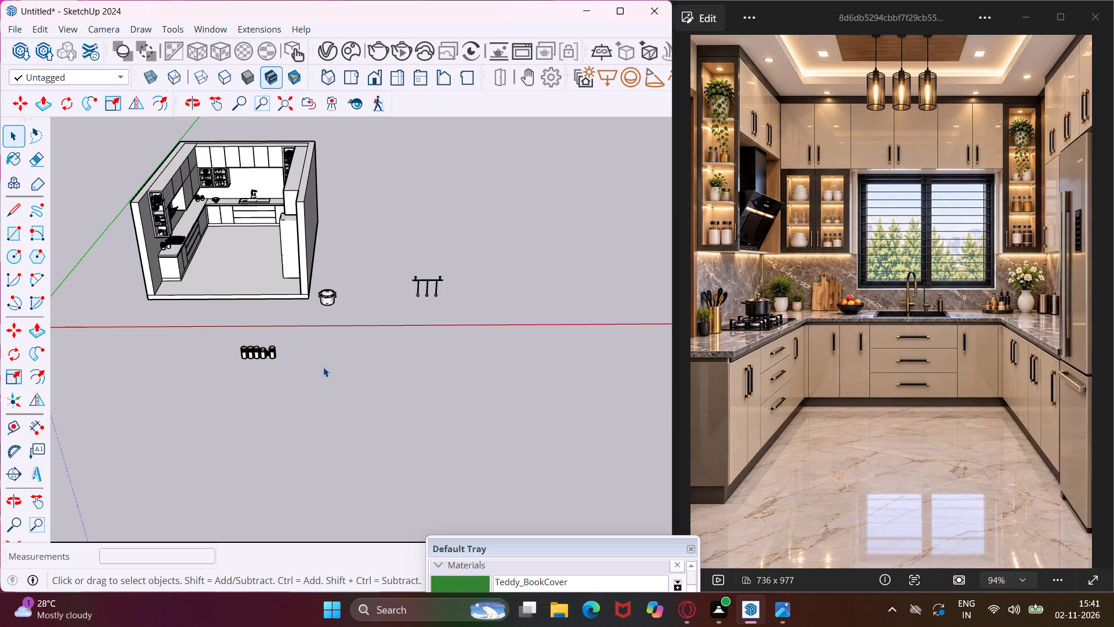
Copy the ribbed vase about 1' 1 15/16" up onto the next higher shelf of the left wall's open shelf unit.
scroll(170, 194, "up", 16)
middle_click_drag(136, 298, 149, 246)
scroll(149, 246, "up", 1)
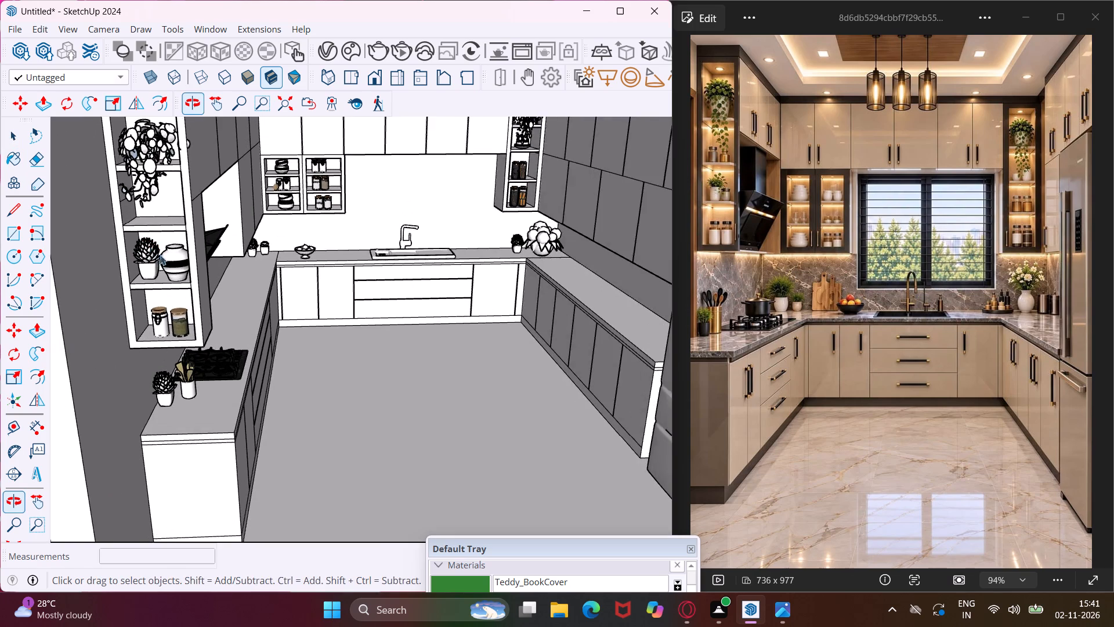
scroll(165, 261, "up", 4)
left_click(180, 280)
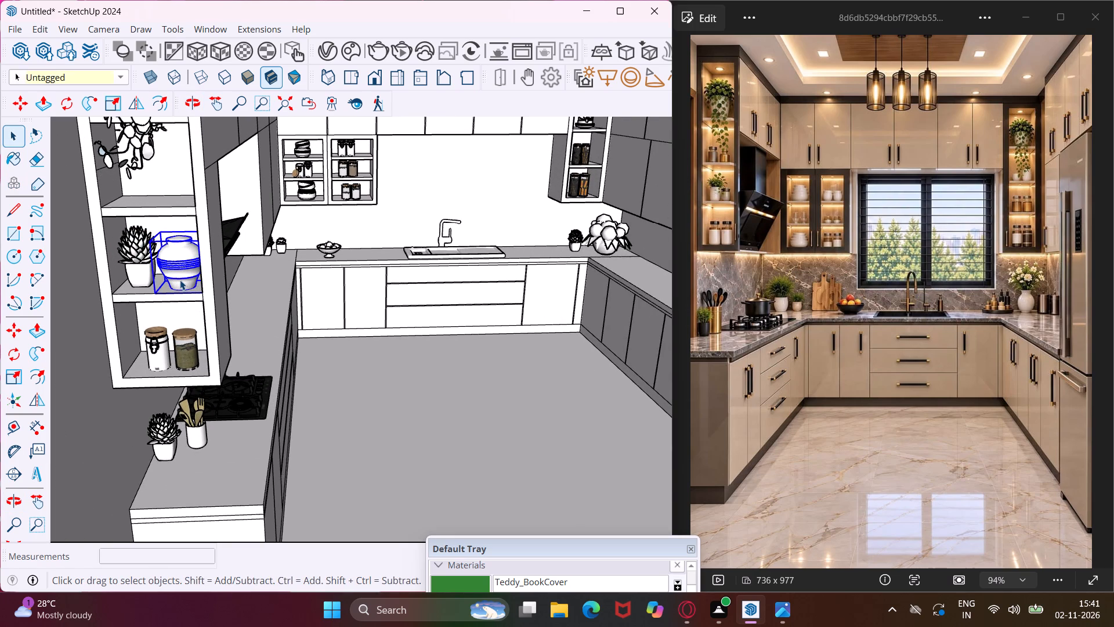
key("m")
left_click(197, 296)
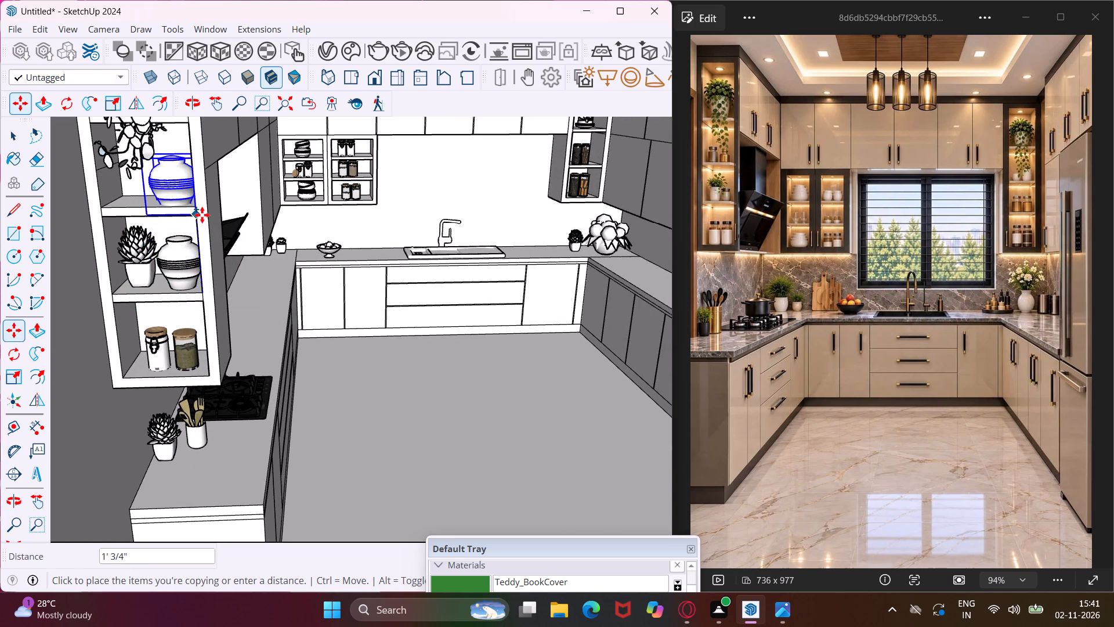
left_click(198, 204)
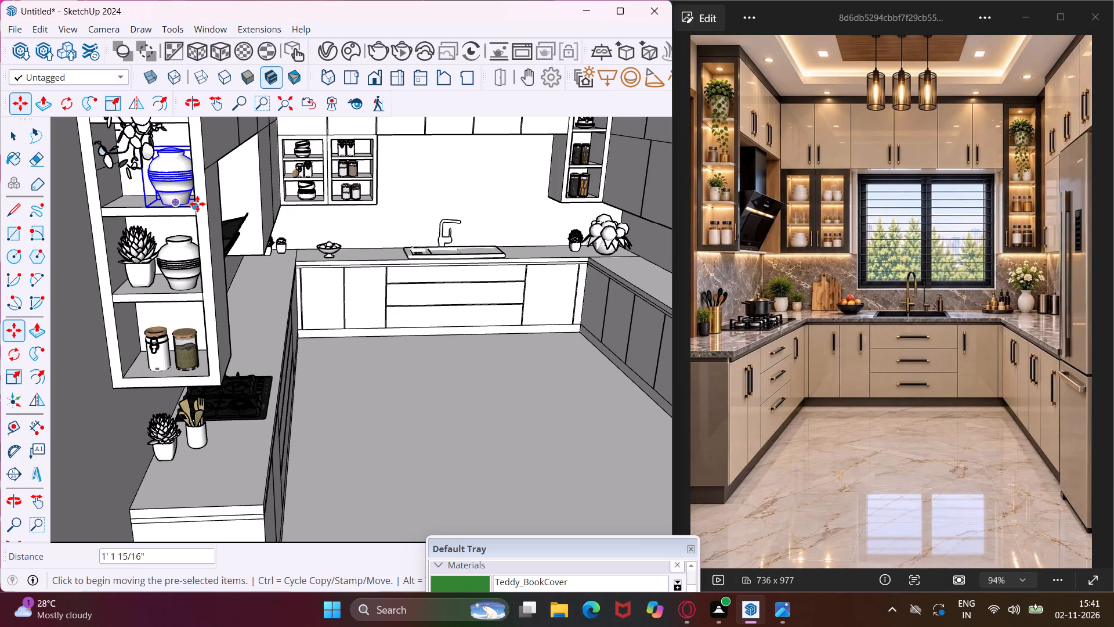
Copy the upper-shelf vase about 7 3/16" sideways along the same shelf, and deselect it.
left_click(197, 204)
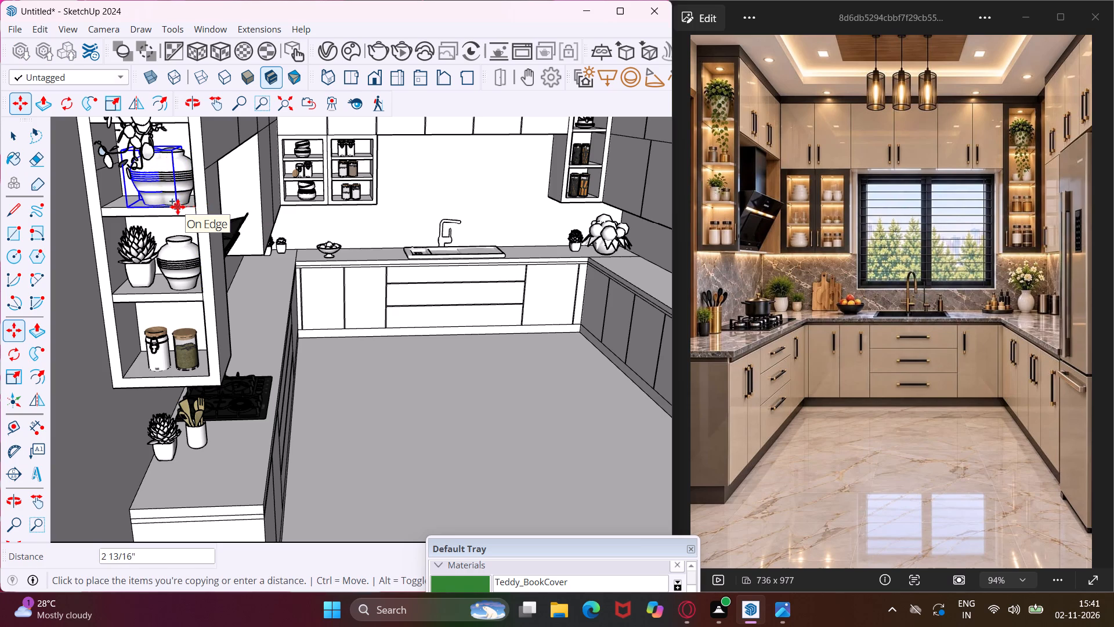
left_click(143, 204)
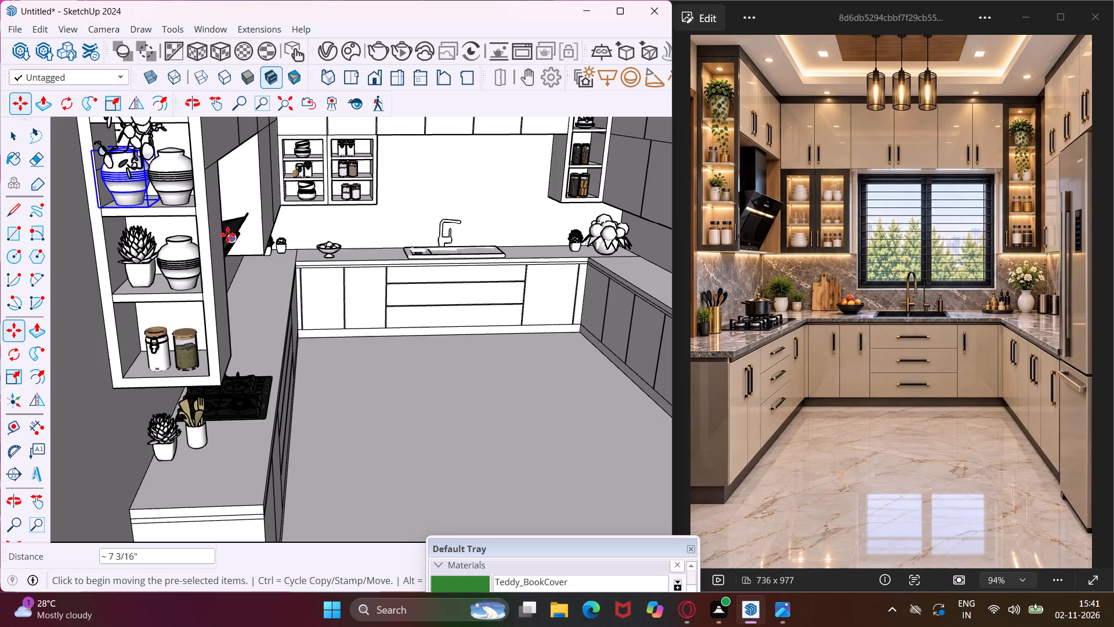
key("Escape")
scroll(233, 319, "down", 6)
scroll(214, 363, "down", 4)
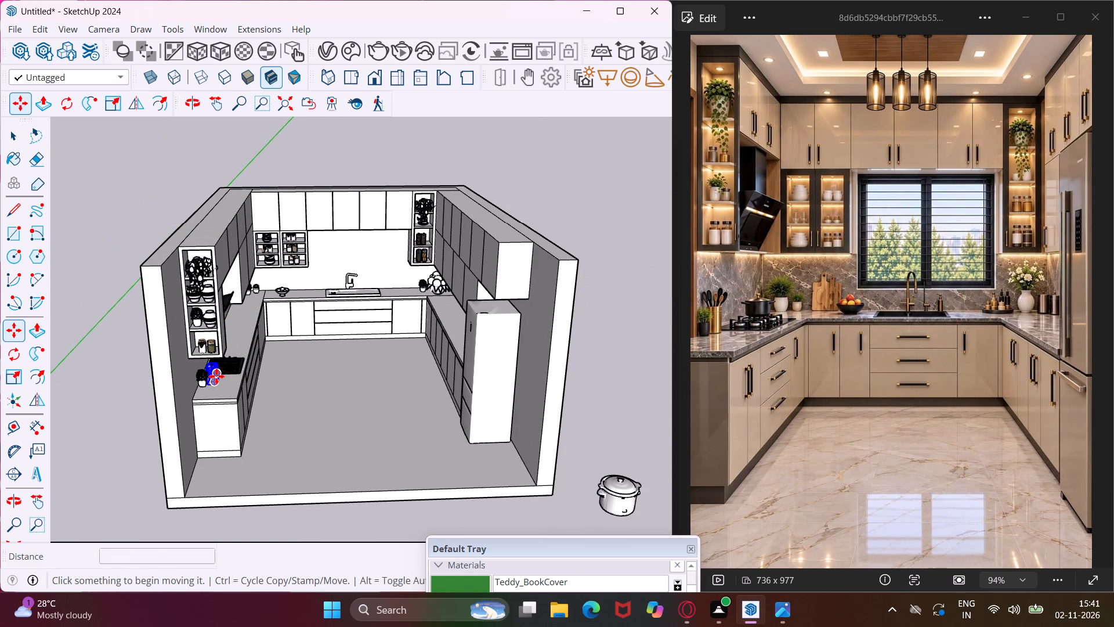
key("Escape")
key("space")
Scale the cooktop on the left countertop along the red axis to about 2.25, and deselect it.
scroll(233, 358, "up", 9)
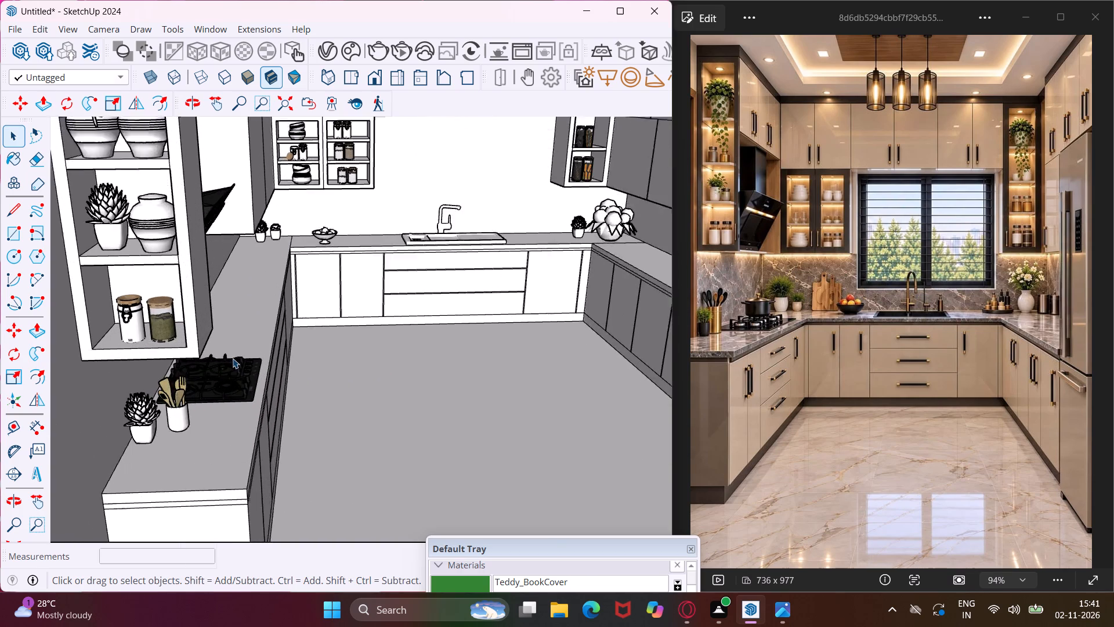
scroll(233, 358, "up", 1)
middle_click_drag(233, 358, 186, 395)
left_click(191, 418)
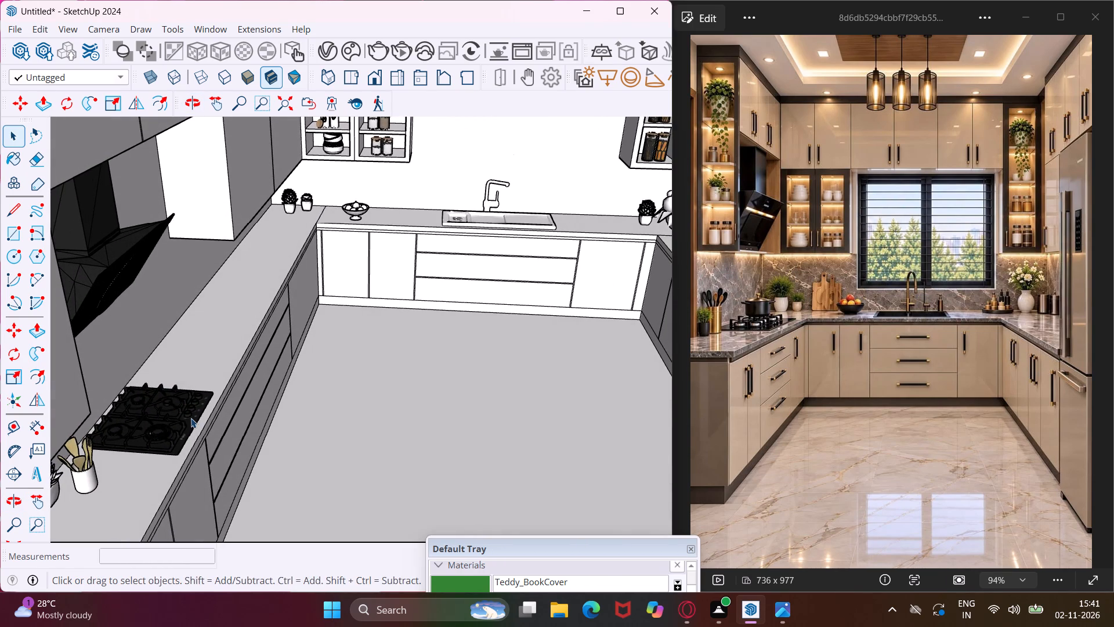
left_click(15, 380)
scroll(151, 283, "down", 14)
middle_click_drag(50, 316, 109, 316)
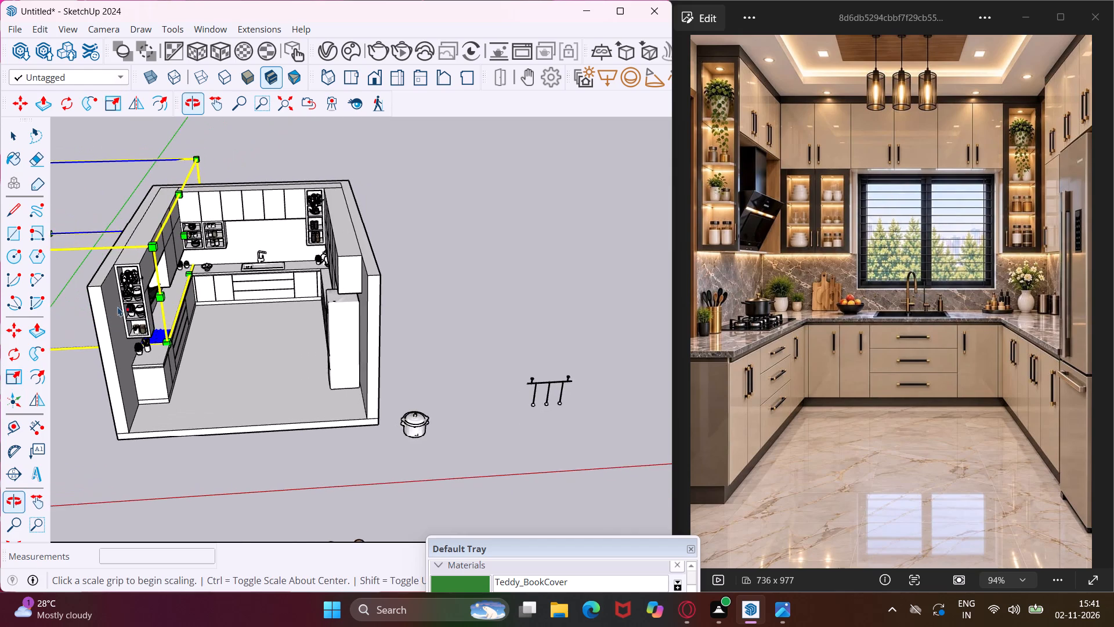
scroll(127, 273, "down", 4)
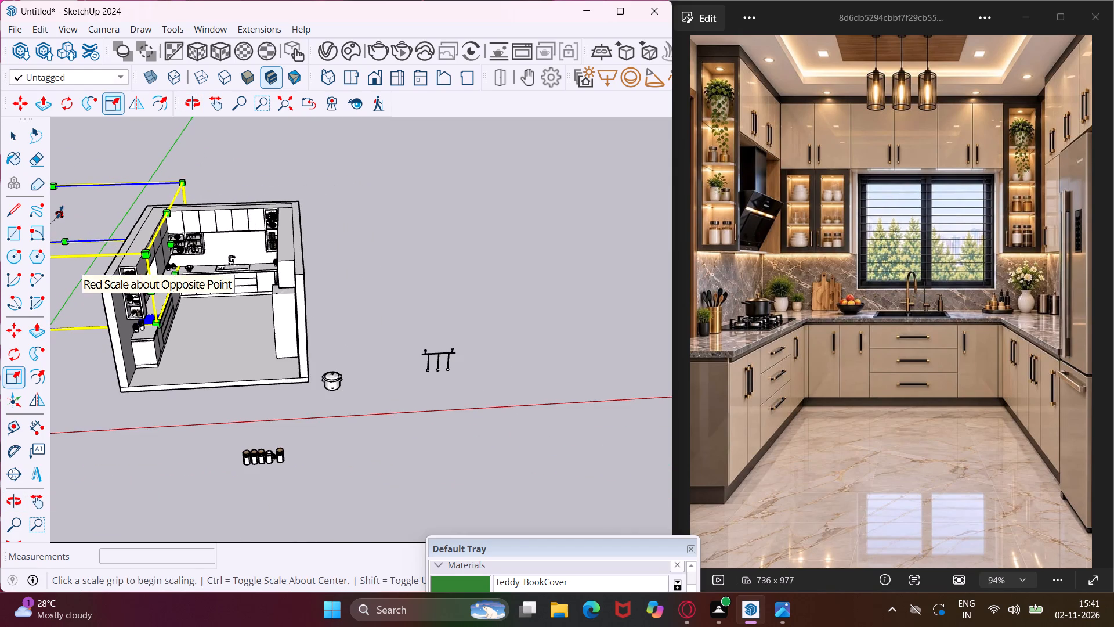
left_click(60, 212)
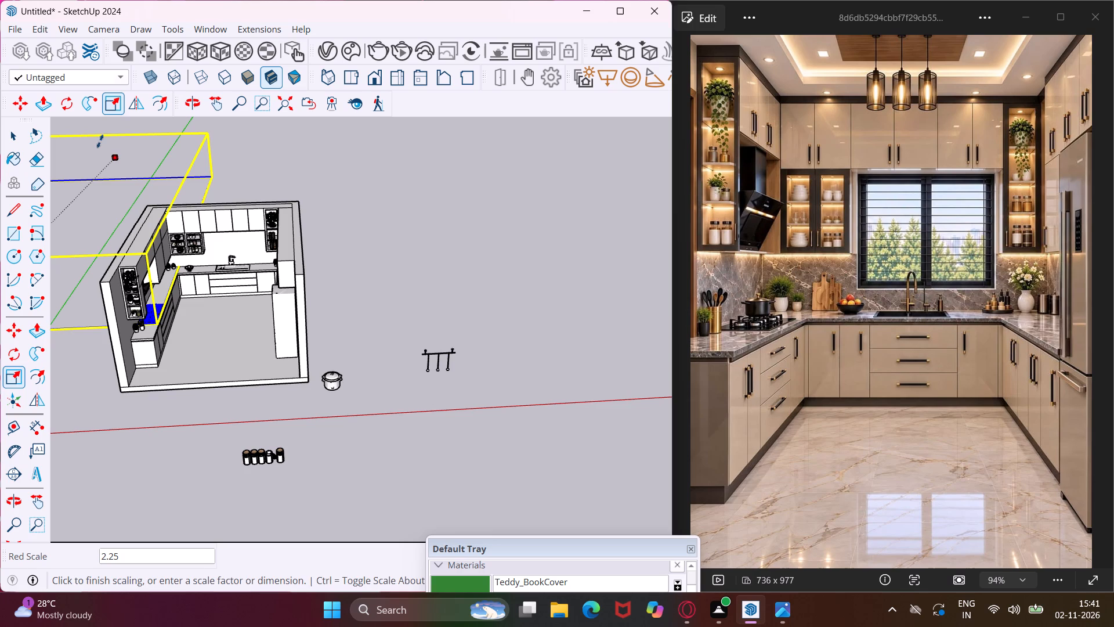
left_click(100, 141)
key("Escape")
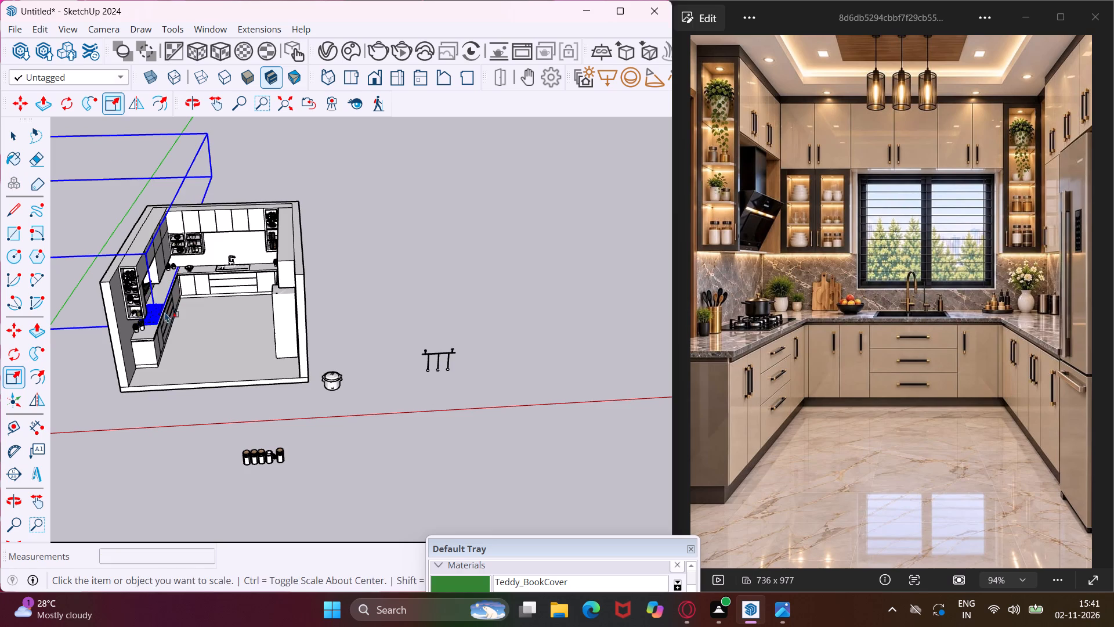
key("space")
Scale the black range hood above the cooktop along the red axis to about 1.52.
scroll(143, 280, "up", 11)
middle_click_drag(141, 284, 120, 269)
left_click(126, 278)
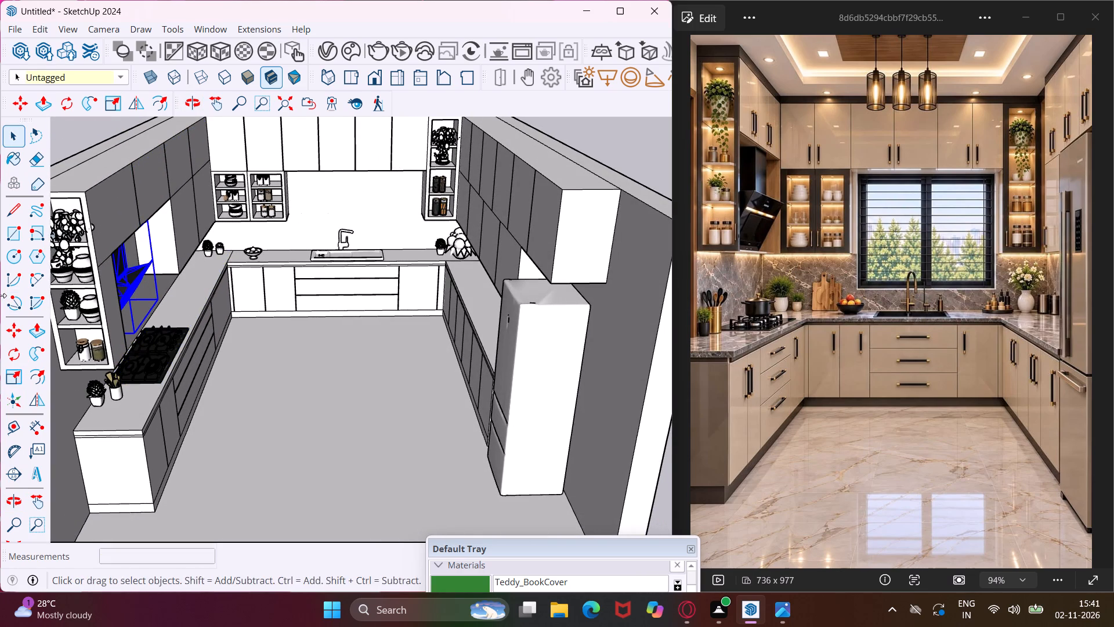
left_click(7, 375)
scroll(108, 293, "up", 1)
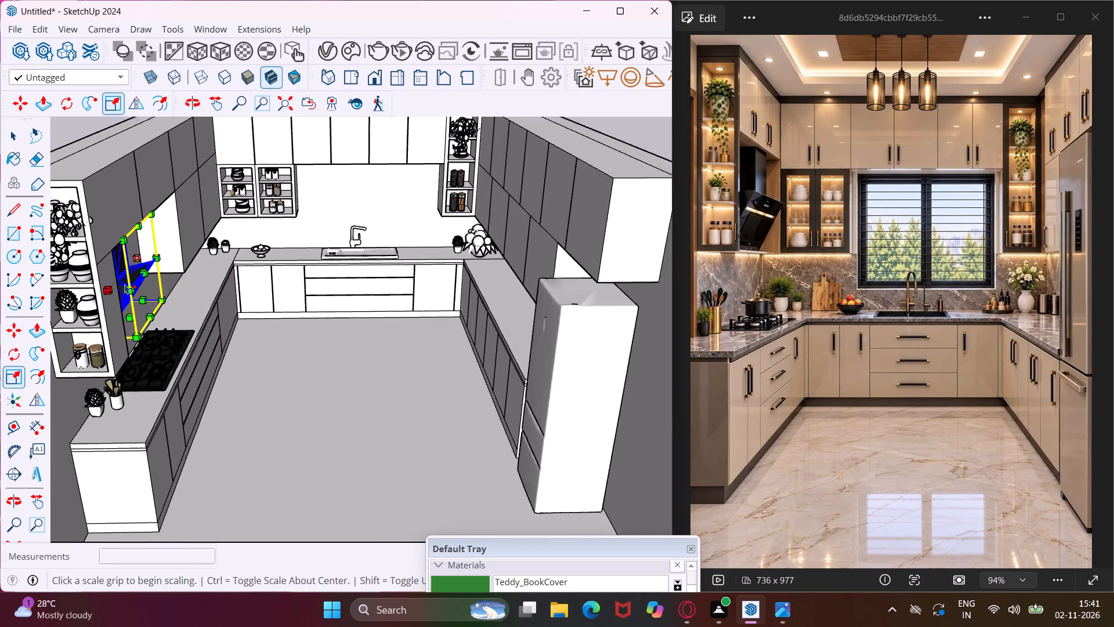
scroll(125, 284, "up", 3)
left_click(135, 251)
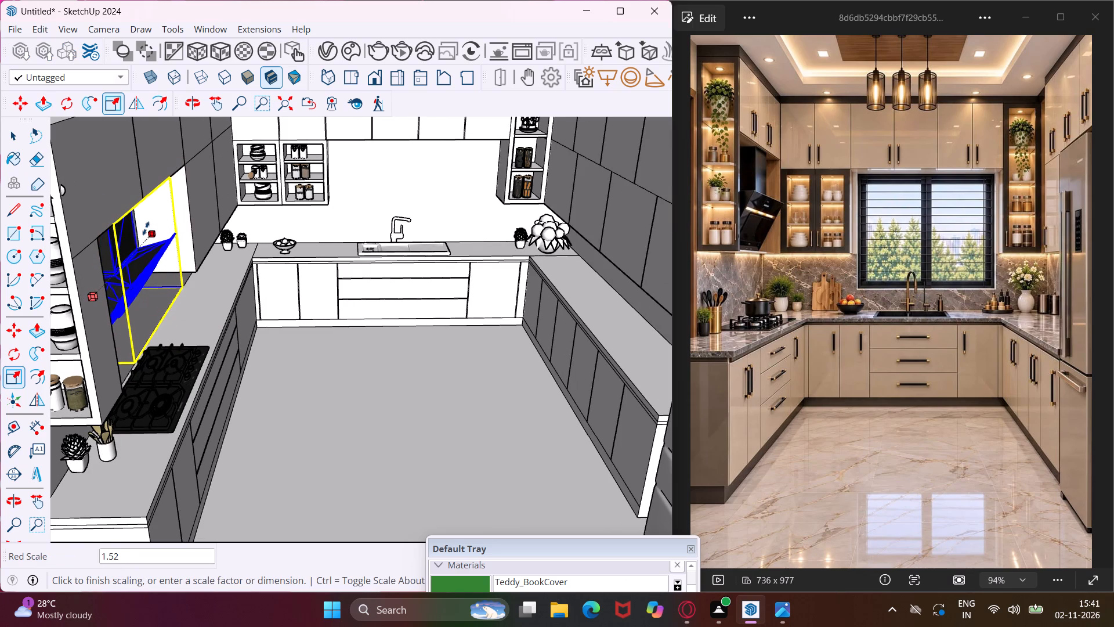
left_click(146, 228)
scroll(132, 268, "down", 4)
middle_click_drag(128, 282, 74, 269)
key("Escape")
key("space")
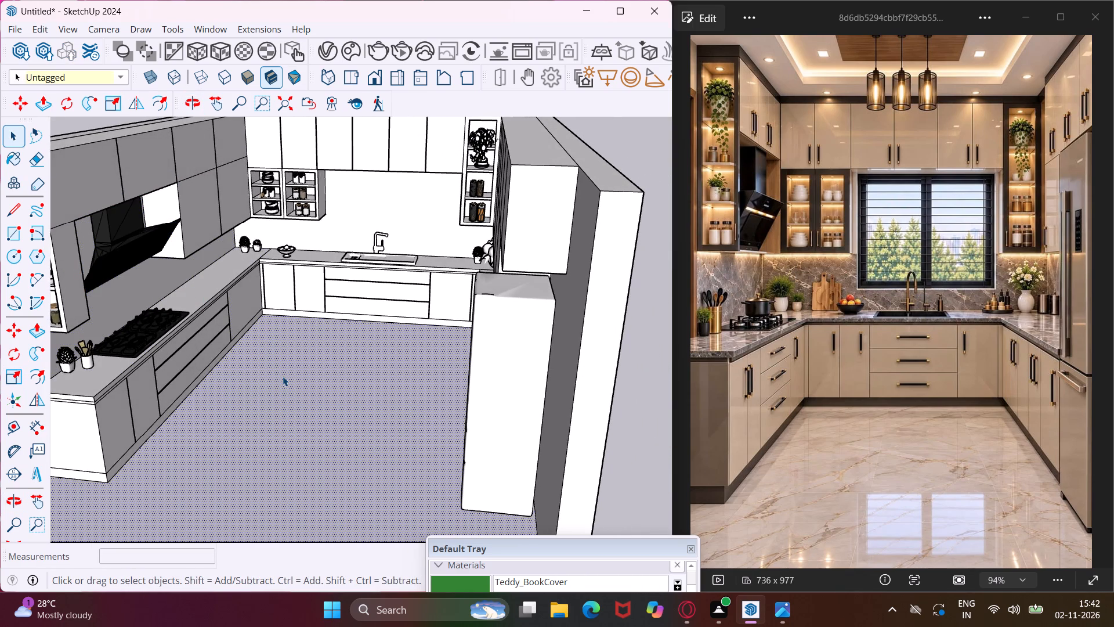
Move the lidded cooking pot about 21' 8 15/16" from outside the room onto the left countertop, just beyond the cooktop.
scroll(283, 376, "down", 2)
middle_click_drag(283, 376, 309, 380)
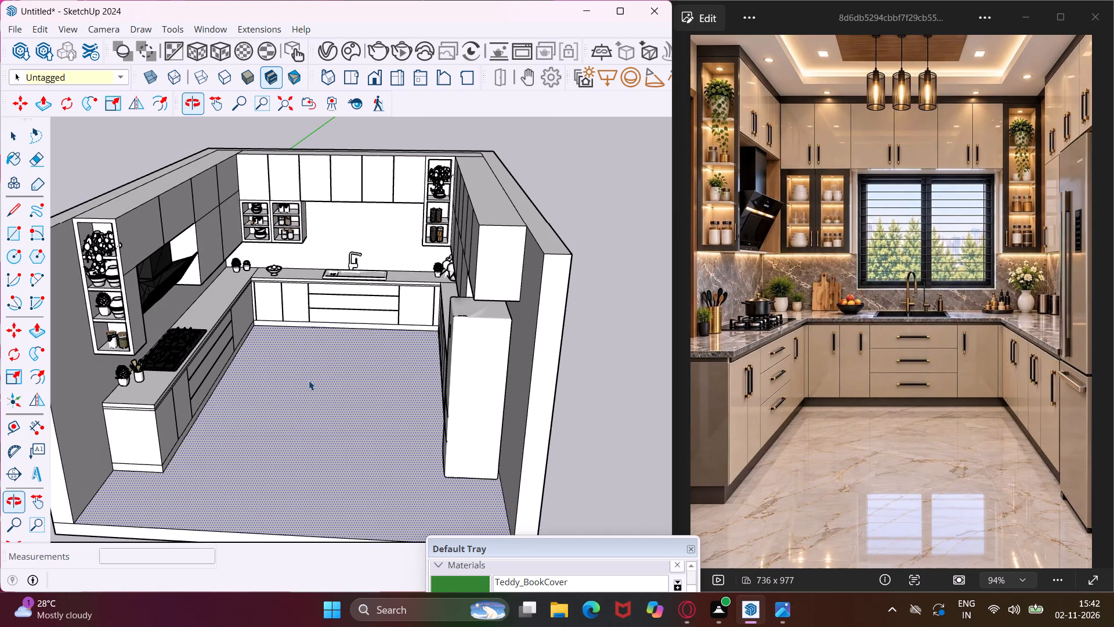
scroll(259, 368, "down", 3)
middle_click_drag(260, 369, 287, 366)
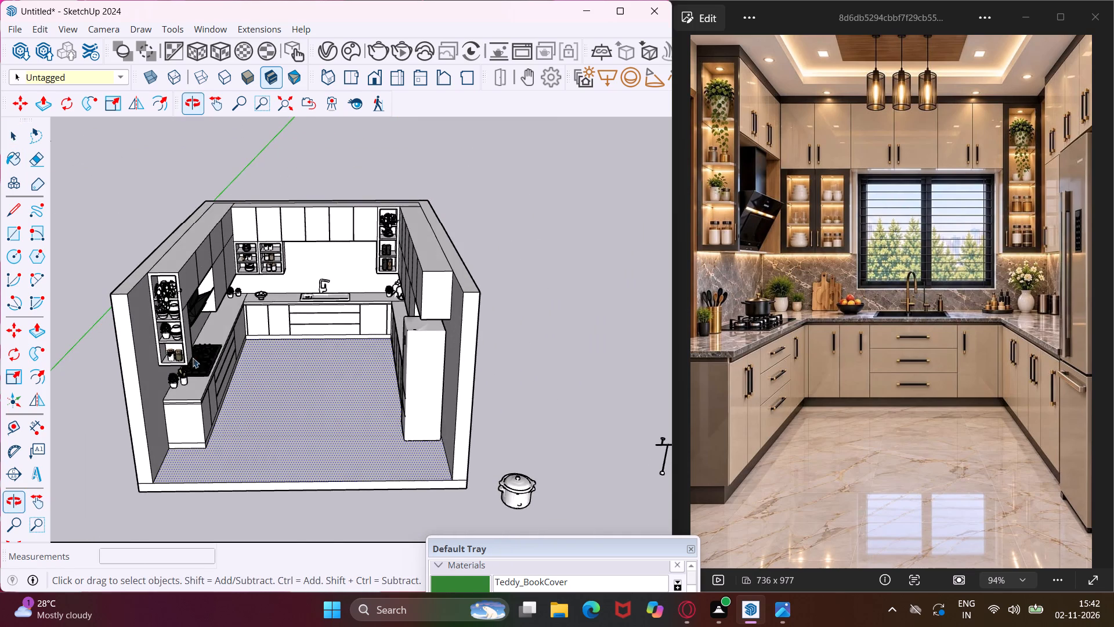
scroll(167, 356, "down", 4)
scroll(396, 449, "up", 3)
left_click(396, 449)
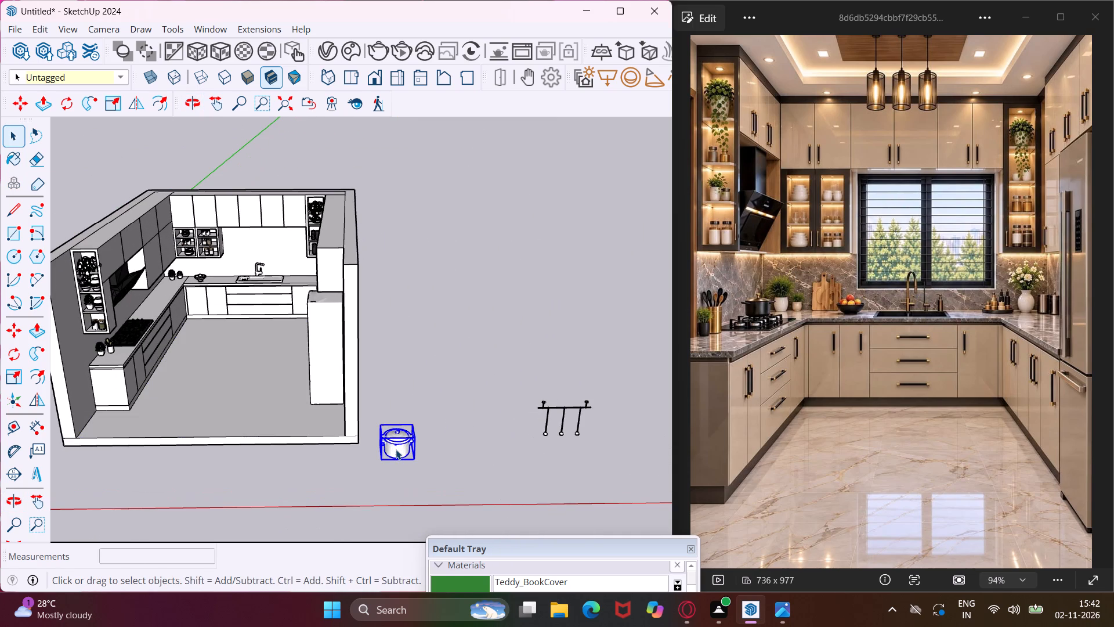
key("m")
scroll(413, 478, "up", 7)
left_click(418, 448)
scroll(344, 419, "down", 6)
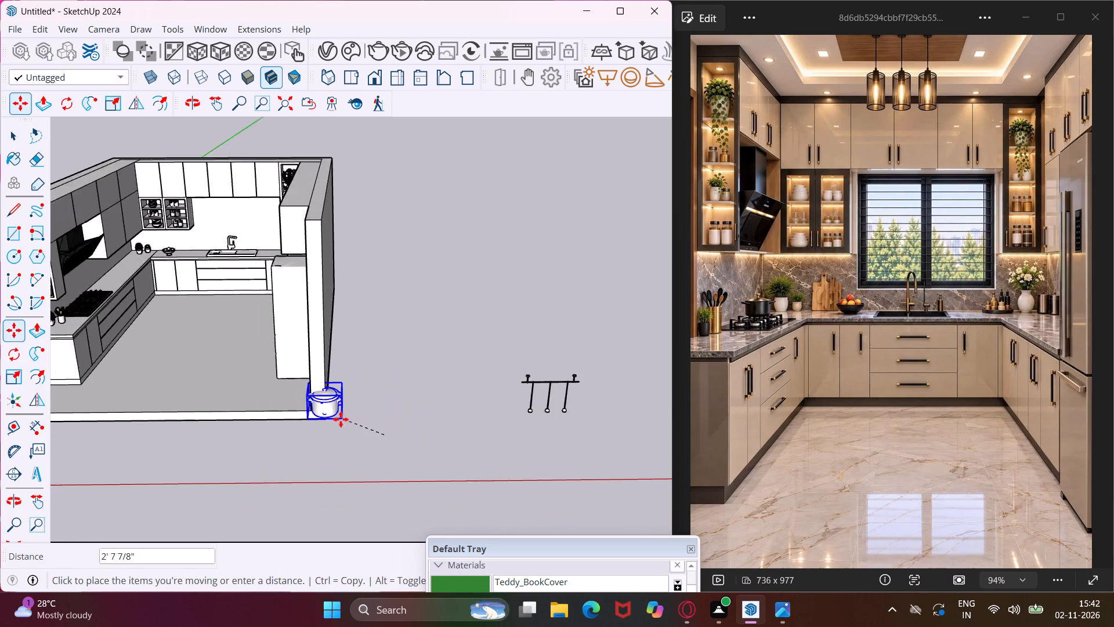
scroll(341, 419, "down", 4)
scroll(166, 323, "up", 9)
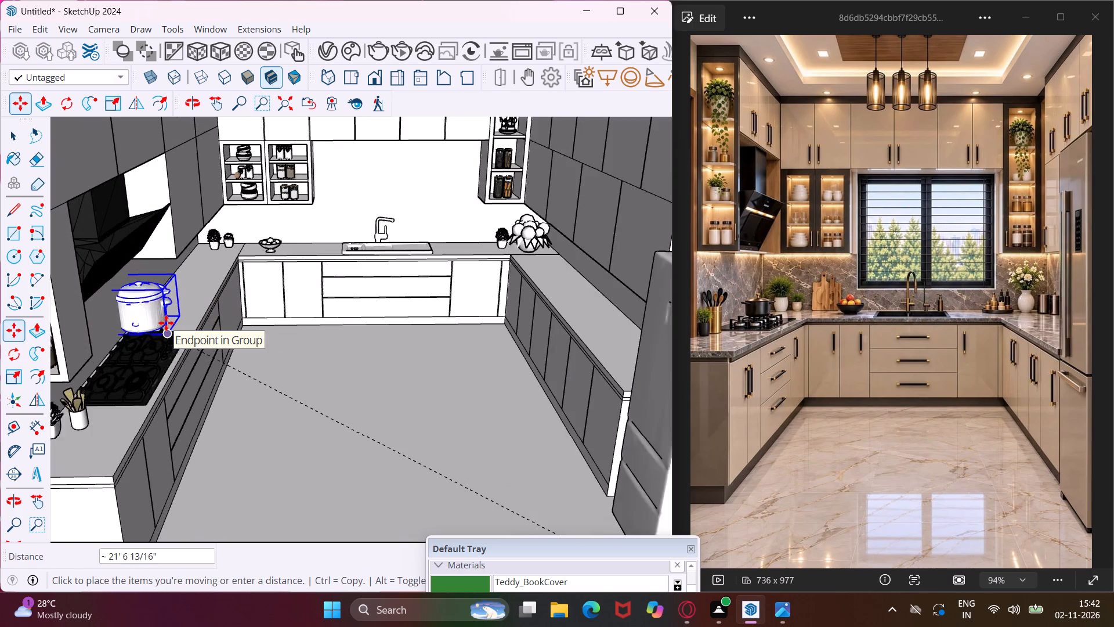
scroll(166, 323, "up", 7)
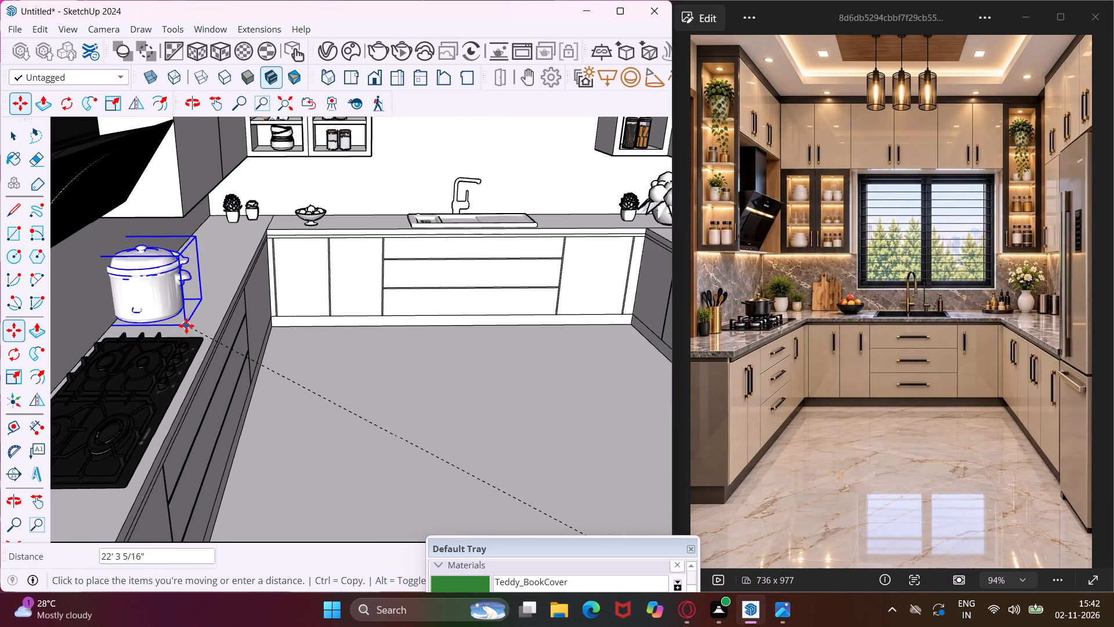
left_click(202, 334)
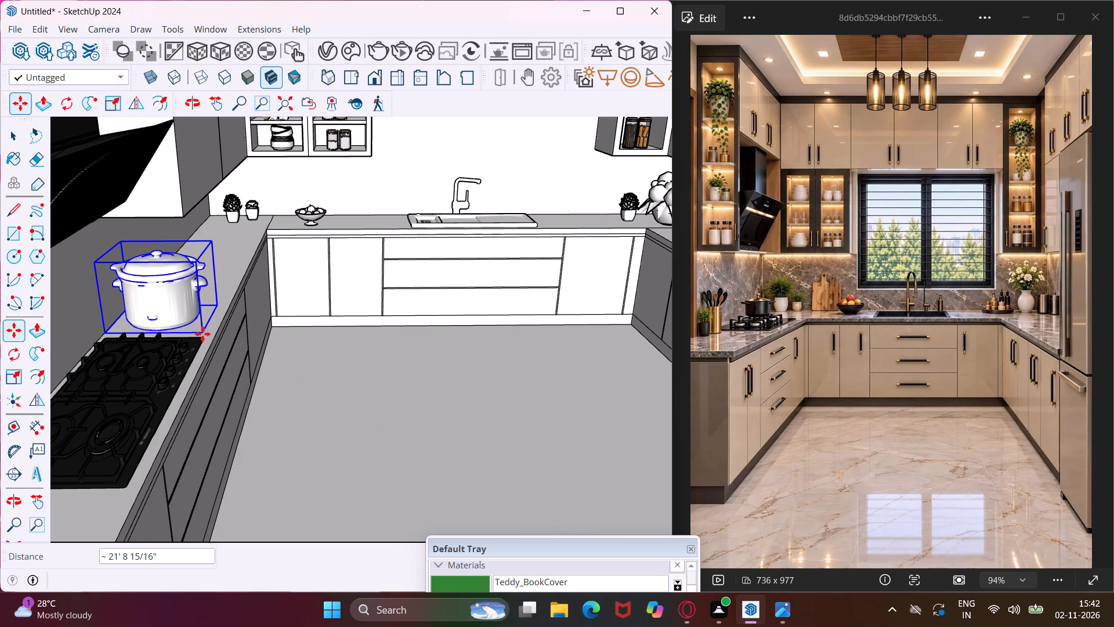
key("Escape")
Delete the leftover row of jars lying outside the room in front of the kitchen.
scroll(200, 380, "down", 6)
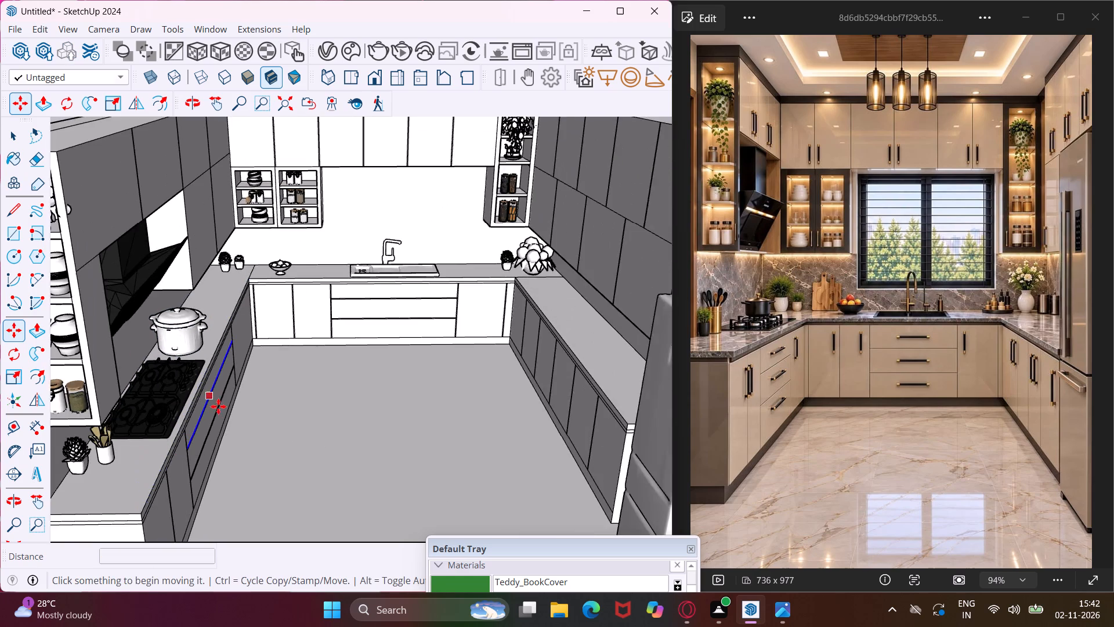
scroll(220, 402, "down", 10)
scroll(299, 402, "down", 7)
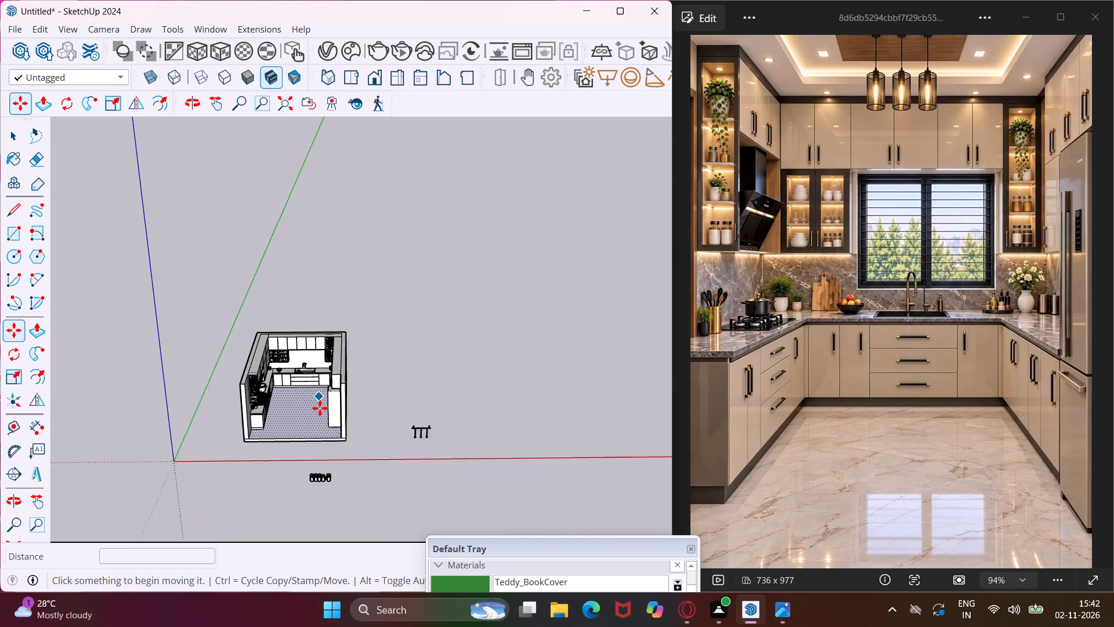
scroll(320, 408, "down", 2)
key("Escape")
key("space")
scroll(322, 474, "up", 14)
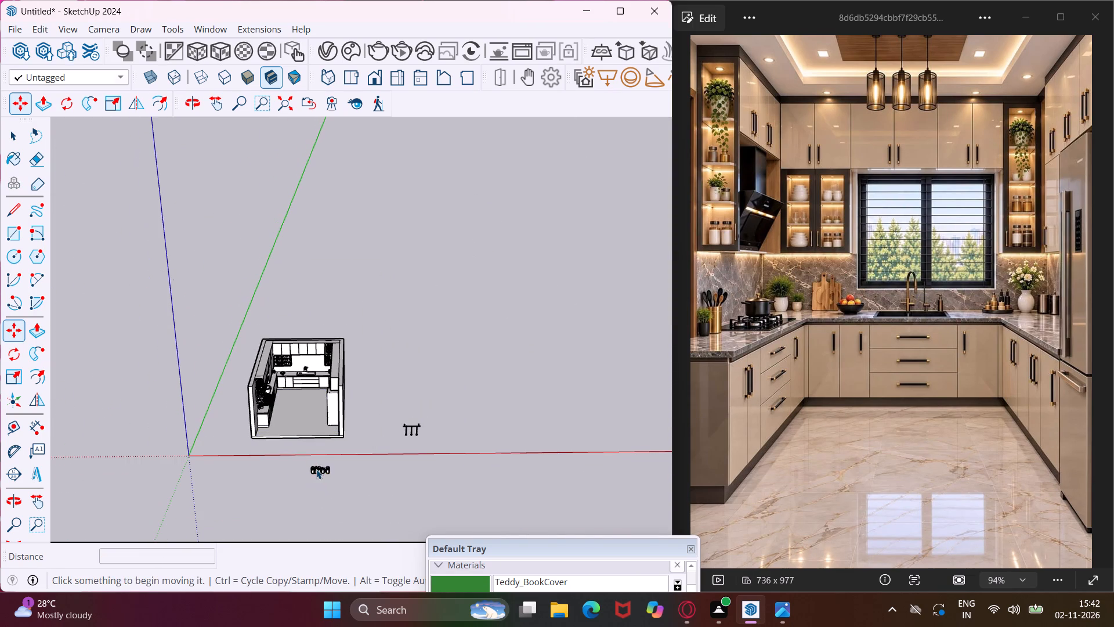
scroll(316, 469, "up", 11)
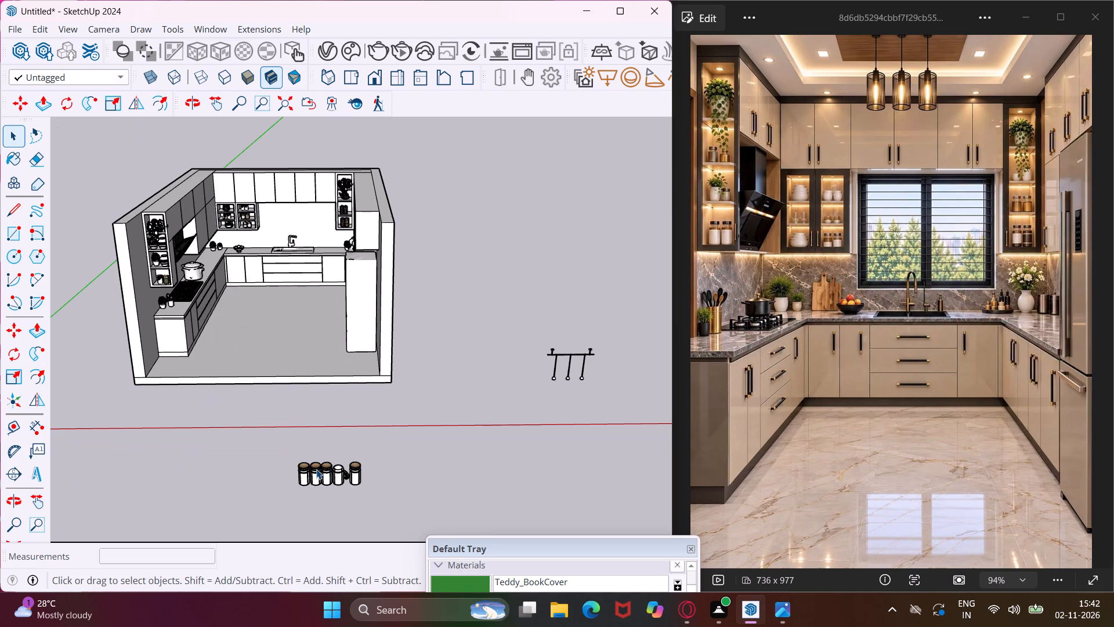
left_click(349, 474)
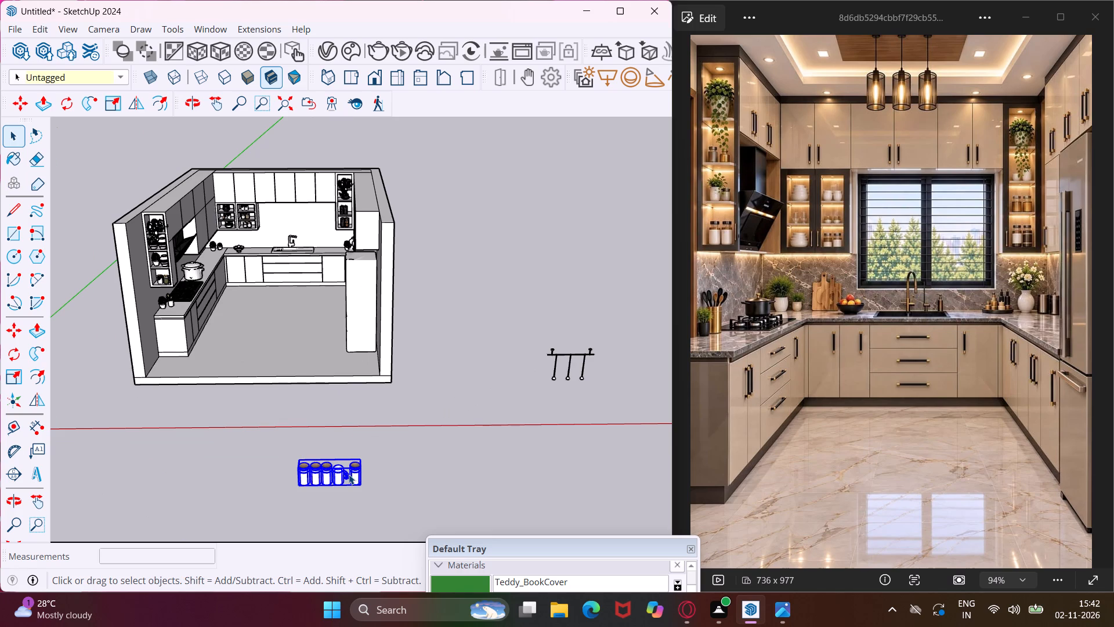
key("Delete")
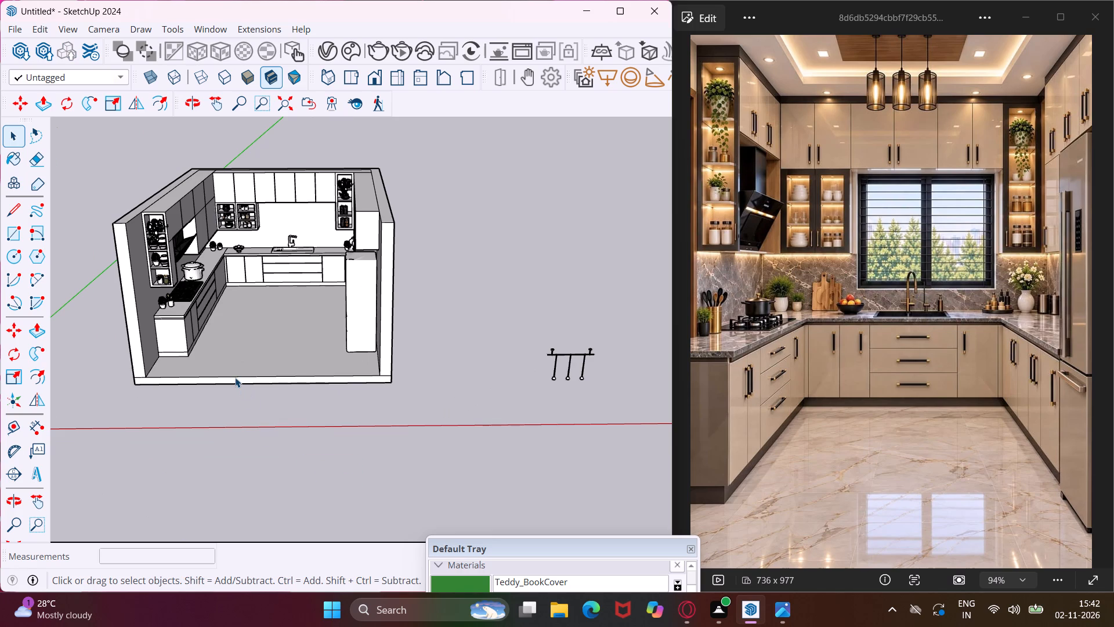
Push/Pull the front edge of the right countertop outward by 2" to overhang the base cabinets.
scroll(251, 271, "down", 4)
middle_click_drag(251, 271, 292, 292)
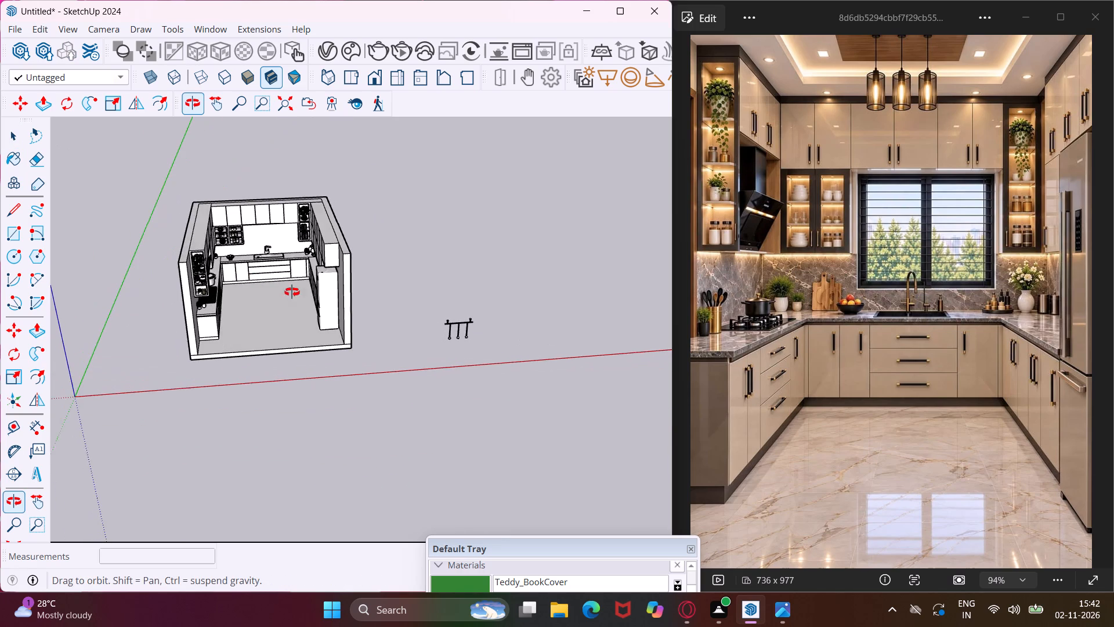
middle_click_drag(292, 292, 294, 292)
scroll(236, 244, "up", 10)
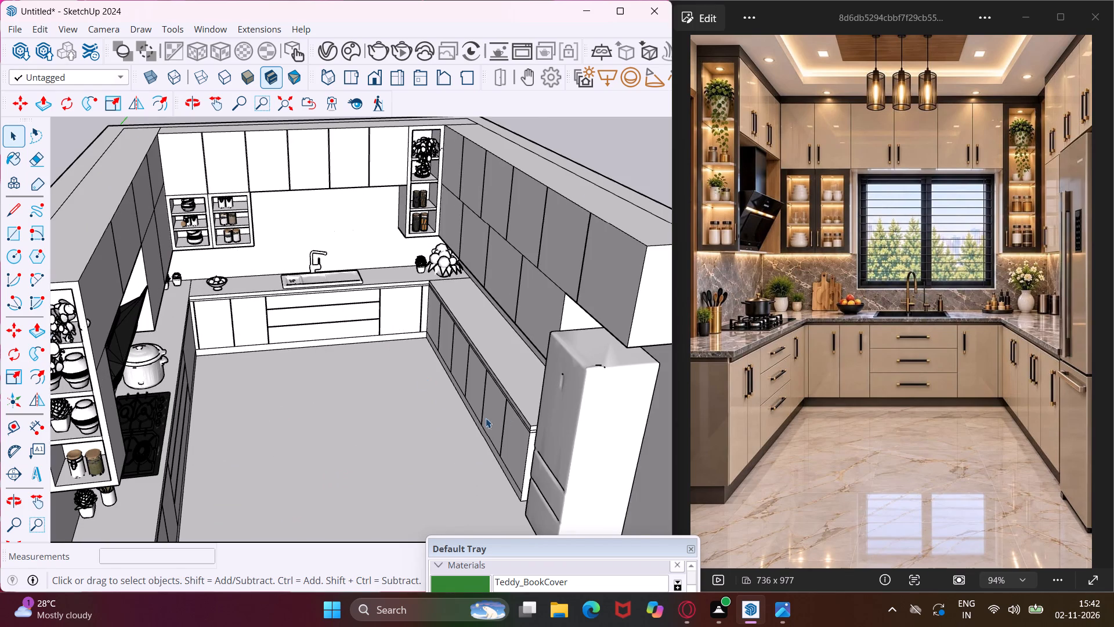
scroll(505, 415, "up", 4)
middle_click_drag(505, 415, 512, 340)
scroll(578, 326, "up", 4)
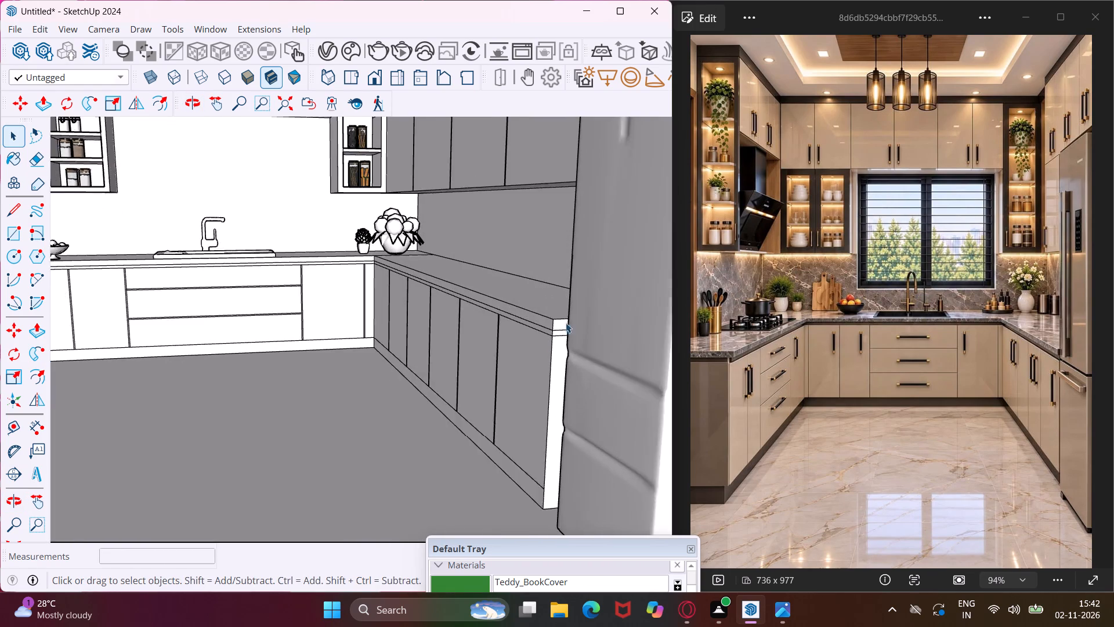
scroll(543, 323, "up", 7)
left_click(543, 323)
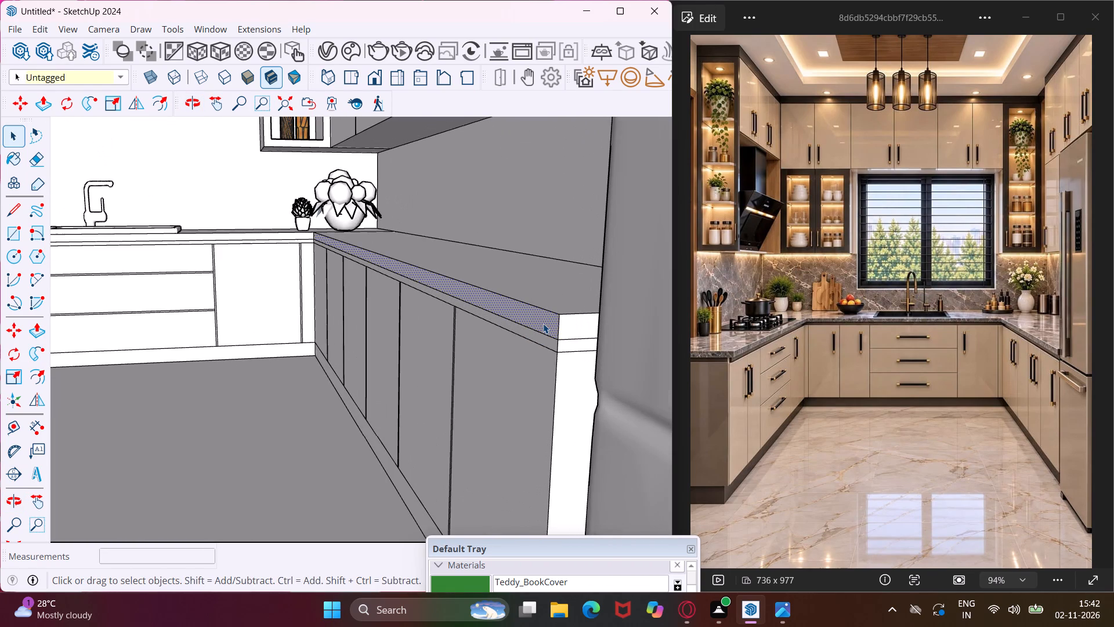
key("p")
left_click(543, 323)
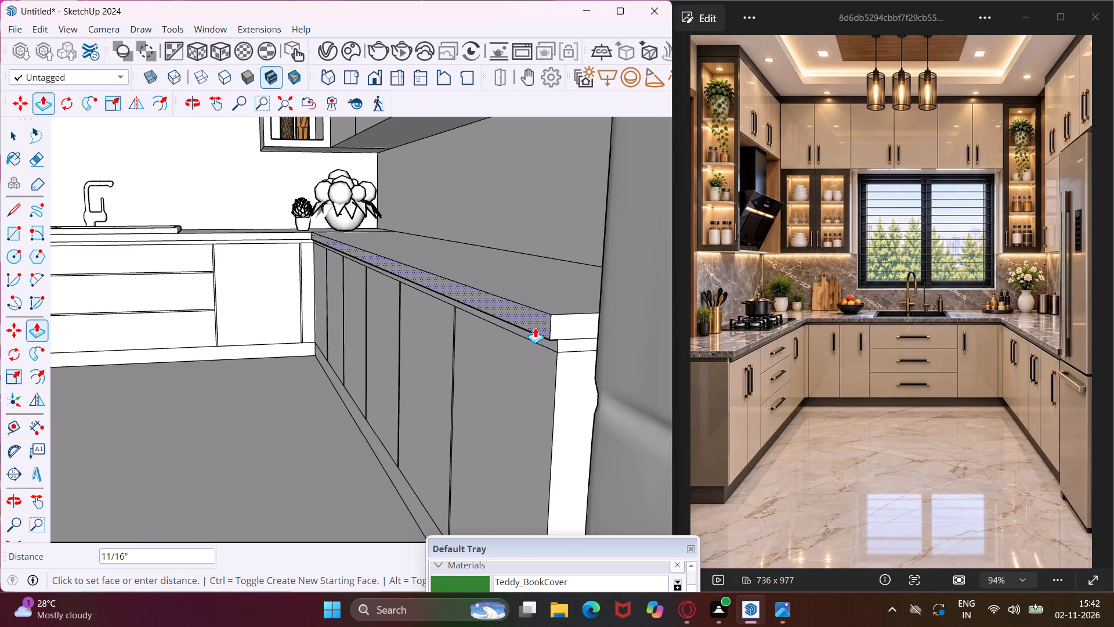
key("2")
key("shift+quotedbl")
key("Return")
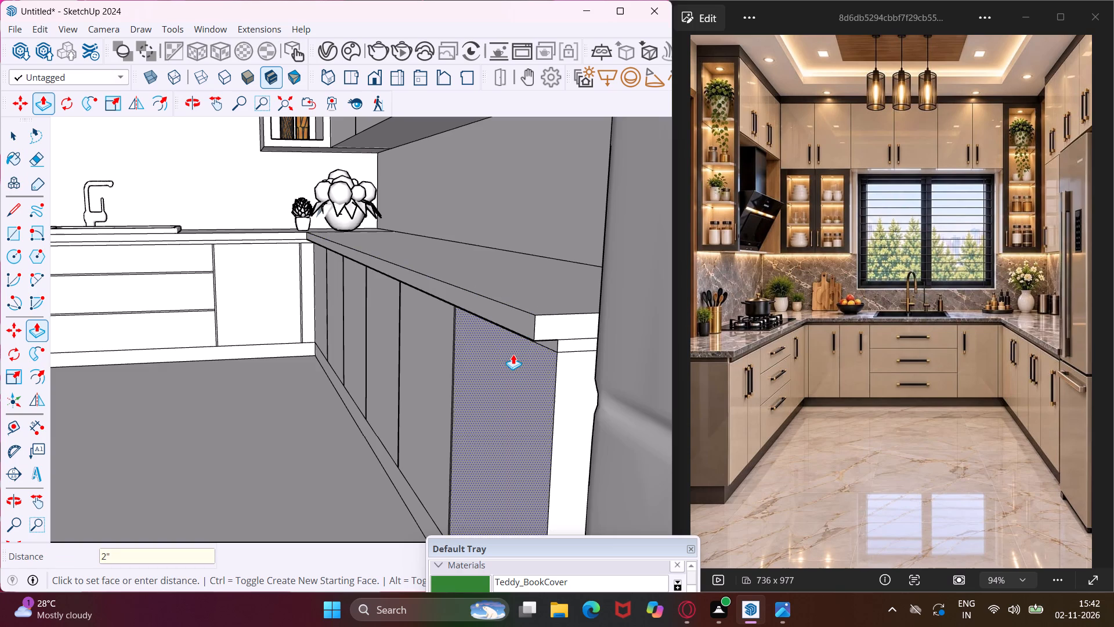
Extend the front edge of the sink countertop on the back wall by the same 2".
scroll(506, 349, "down", 6)
scroll(313, 261, "up", 8)
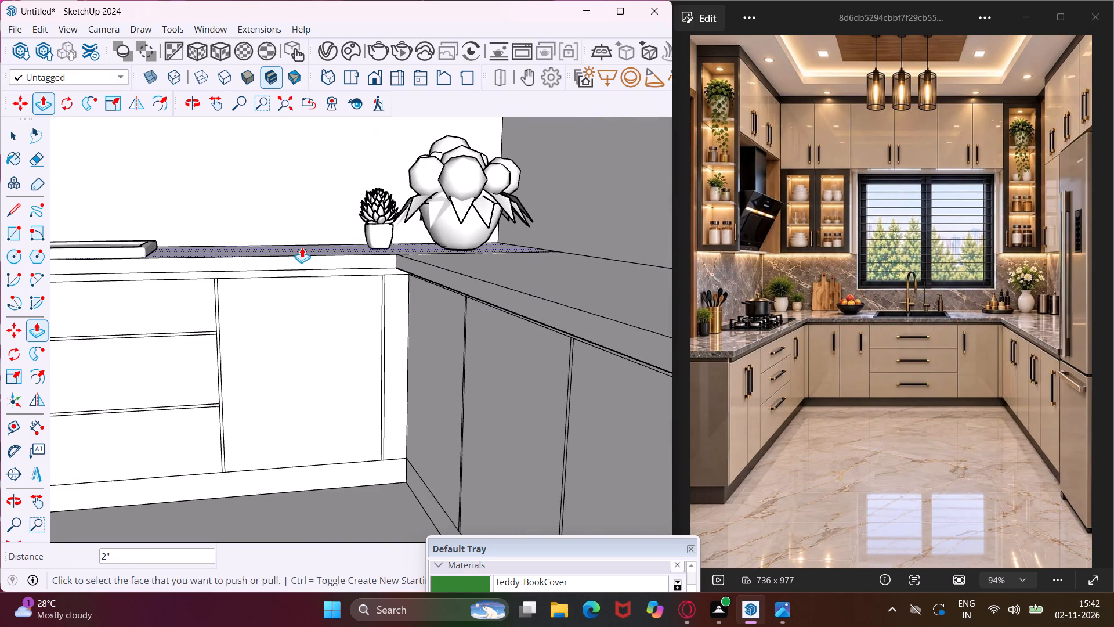
double_click(306, 258)
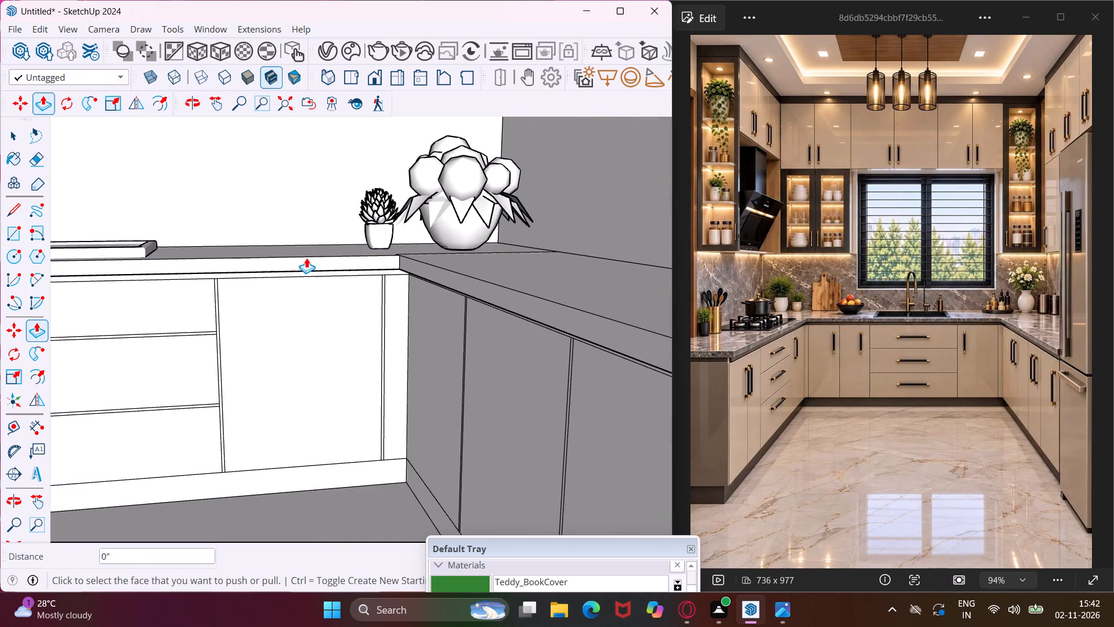
Extend the left countertop's end edge and front edge outward by the same 2".
scroll(372, 240, "down", 16)
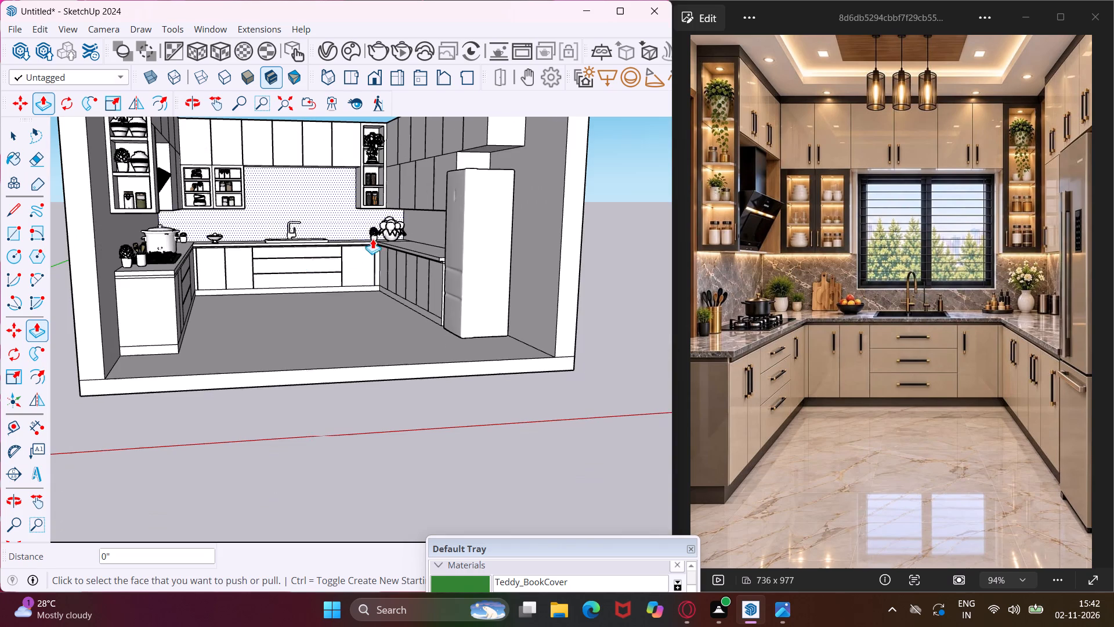
scroll(151, 277, "up", 2)
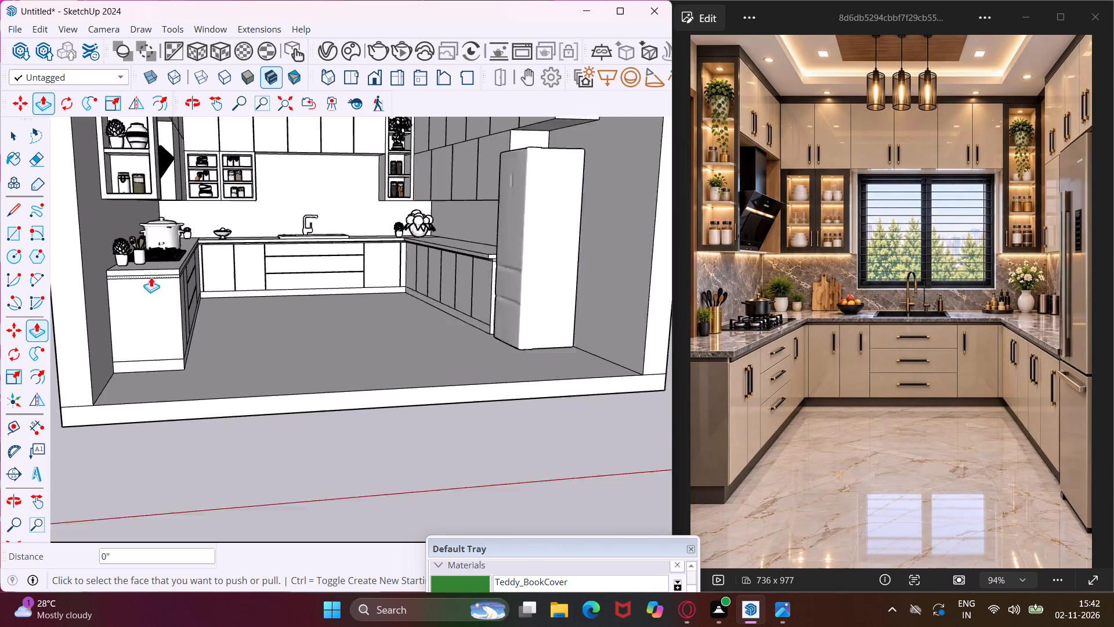
scroll(151, 277, "up", 12)
double_click(202, 262)
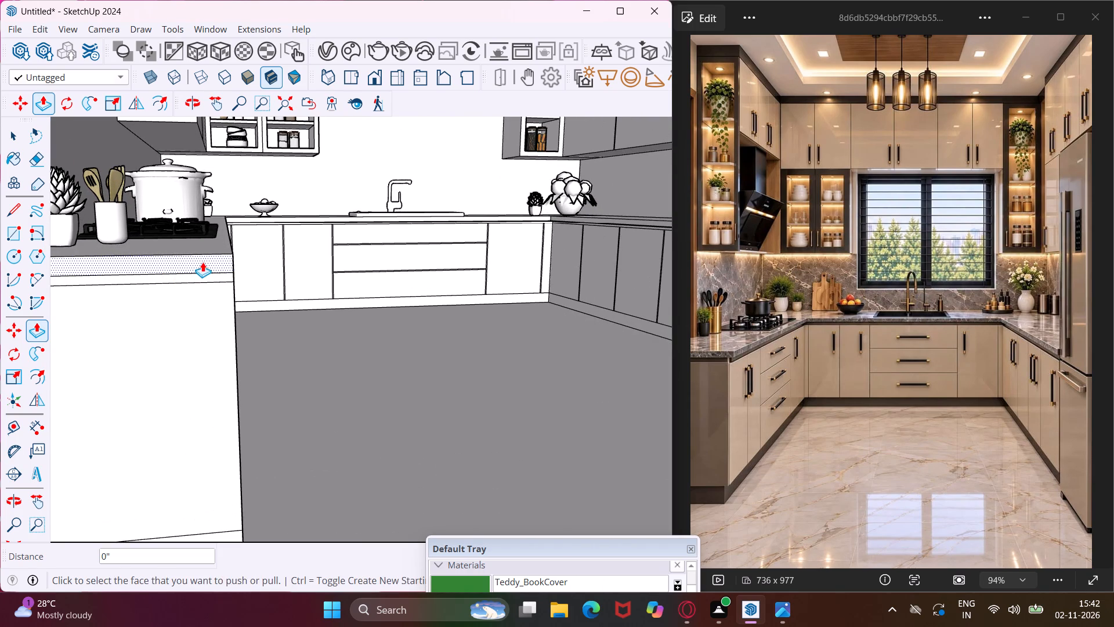
middle_click_drag(219, 255, 136, 255)
scroll(186, 251, "up", 3)
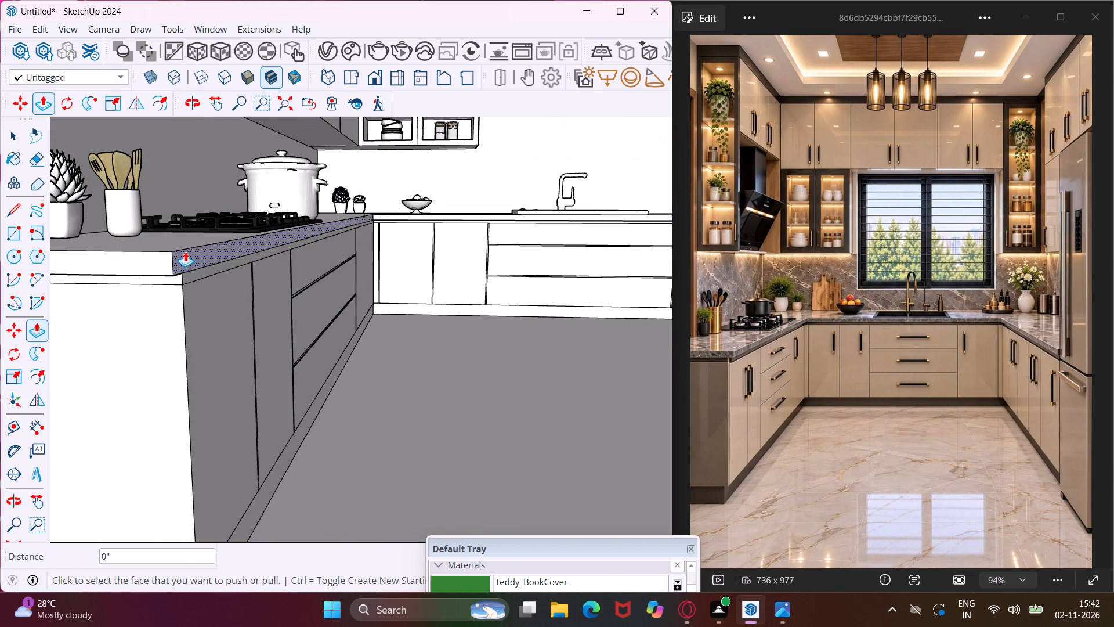
double_click(185, 251)
scroll(140, 240, "down", 6)
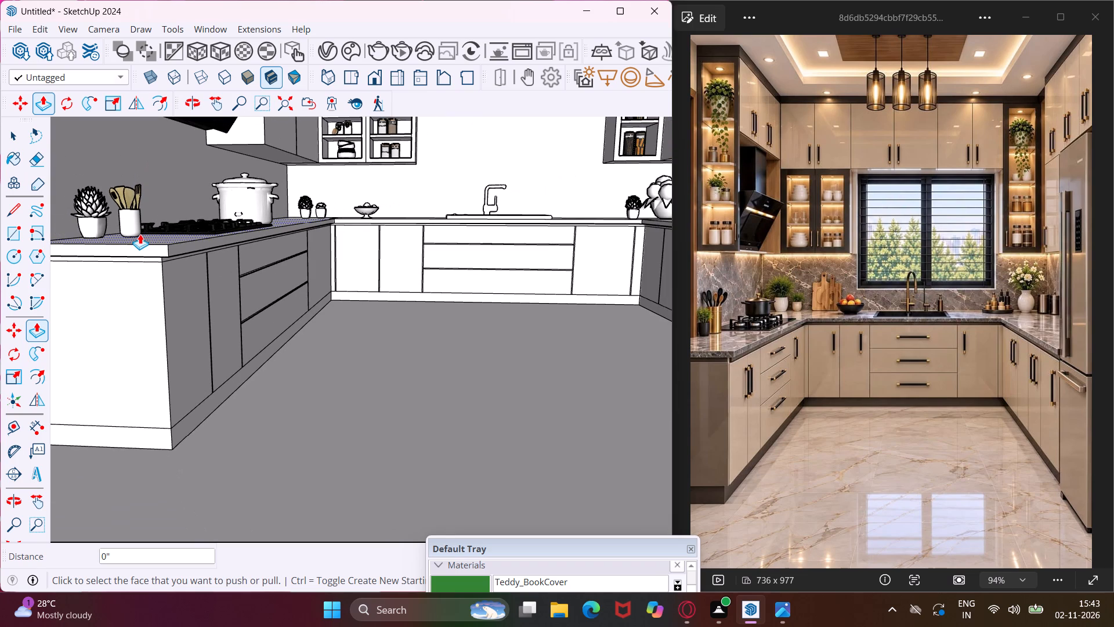
key("Escape")
key("space")
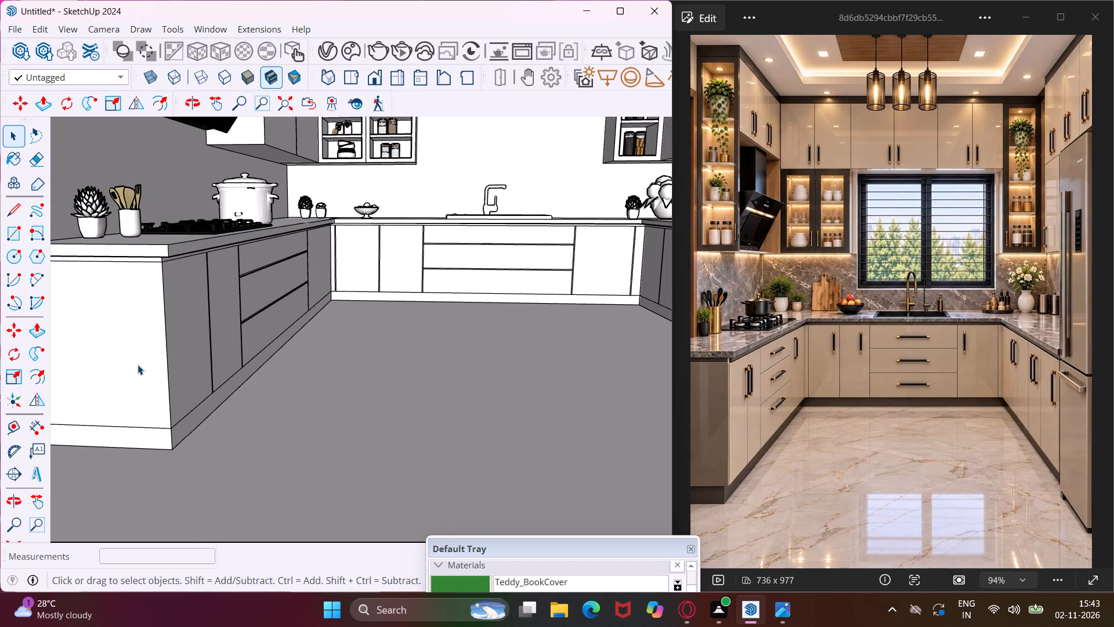
Recess the left base cabinets' toe kick by 4" along its front face and its end face.
scroll(176, 409, "up", 6)
left_click(180, 434)
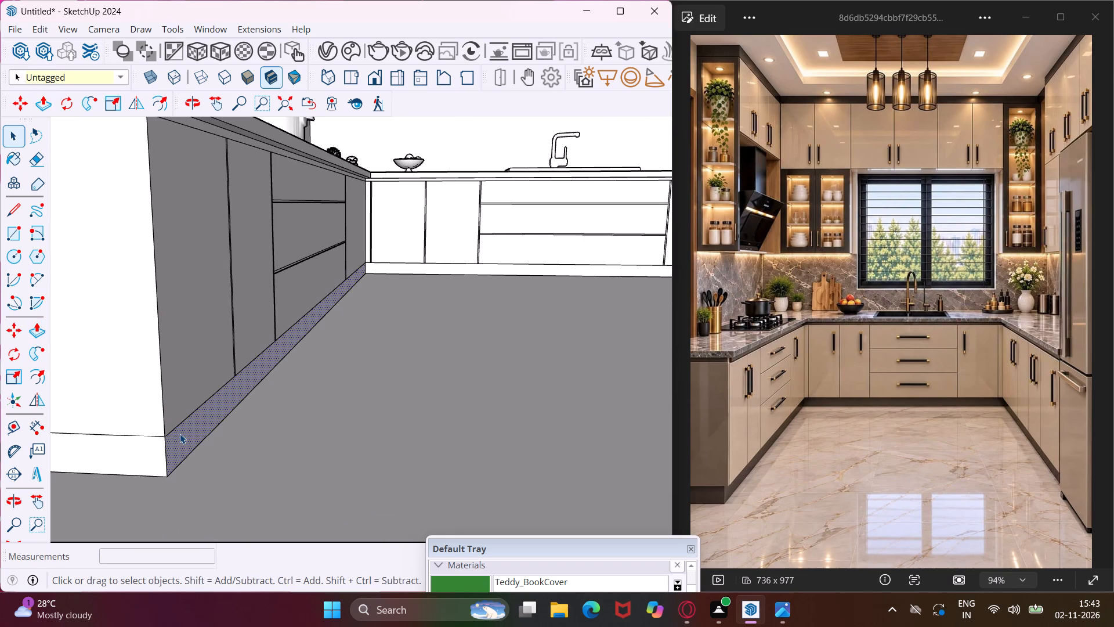
key("p")
left_click(180, 434)
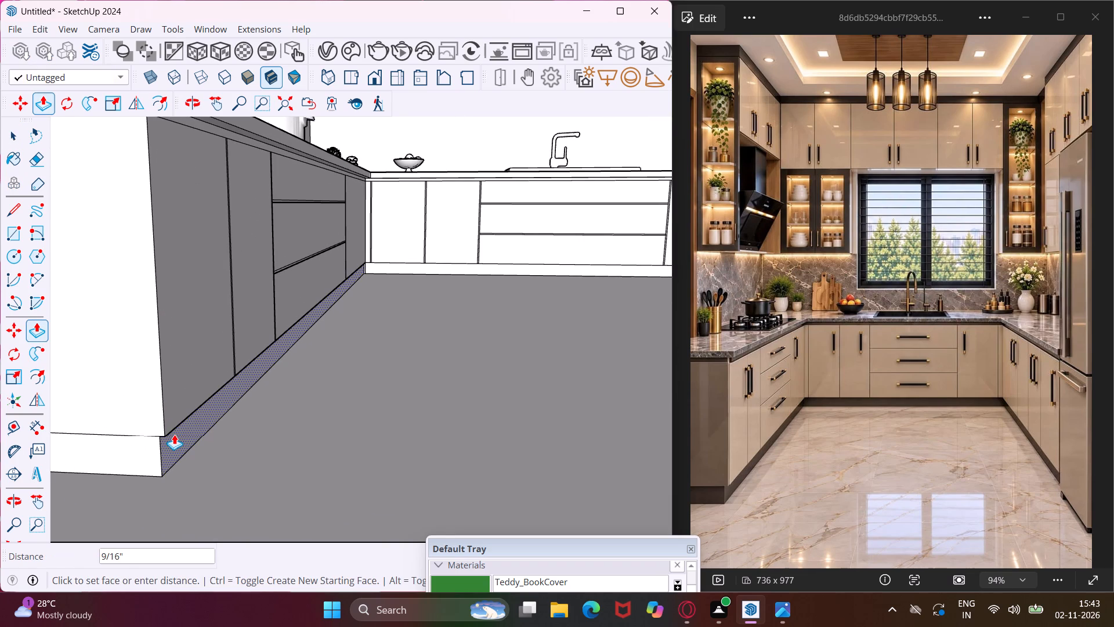
type("4\"")
key("Return")
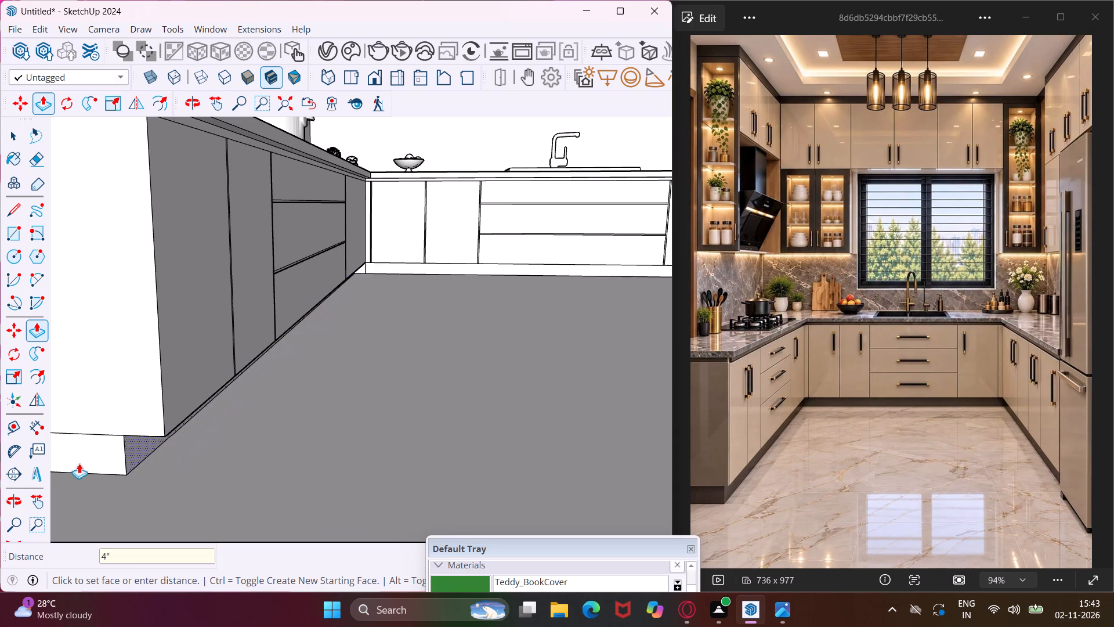
double_click(84, 453)
Recess the toe kick under the back wall's sink cabinets by the same 4".
scroll(84, 453, "down", 2)
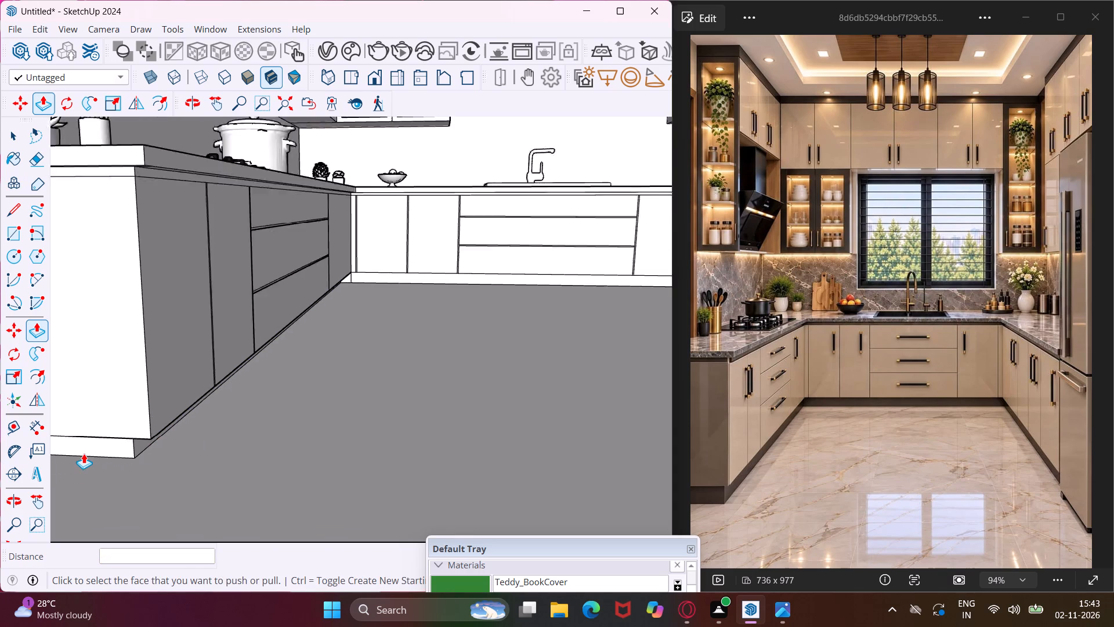
scroll(84, 453, "down", 10)
scroll(484, 436, "down", 1)
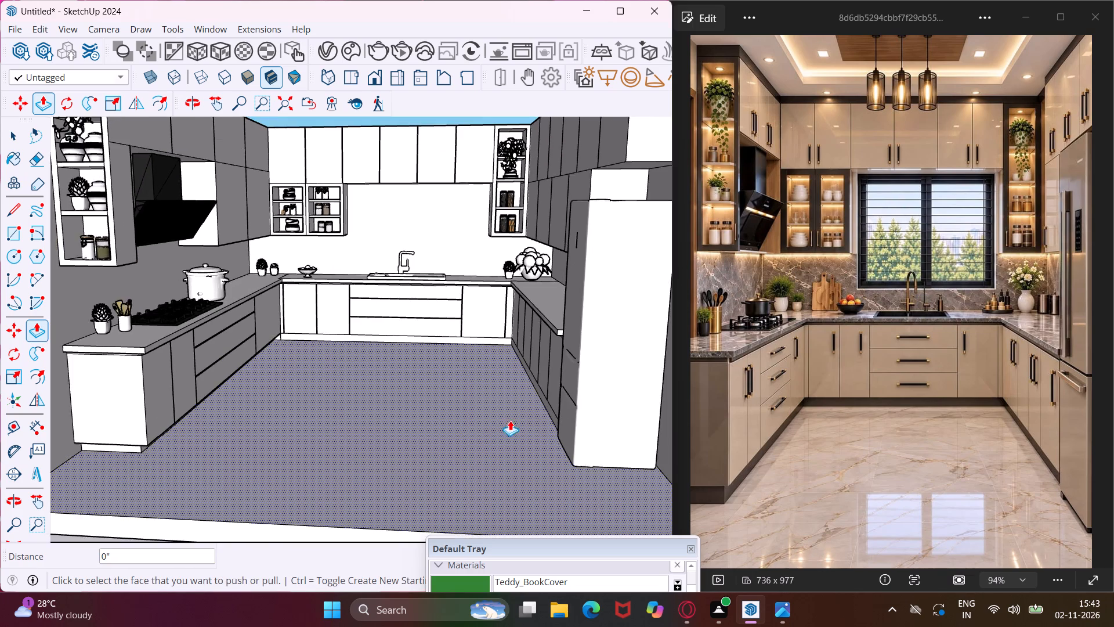
scroll(514, 410, "up", 5)
scroll(482, 310, "up", 14)
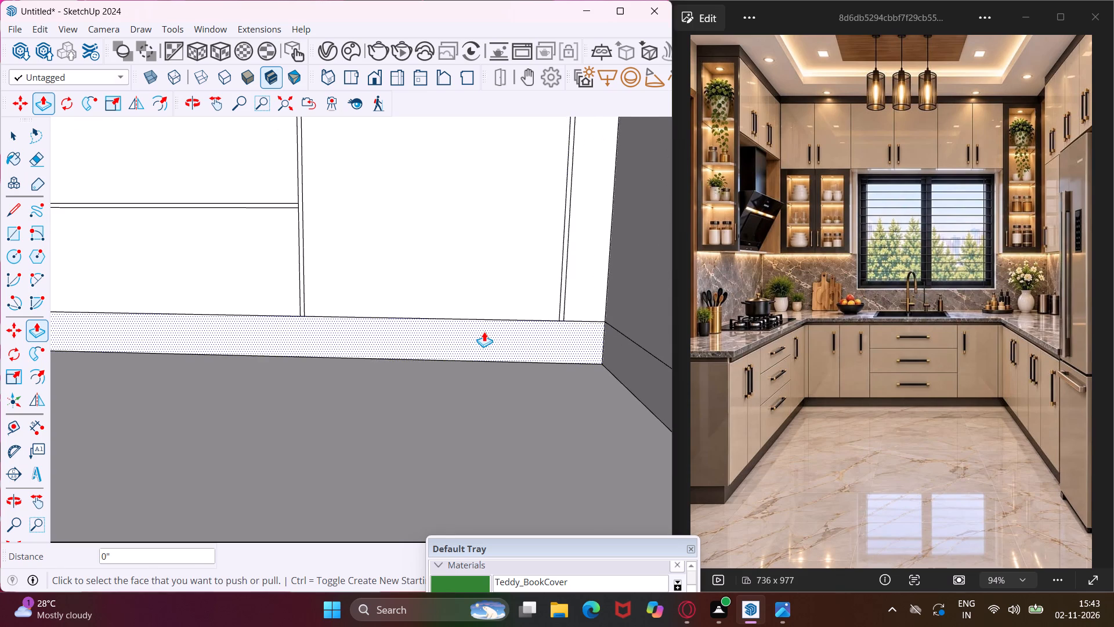
double_click(484, 331)
Recess the toe kick under the right base cabinets by the same 4".
left_click(615, 362)
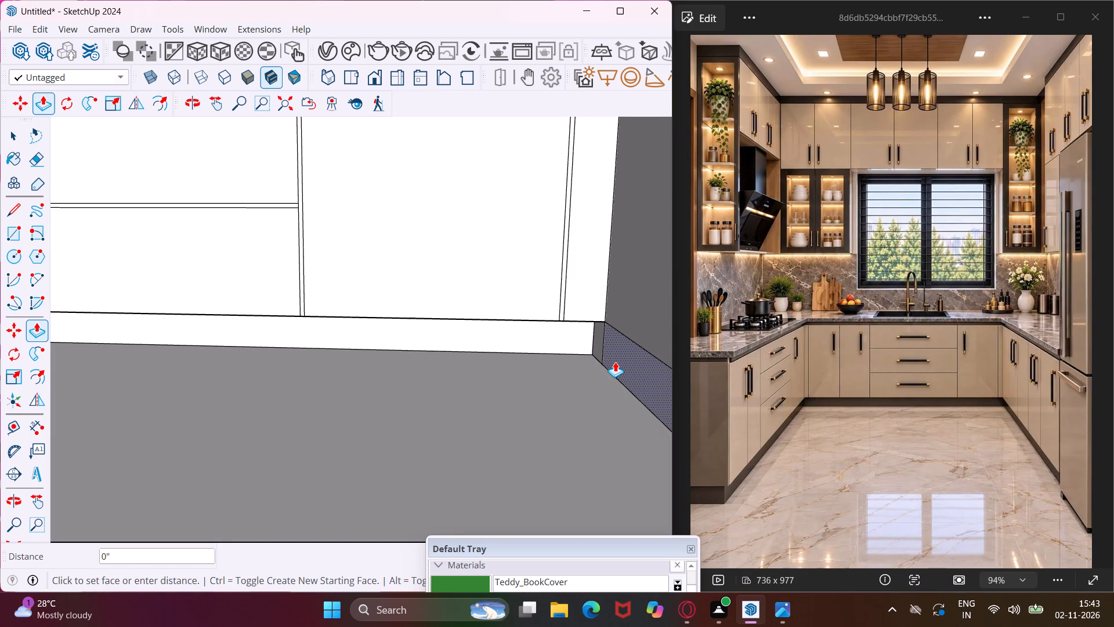
left_click(615, 362)
double_click(615, 362)
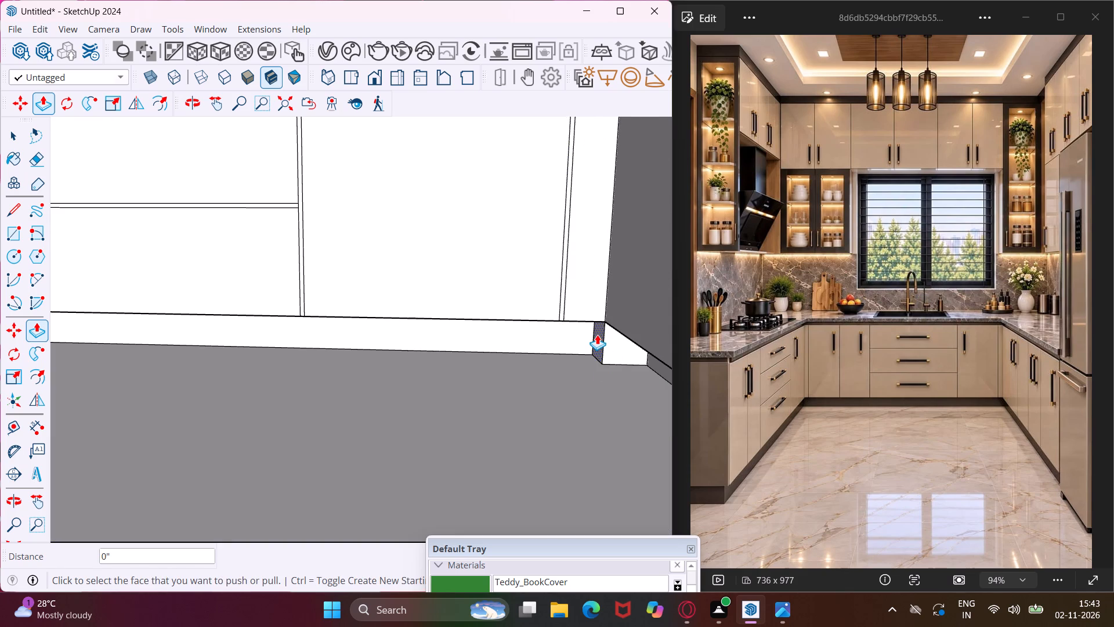
Push in the leftover end faces at both corners of the back wall's toe kick by the same 4".
double_click(597, 334)
scroll(597, 334, "down", 6)
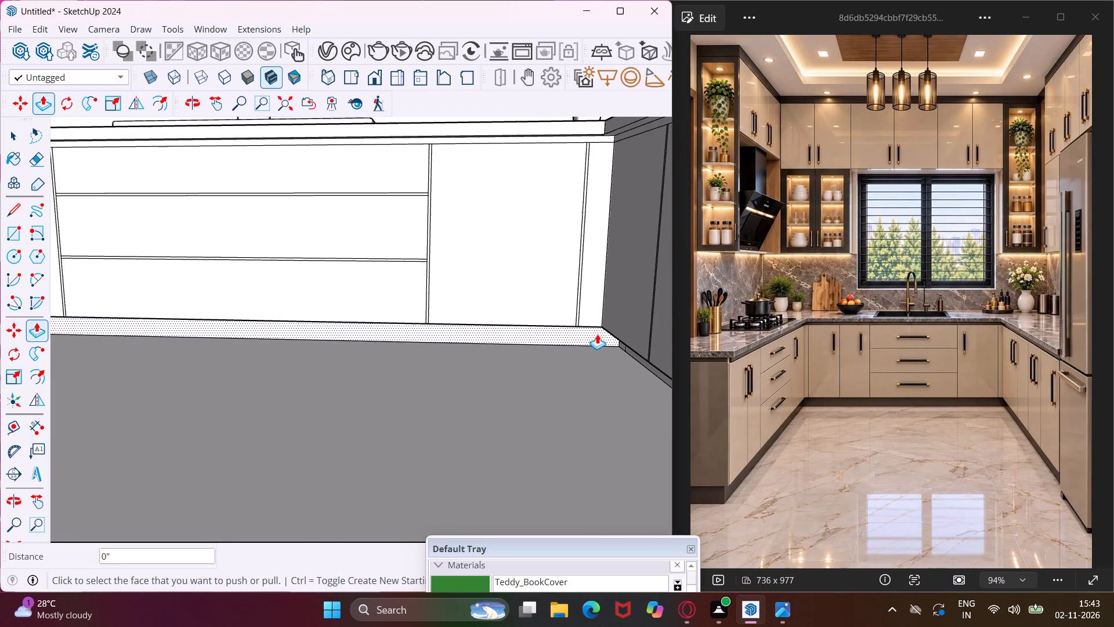
scroll(597, 334, "down", 10)
scroll(283, 320, "up", 6)
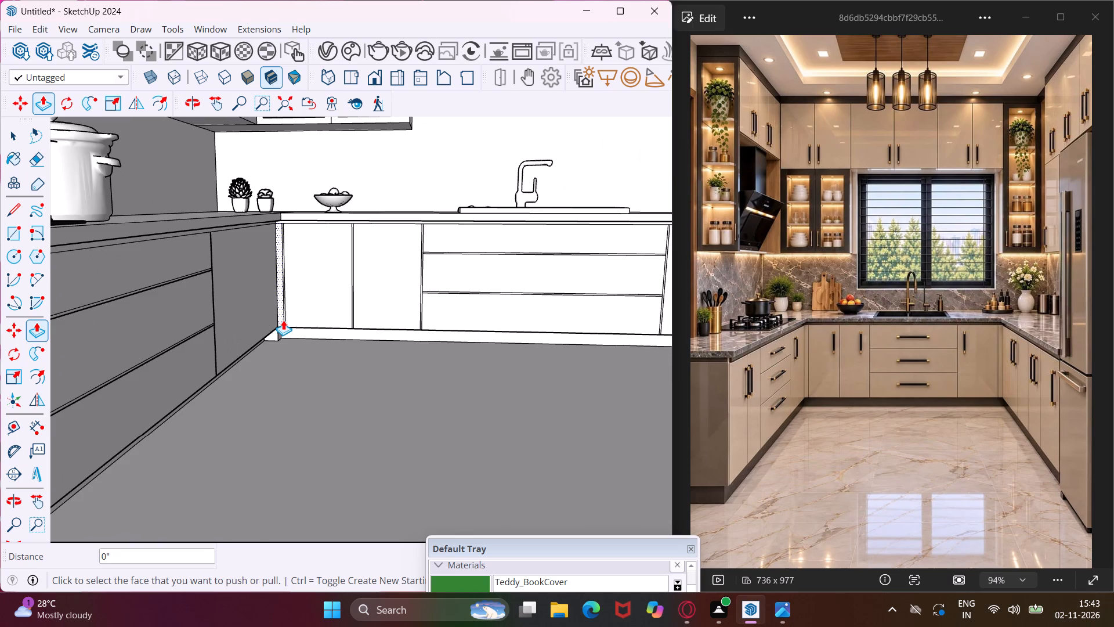
scroll(283, 320, "up", 17)
double_click(259, 397)
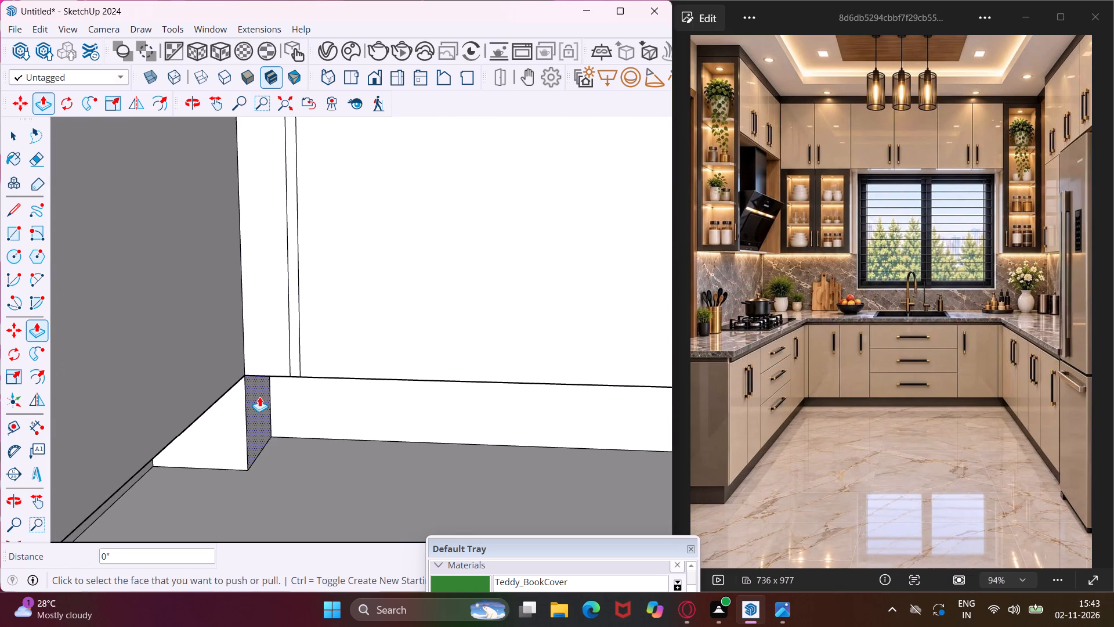
Recess the narrow vertical gap beside the leftmost door of the back wall's base cabinets by 0.75".
scroll(287, 359, "up", 8)
left_click(303, 356)
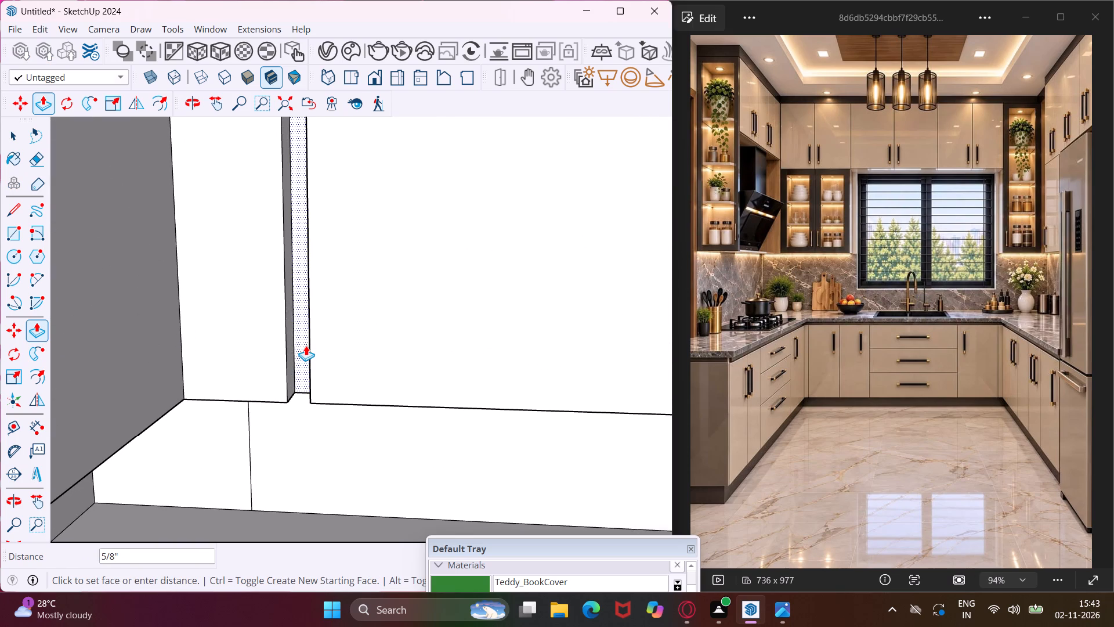
type(".75")
key("shift+quotedbl")
key("Return")
Recess the vertical gap between the back wall's two left doors and the gap beside the drawers by the same 0.75".
scroll(306, 345, "down", 5)
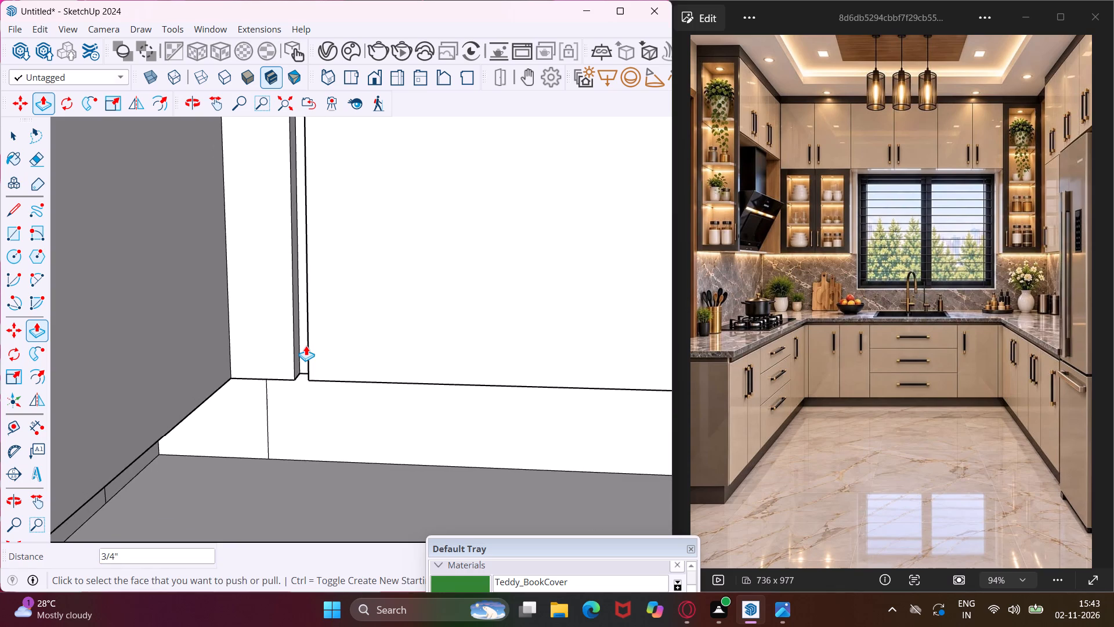
scroll(306, 345, "down", 16)
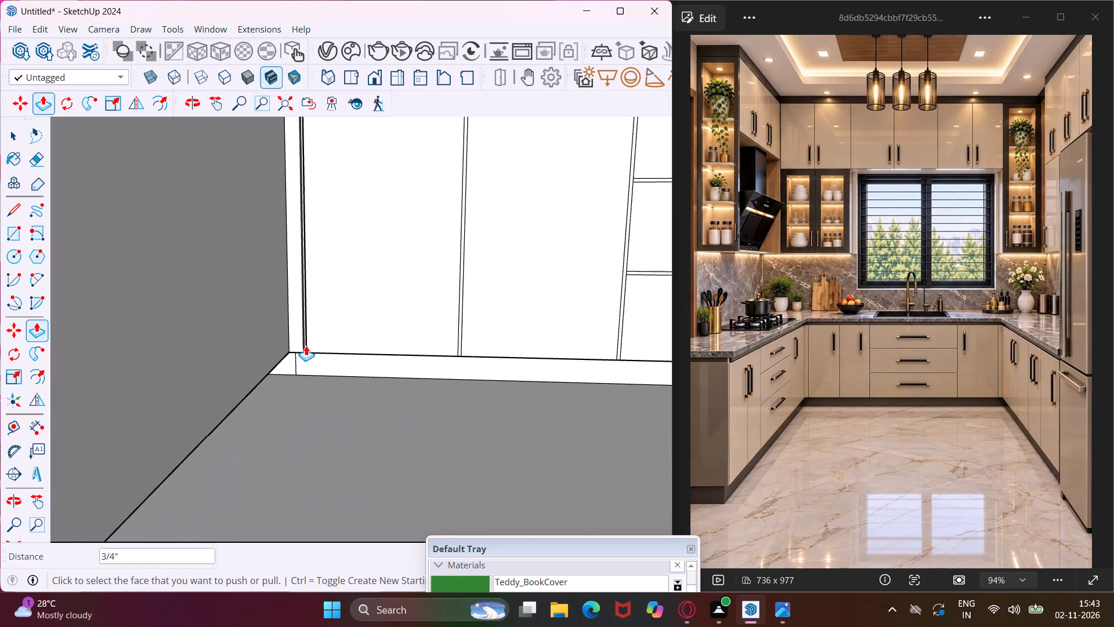
scroll(306, 345, "down", 1)
scroll(453, 225, "up", 6)
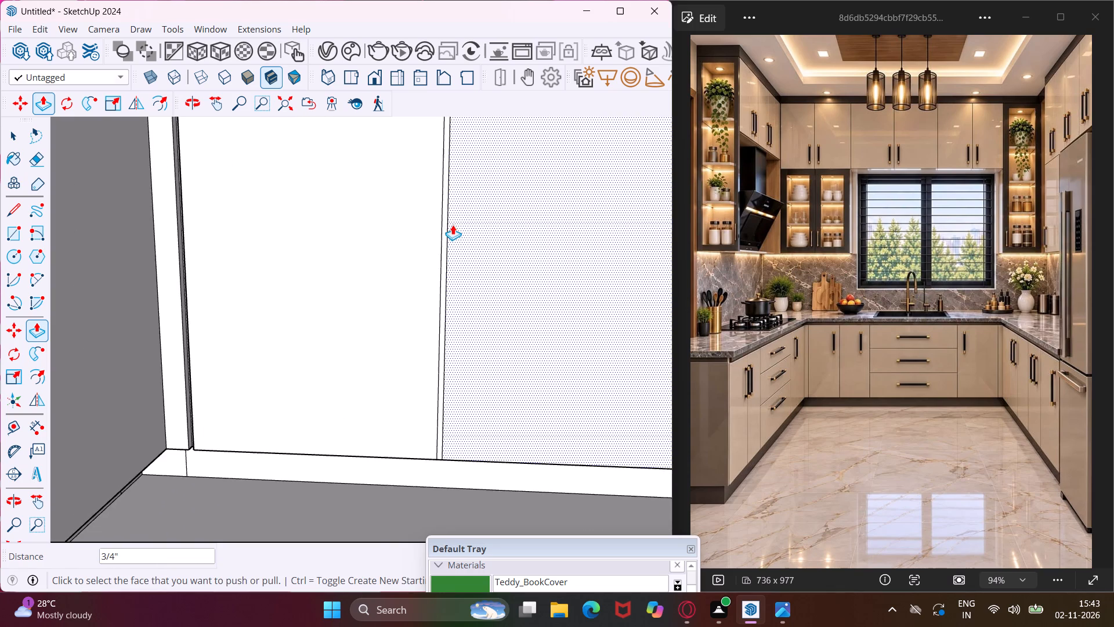
scroll(453, 225, "up", 9)
double_click(432, 253)
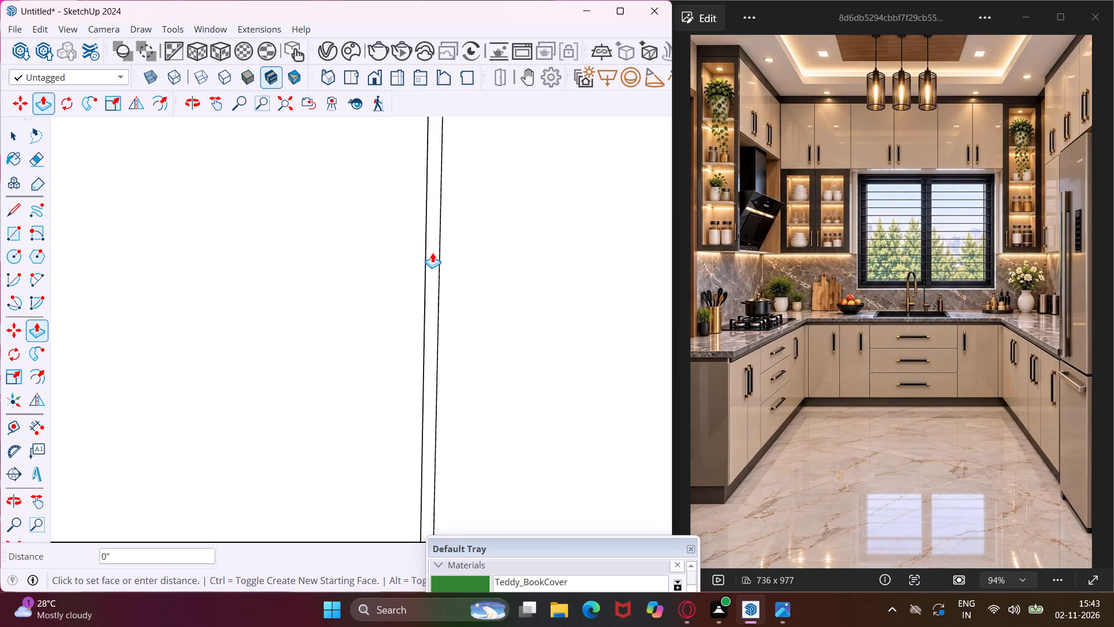
scroll(396, 328, "down", 4)
middle_click_drag(423, 354, 404, 360)
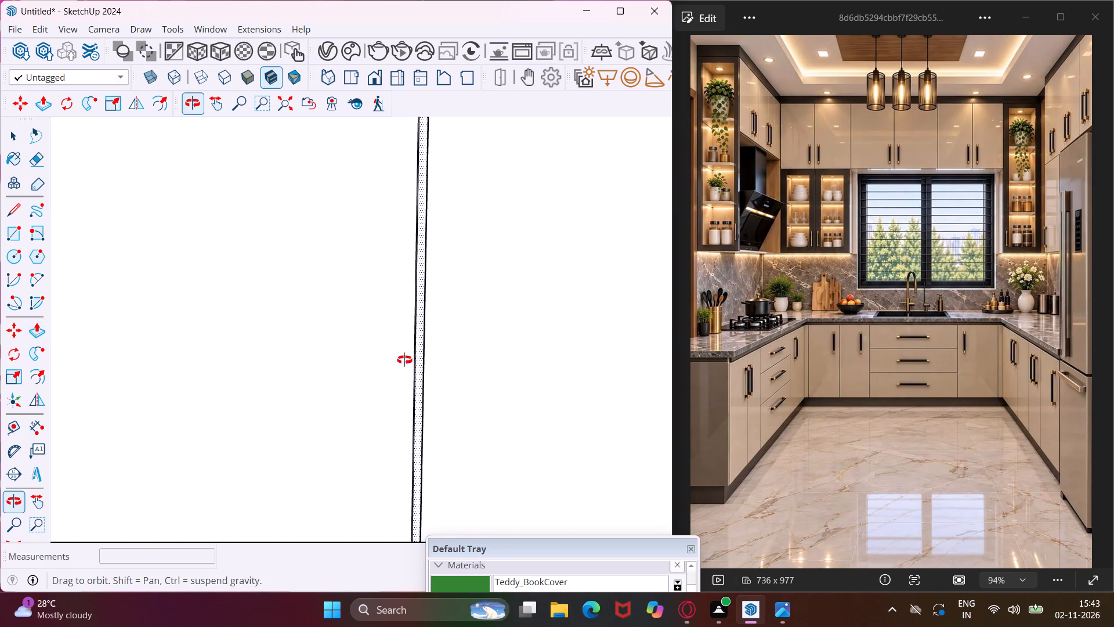
middle_click_drag(404, 360, 463, 395)
scroll(271, 381, "down", 9)
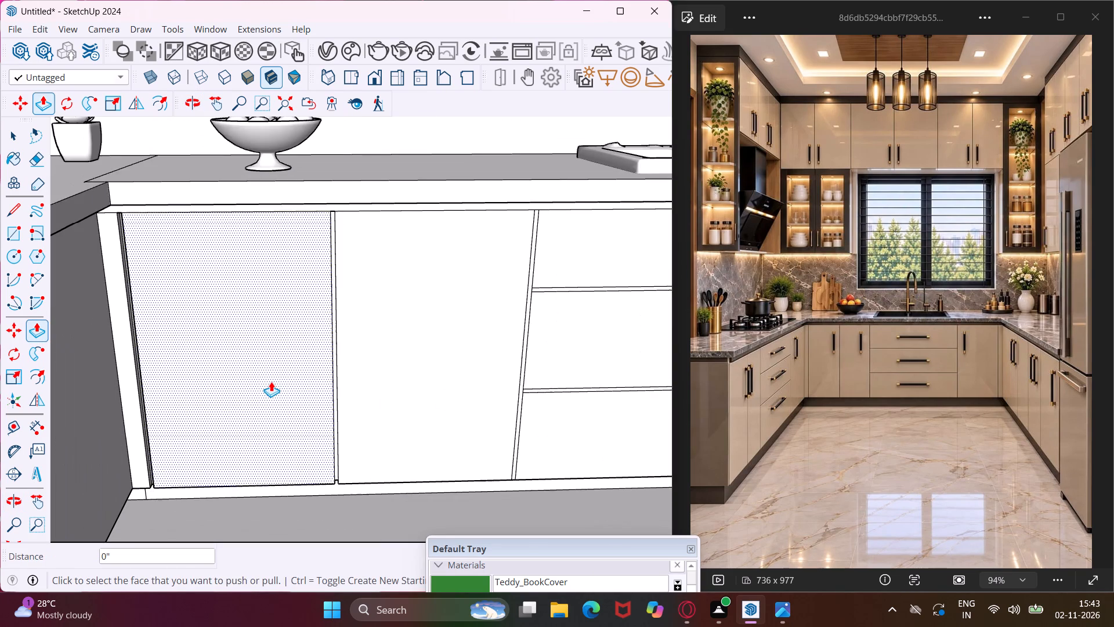
scroll(525, 338, "up", 9)
double_click(526, 321)
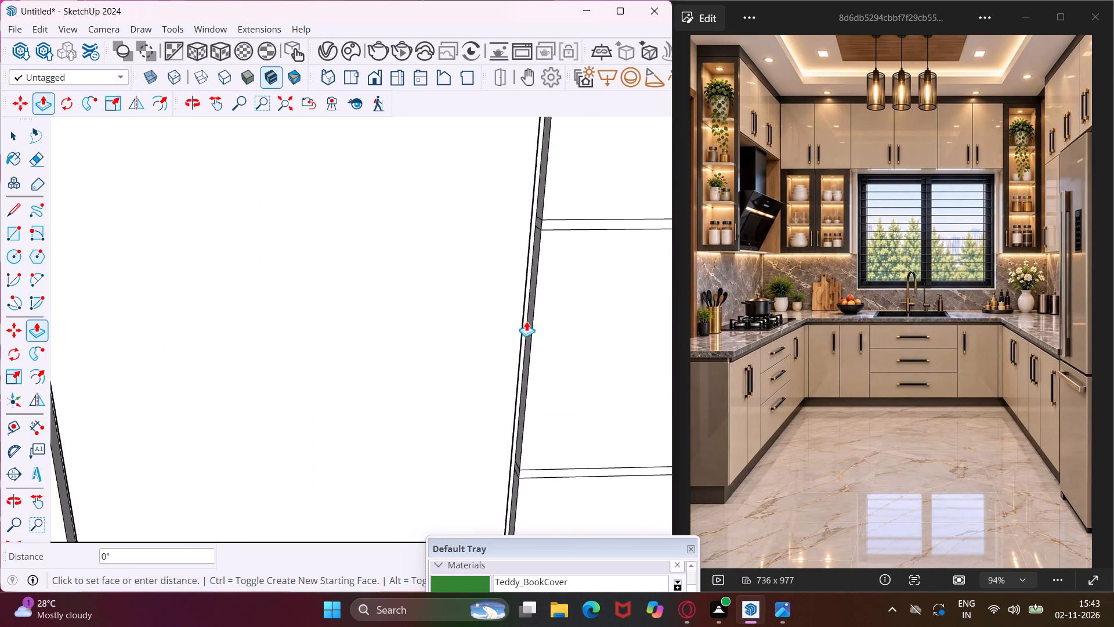
Recess the two horizontal gaps between the drawers under the sink by the same 0.75".
scroll(301, 329, "down", 8)
scroll(467, 405, "up", 2)
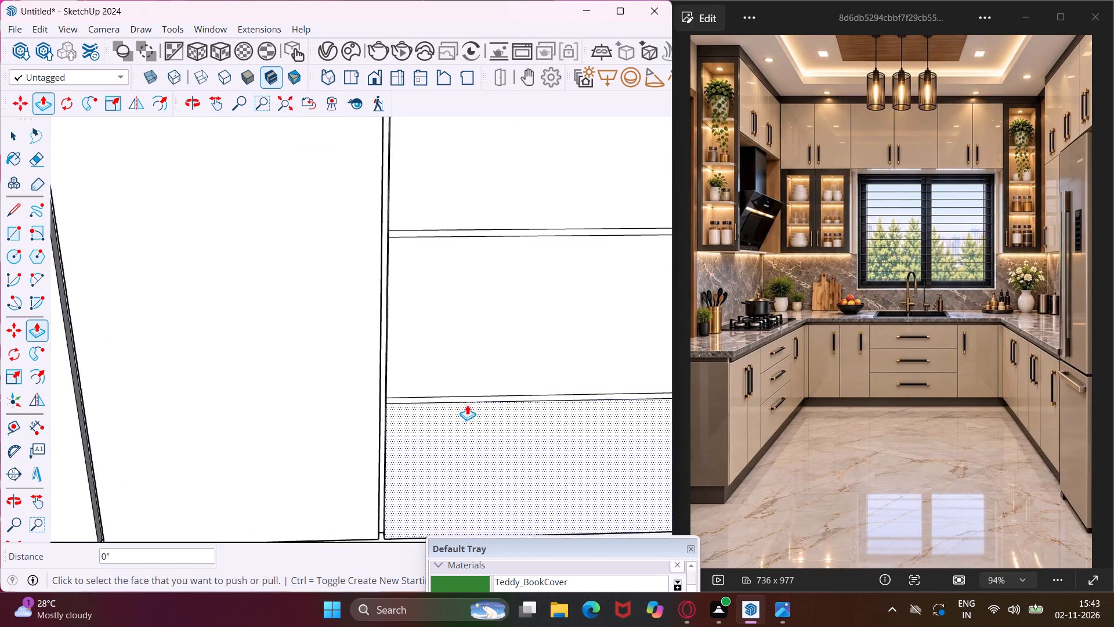
scroll(467, 405, "up", 9)
double_click(466, 396)
scroll(261, 395, "down", 8)
scroll(365, 209, "up", 8)
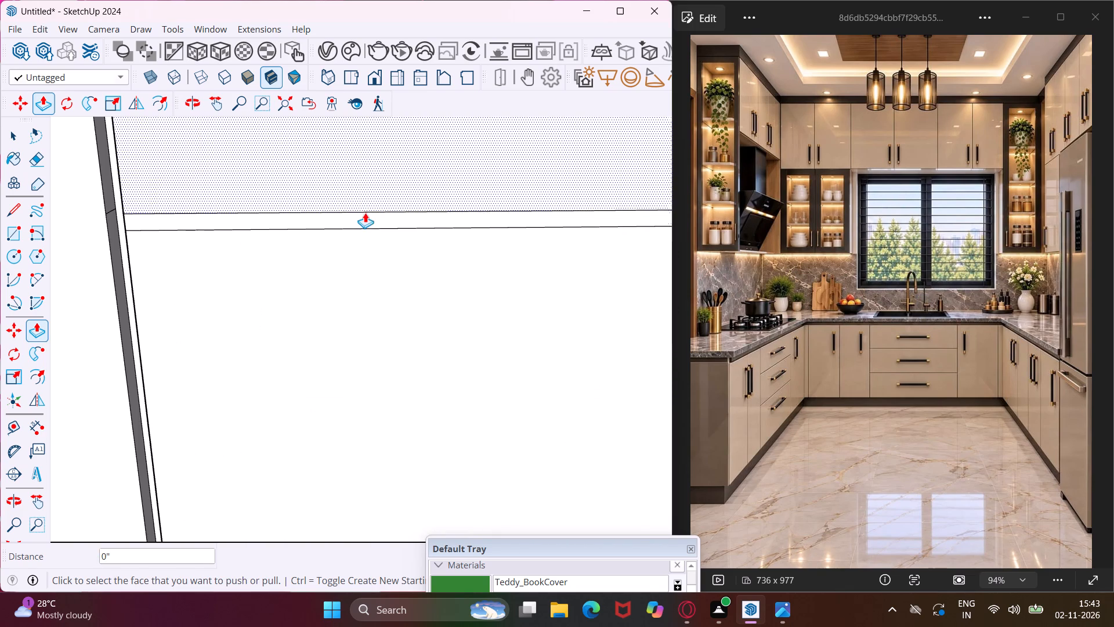
double_click(363, 217)
Recess the vertical gaps on both sides of the door right of the sink drawers by the same 0.75".
scroll(193, 265, "down", 11)
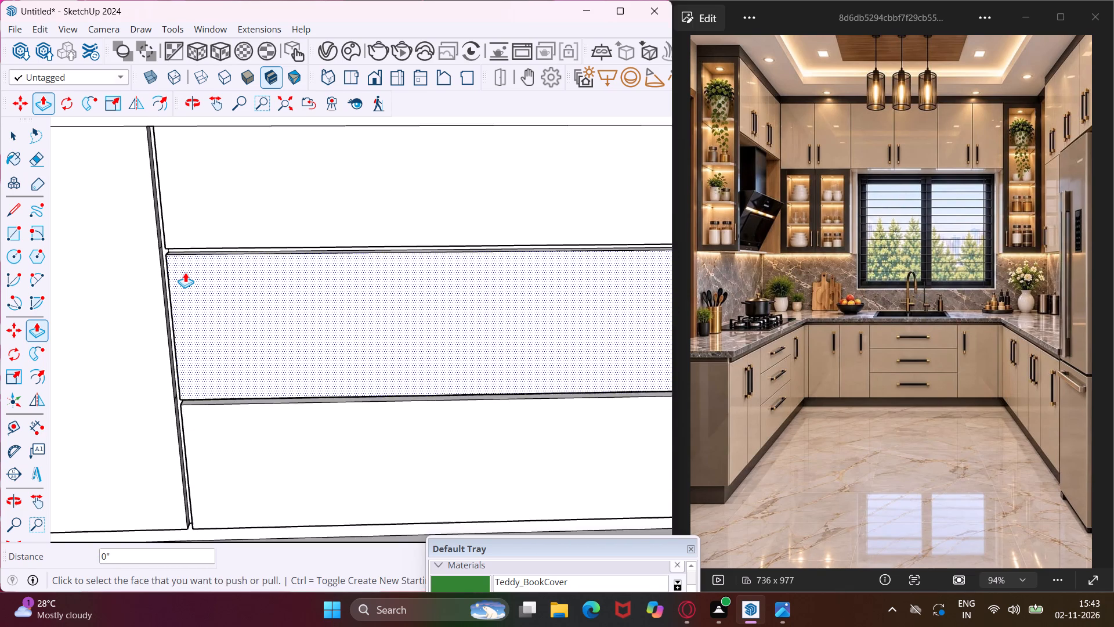
scroll(185, 272, "down", 13)
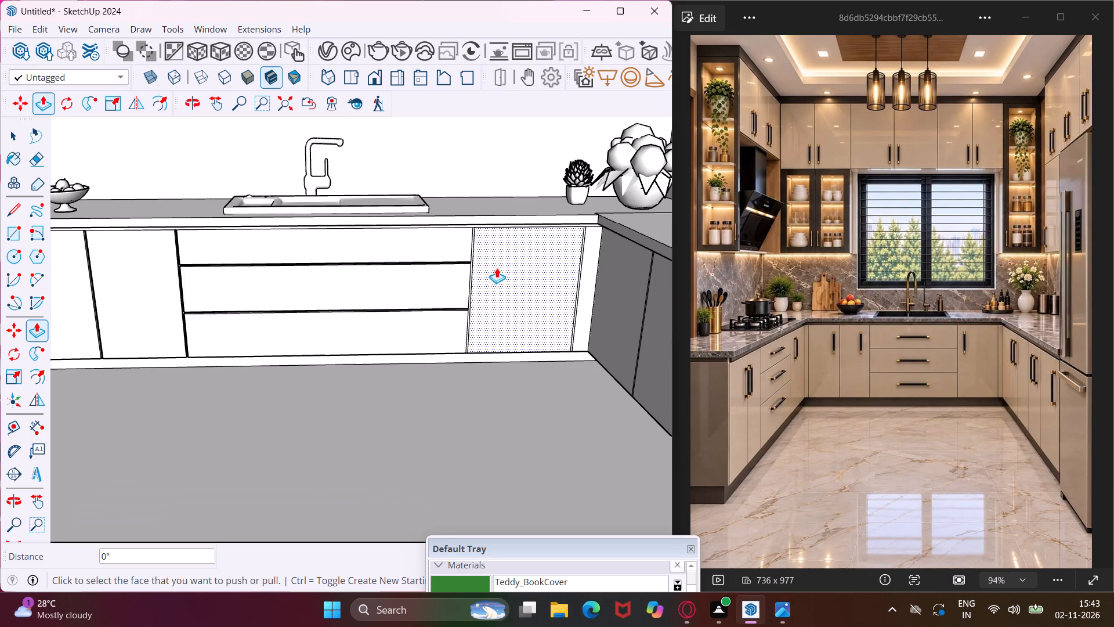
scroll(493, 260, "up", 14)
scroll(421, 292, "up", 5)
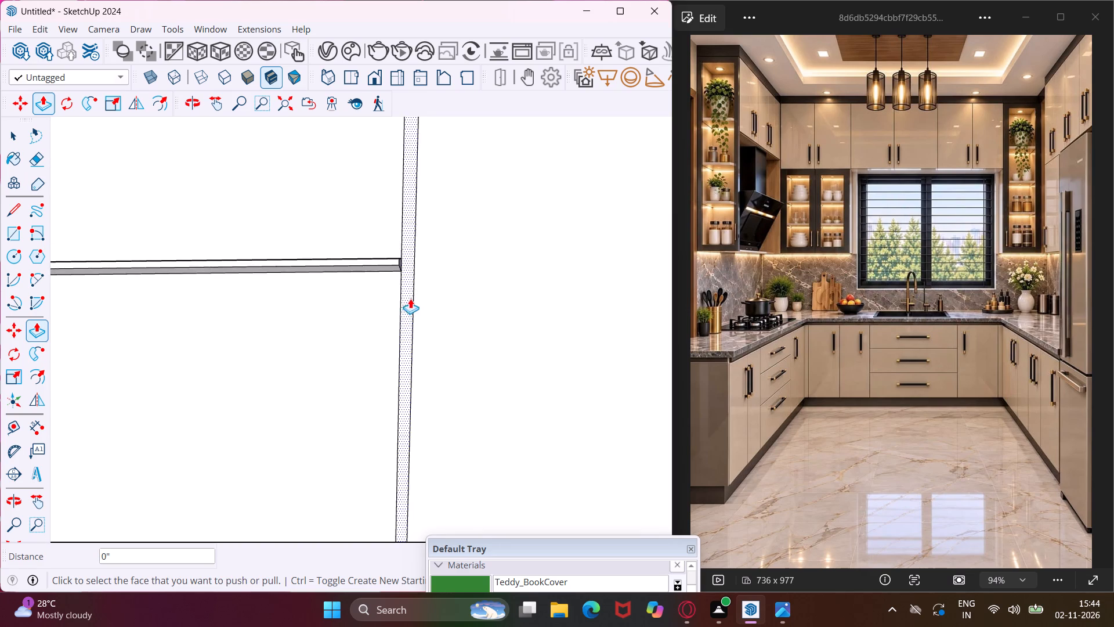
scroll(410, 298, "up", 3)
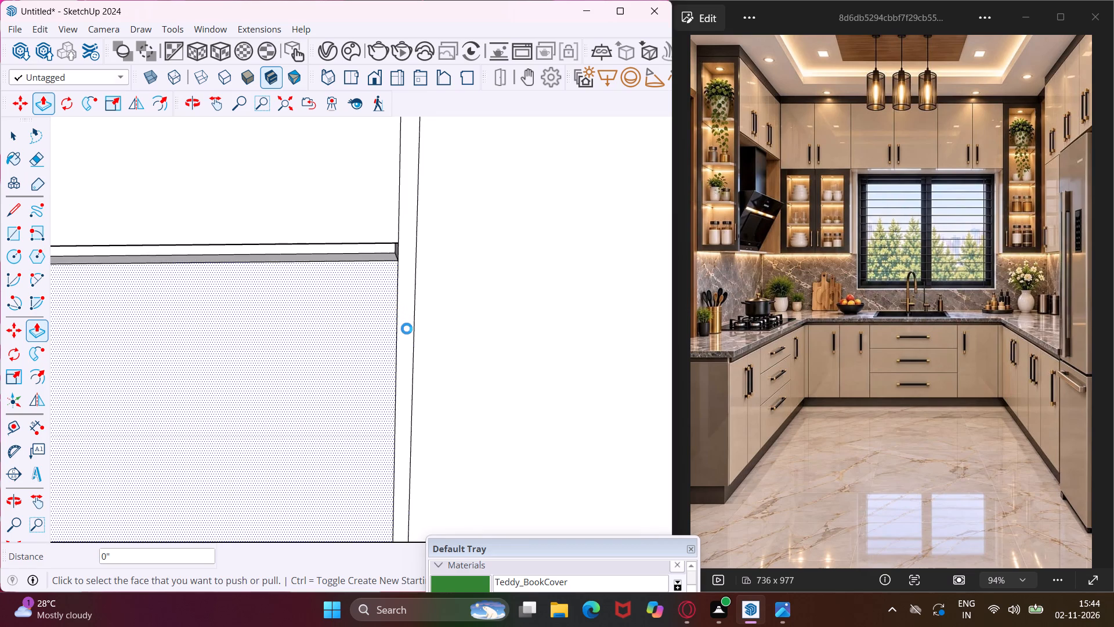
double_click(404, 340)
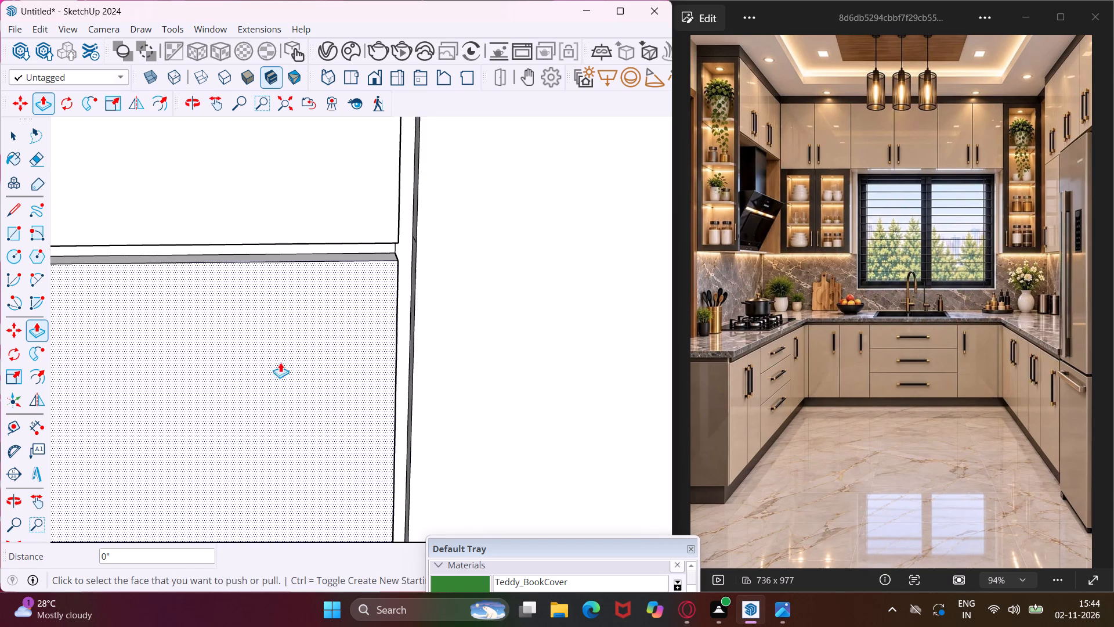
scroll(228, 372, "down", 16)
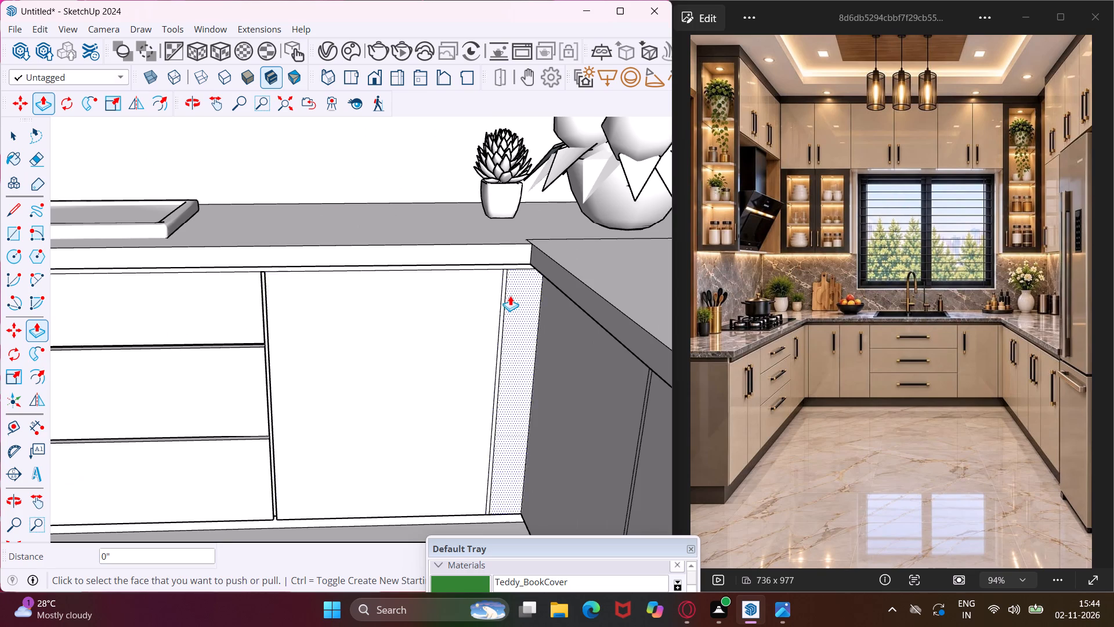
scroll(510, 295, "up", 11)
double_click(498, 272)
Recess the first two vertical door gaps nearest the back corner on the right base cabinets by the same 0.75".
scroll(375, 265, "down", 4)
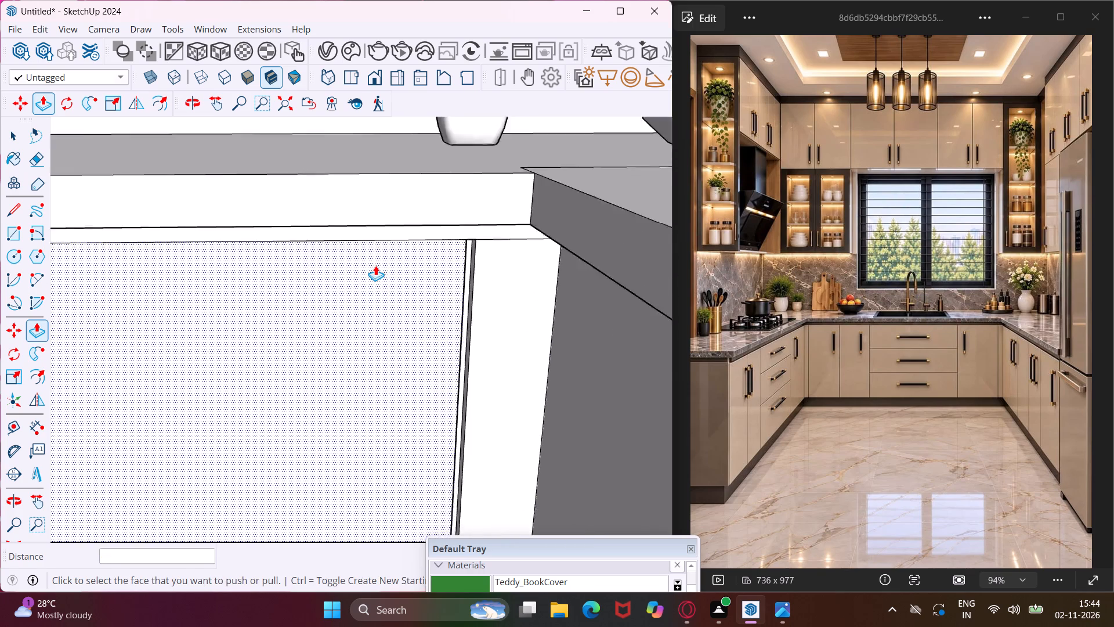
scroll(375, 265, "down", 6)
middle_click_drag(420, 311, 540, 298)
scroll(238, 267, "down", 10)
scroll(403, 315, "up", 5)
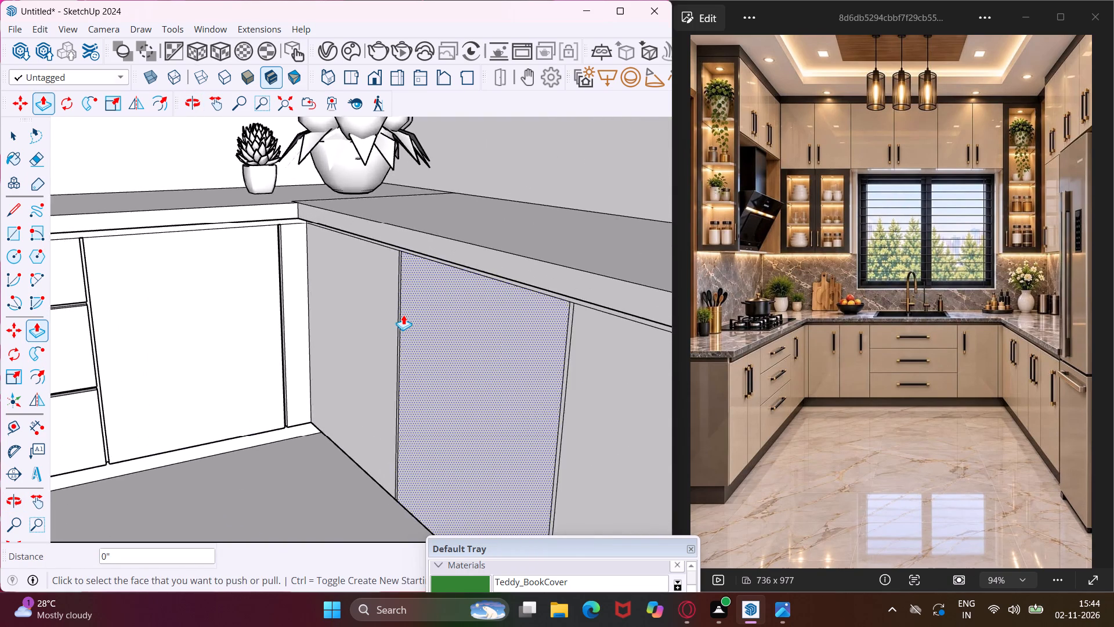
scroll(403, 315, "up", 14)
double_click(389, 321)
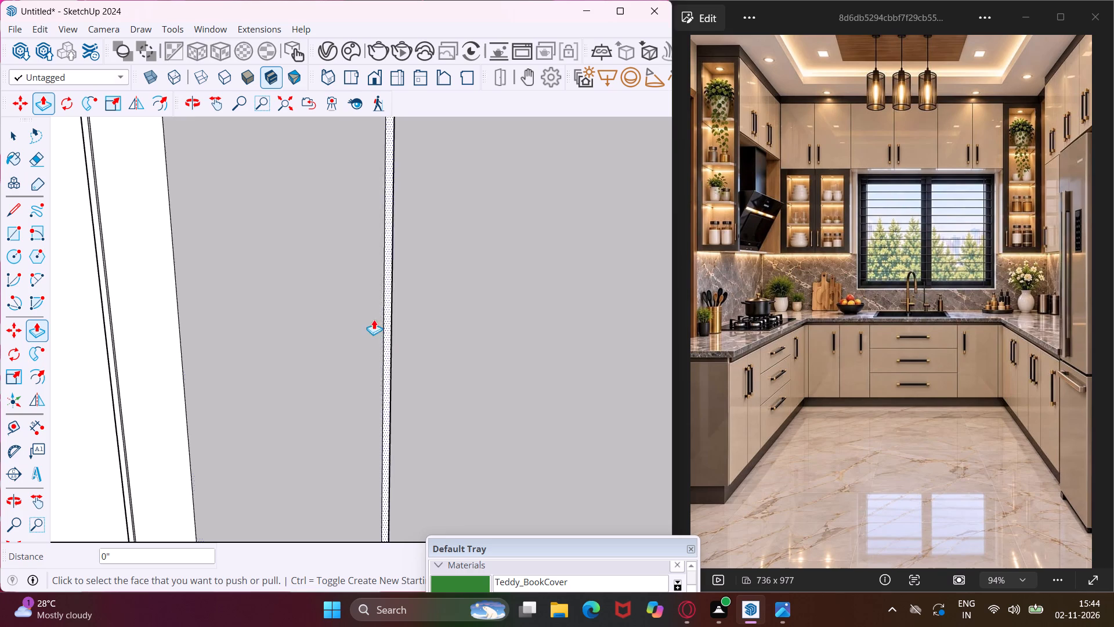
scroll(262, 336, "down", 15)
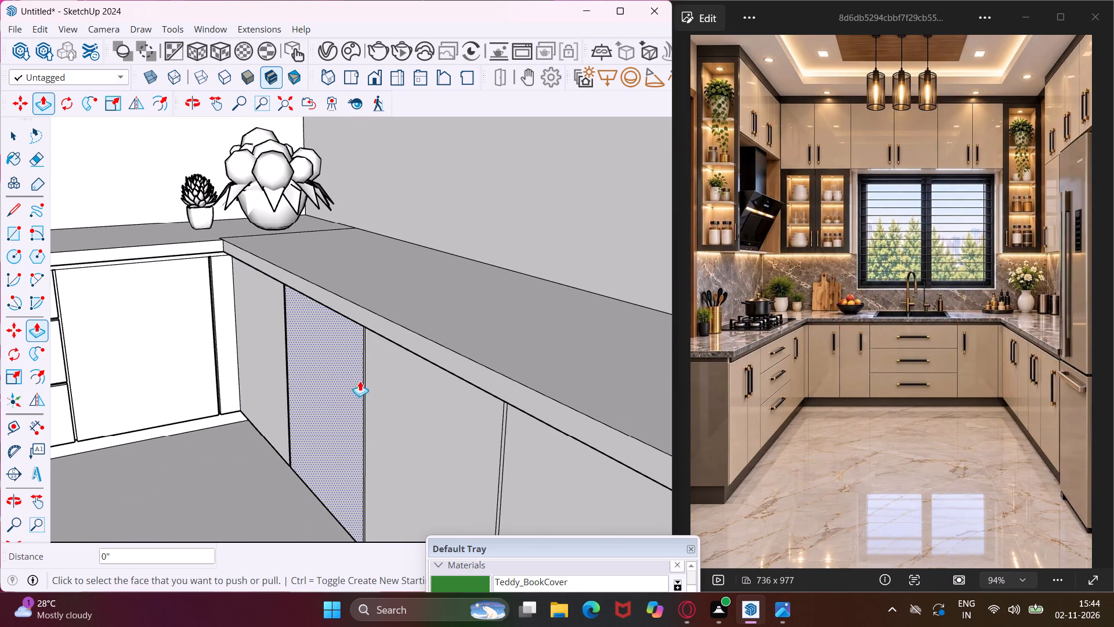
scroll(361, 379, "up", 16)
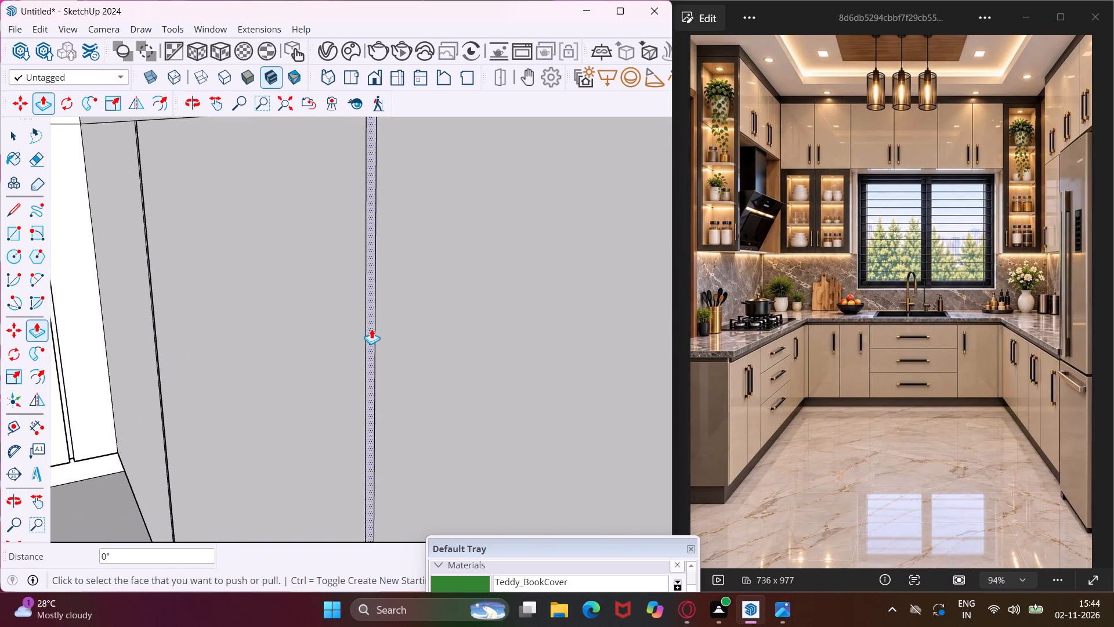
double_click(371, 329)
Recess the remaining three vertical door gaps along the right base cabinets by the same 0.75".
scroll(288, 325, "down", 11)
scroll(298, 264, "down", 14)
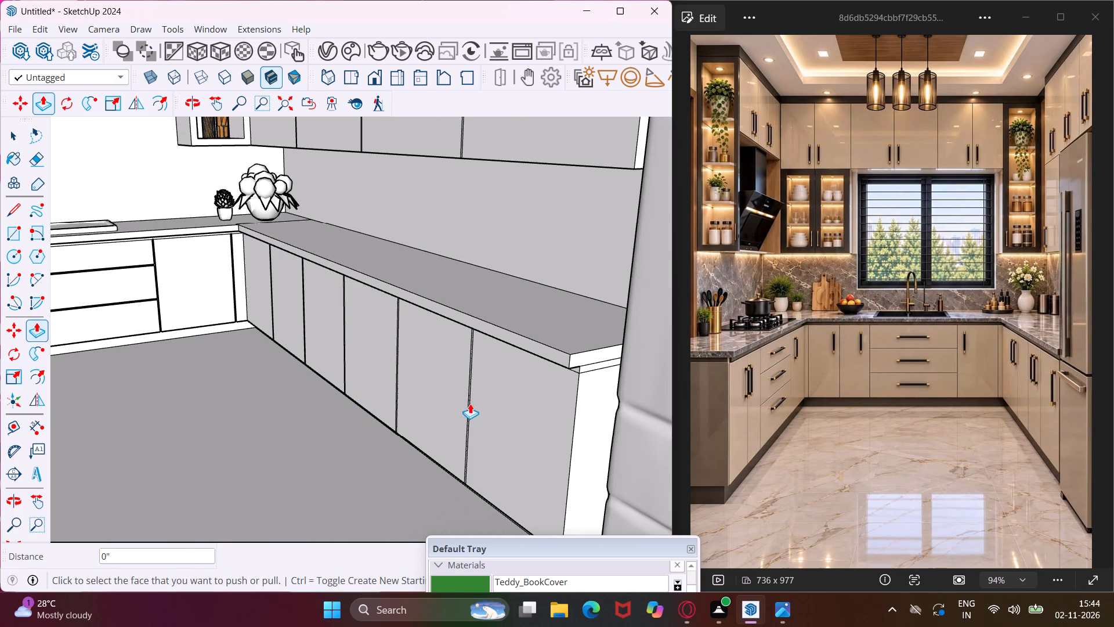
scroll(476, 406, "up", 16)
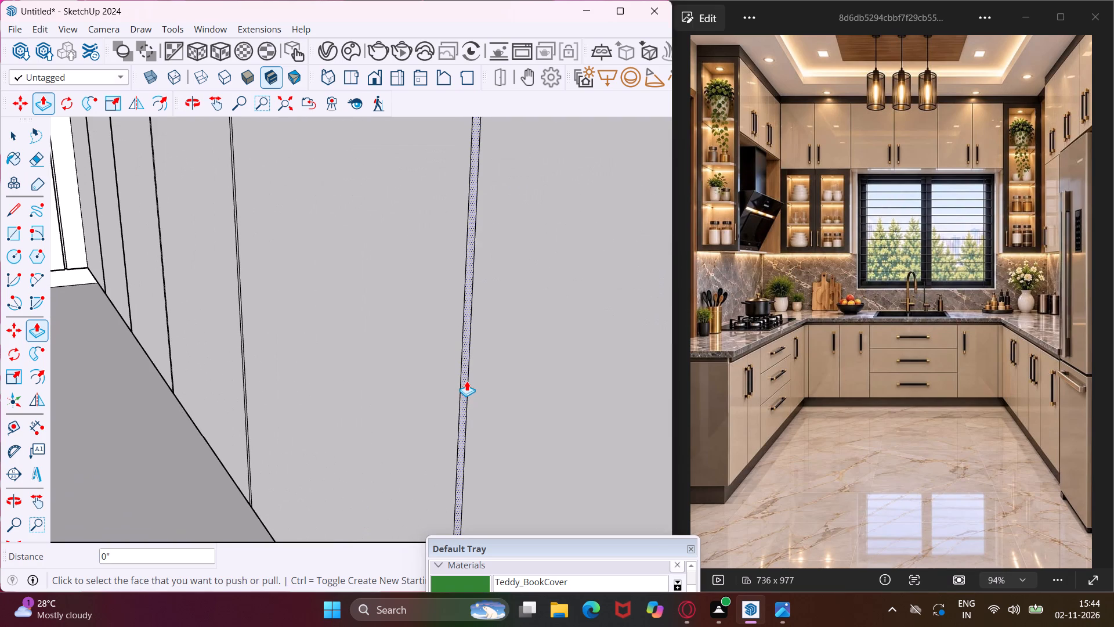
double_click(466, 381)
scroll(243, 369, "up", 9)
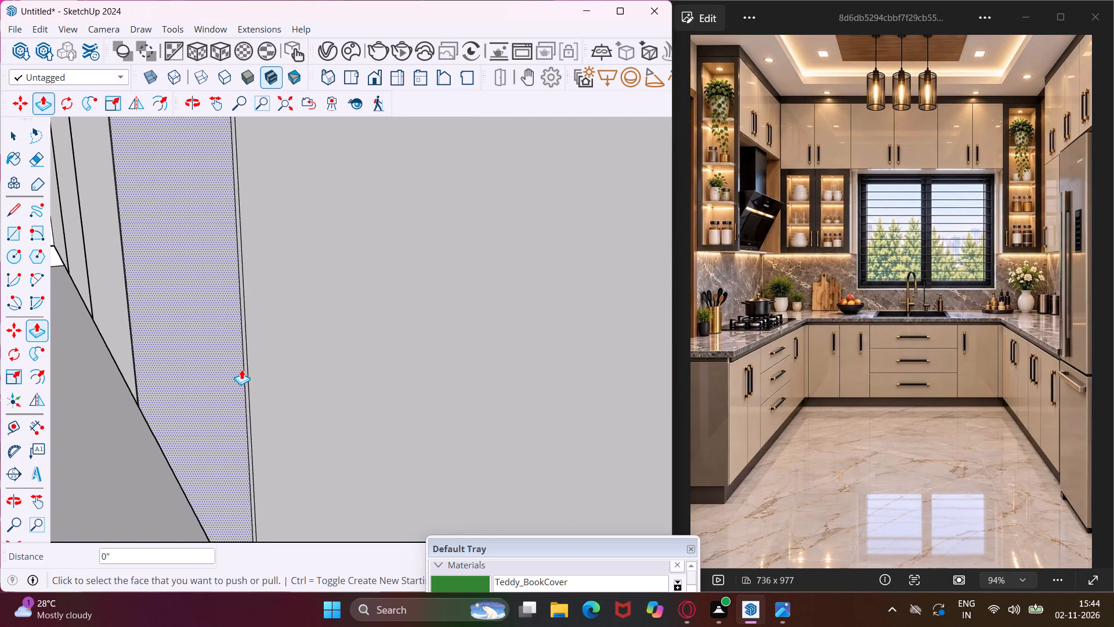
scroll(241, 369, "up", 3)
double_click(251, 372)
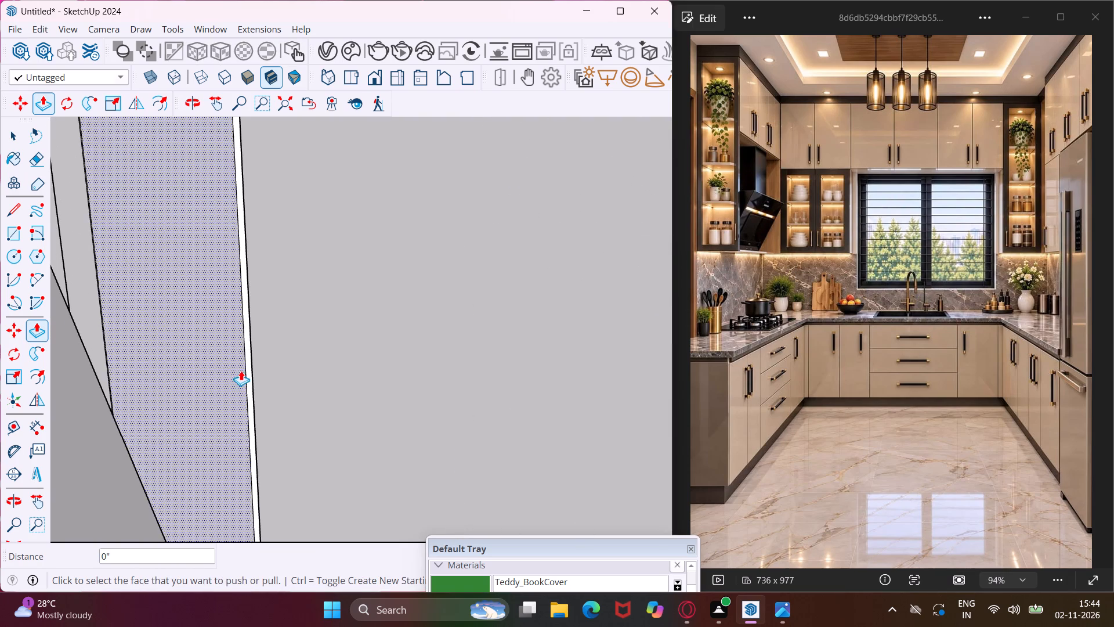
scroll(239, 370, "down", 5)
middle_click_drag(125, 357, 287, 370)
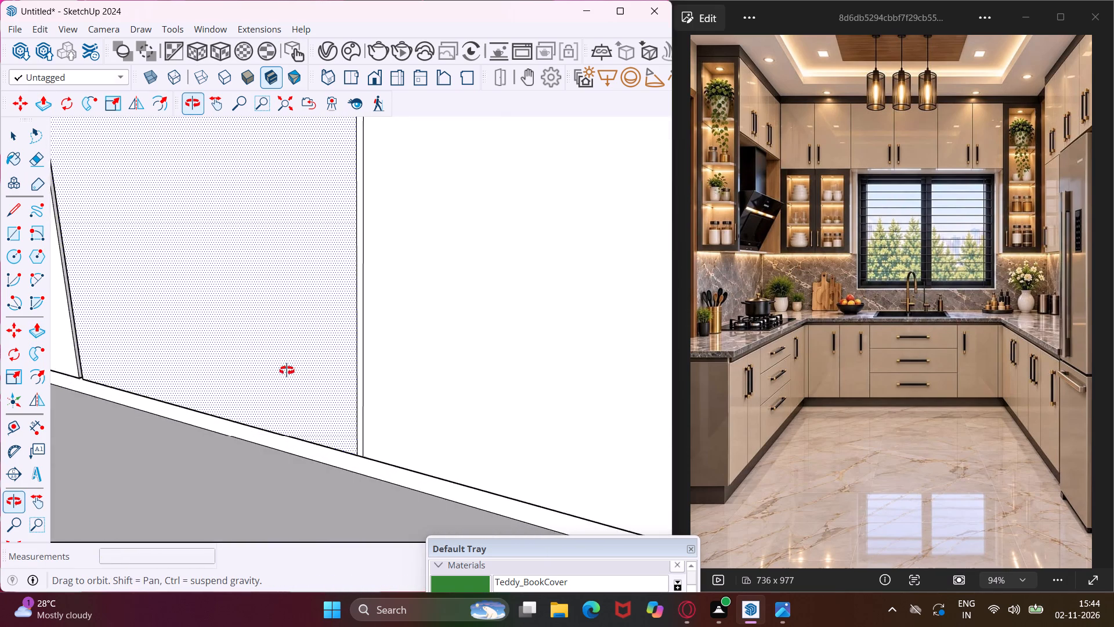
middle_click_drag(287, 370, 302, 372)
scroll(373, 385, "up", 6)
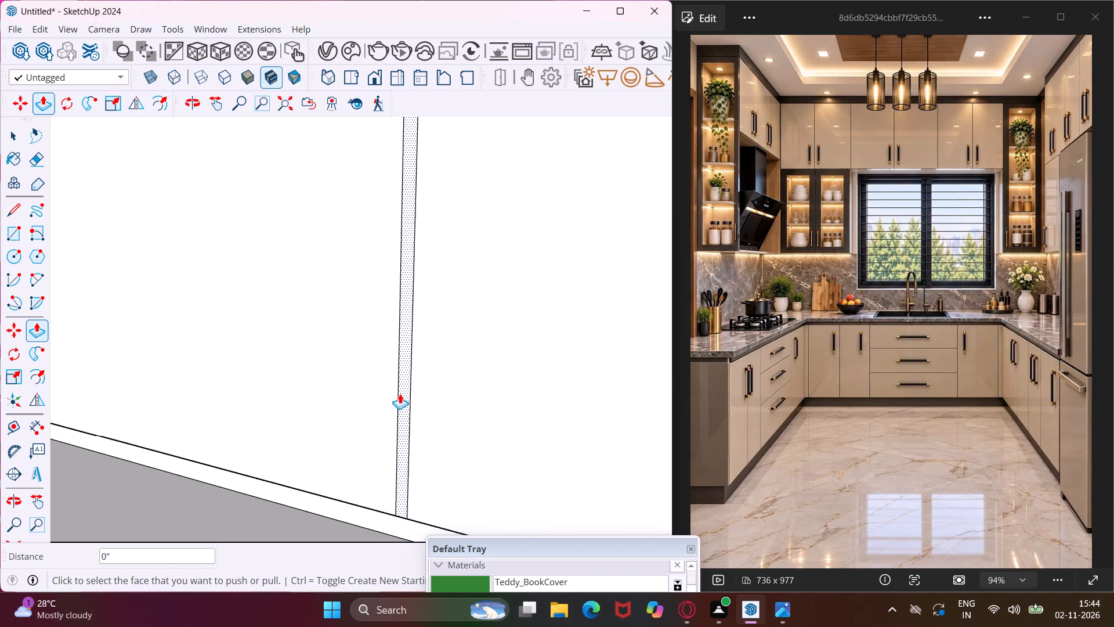
double_click(400, 394)
scroll(308, 398, "down", 17)
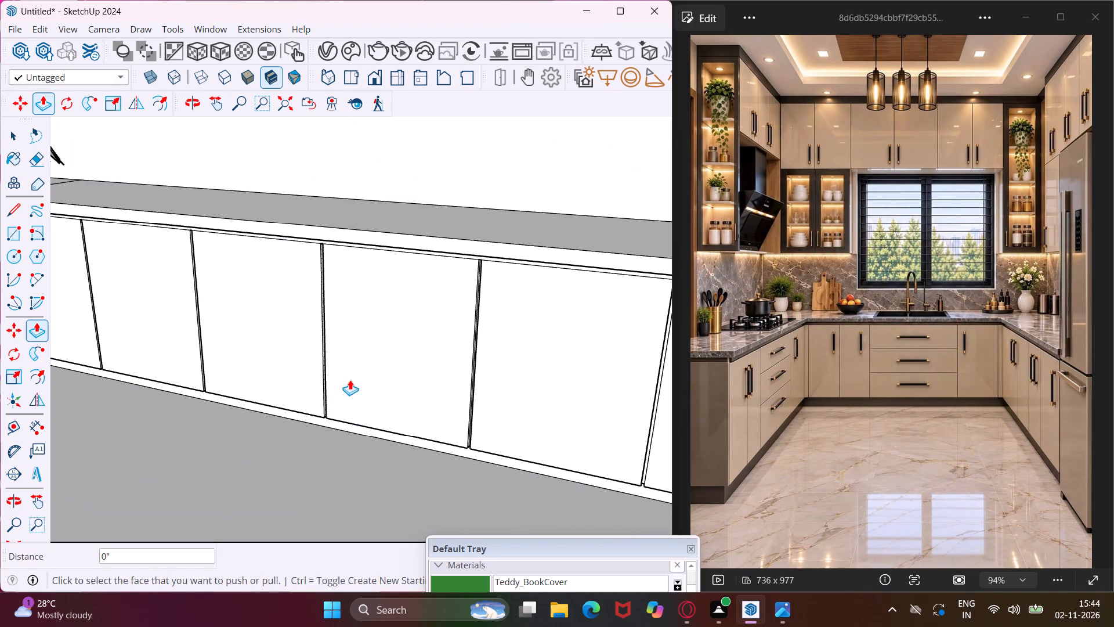
middle_click_drag(350, 380, 204, 356)
scroll(500, 292, "up", 2)
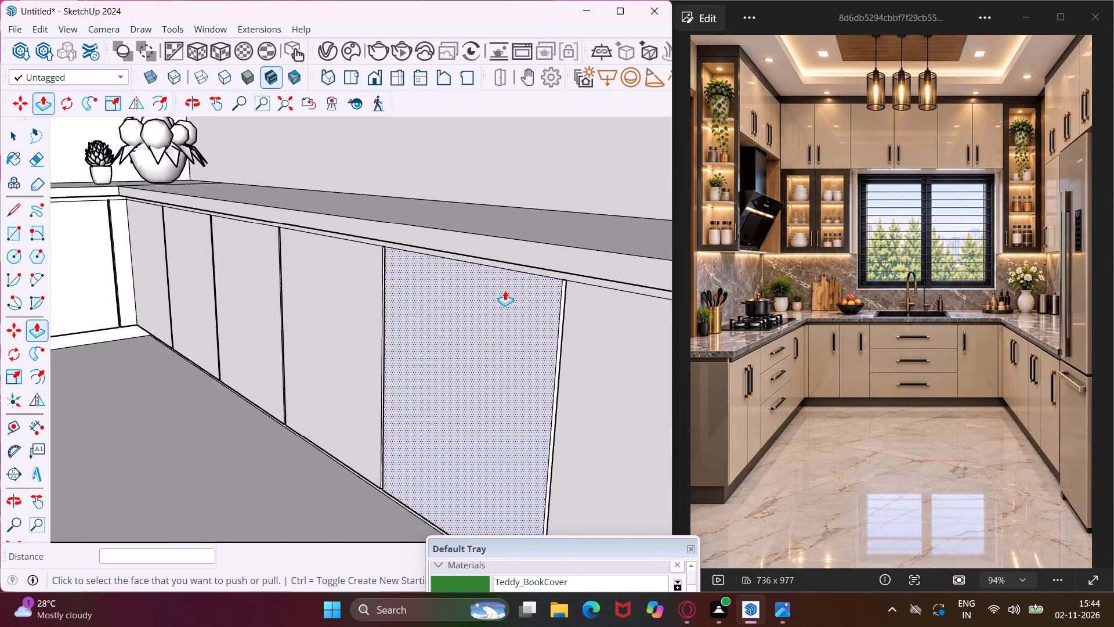
Recess the narrow strip beneath the countertop along the right base cabinets by the same 0.75".
scroll(505, 290, "up", 2)
scroll(547, 270, "up", 7)
middle_click_drag(558, 268, 549, 236)
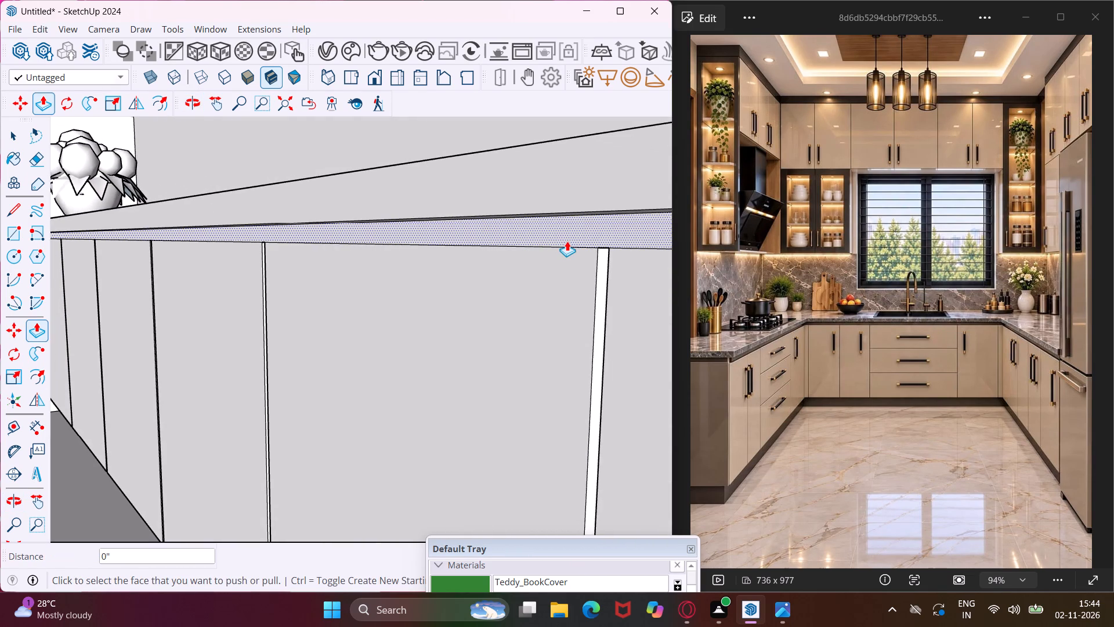
double_click(568, 237)
Recess the narrow strip beneath the countertop along the sink run's base cabinets by the same 0.75".
scroll(481, 262, "down", 8)
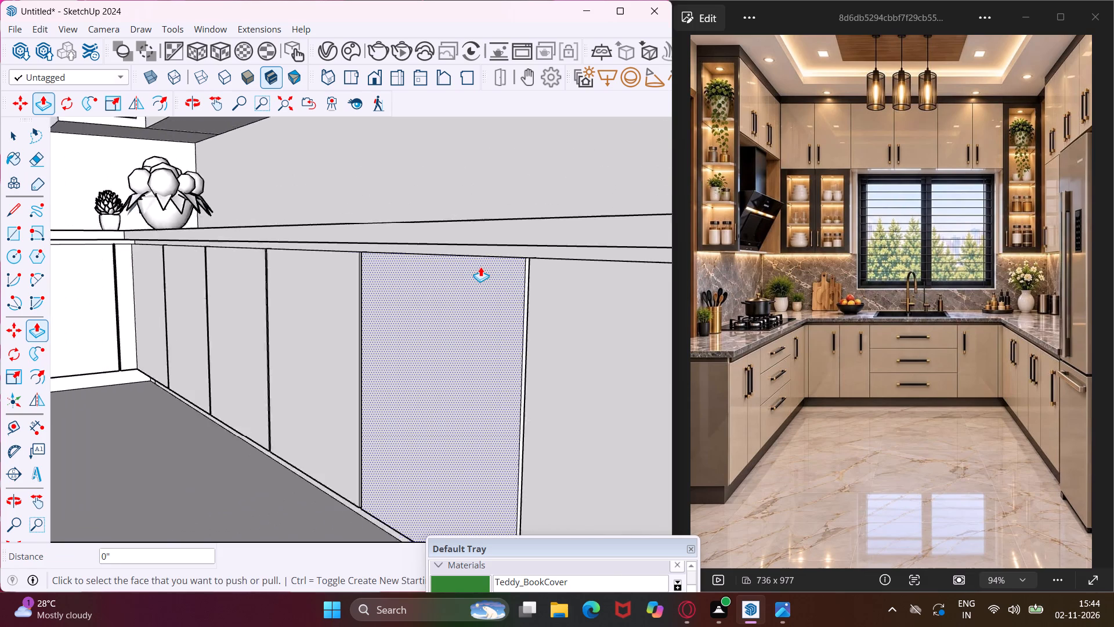
scroll(480, 266, "down", 8)
scroll(133, 241, "up", 11)
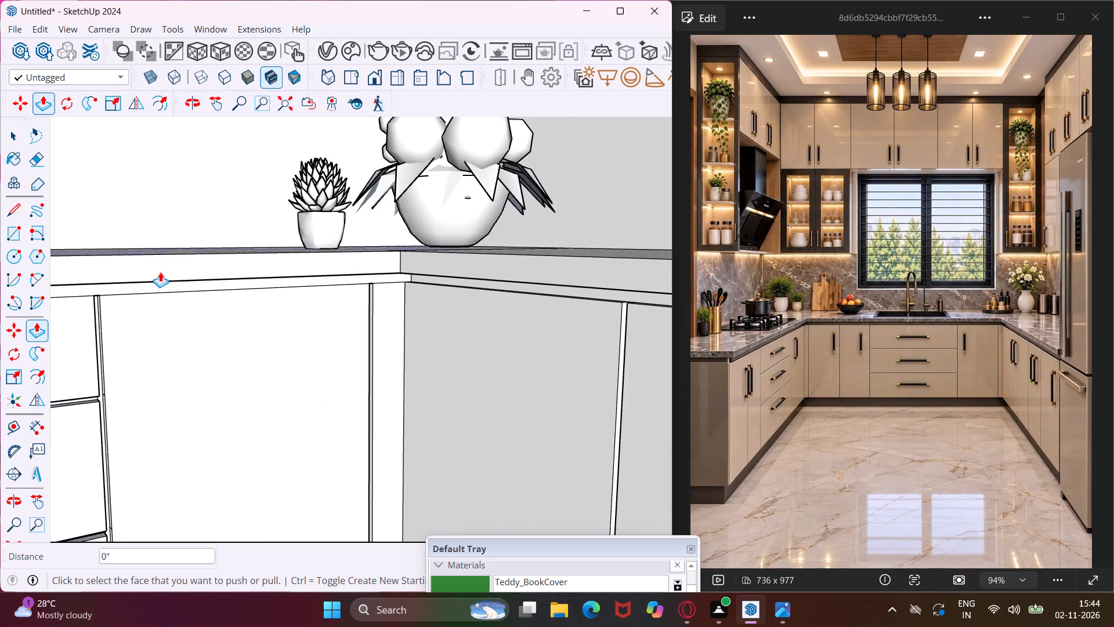
scroll(176, 293, "up", 10)
middle_click_drag(206, 286, 233, 279)
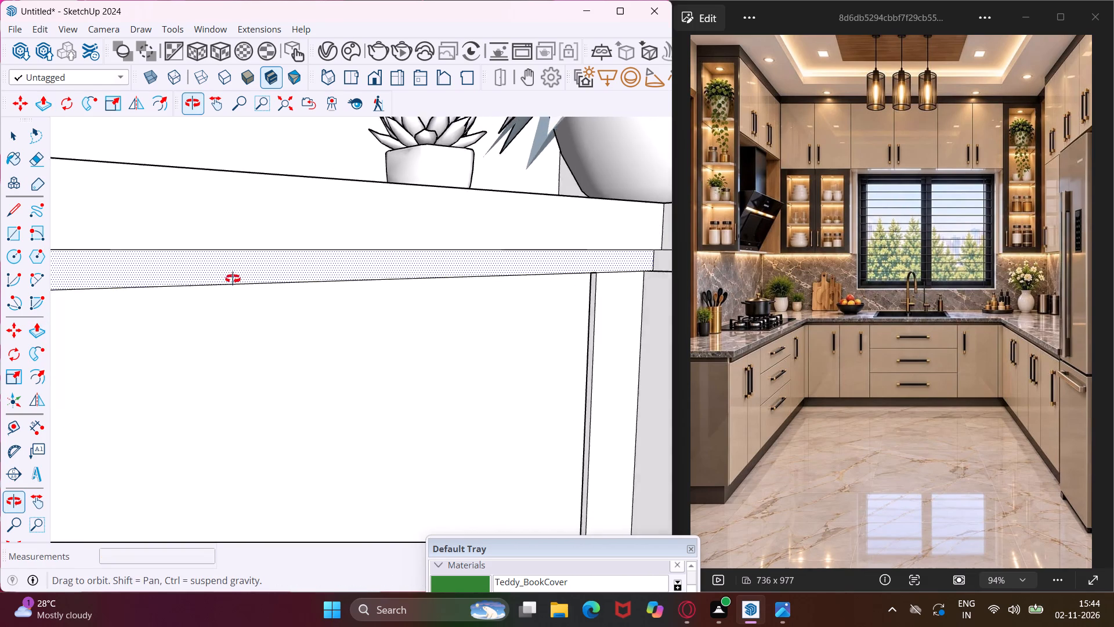
middle_click_drag(233, 279, 379, 282)
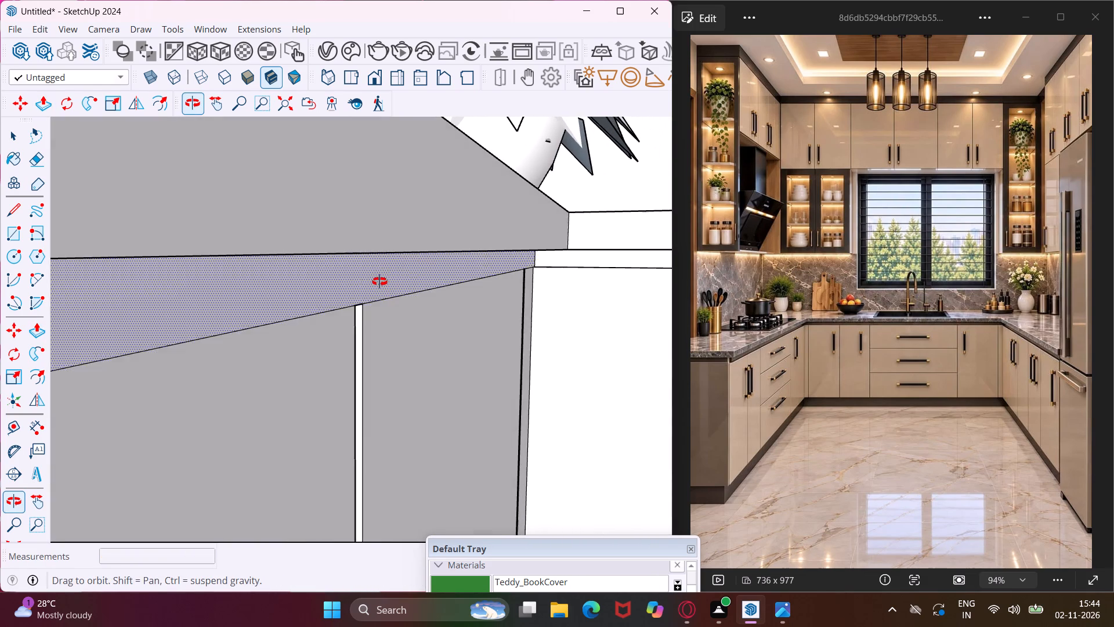
middle_click_drag(379, 282, 385, 284)
double_click(351, 307)
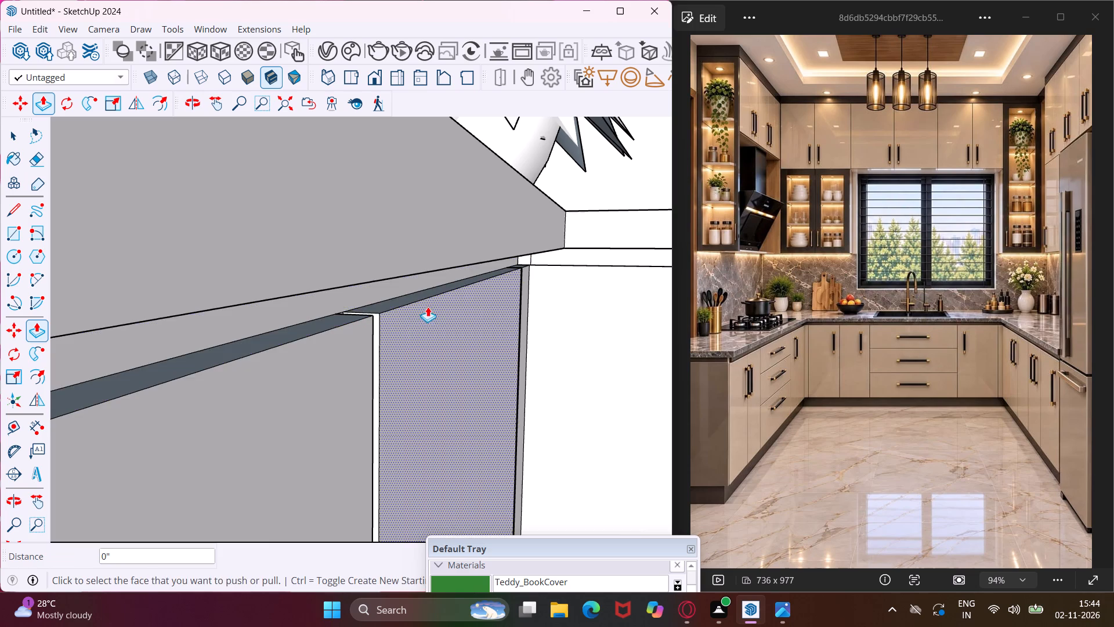
Recess the narrow strip beneath the countertop along the left base cabinets under the cooktop by the same 0.75".
middle_click_drag(426, 307, 295, 310)
scroll(346, 278, "down", 17)
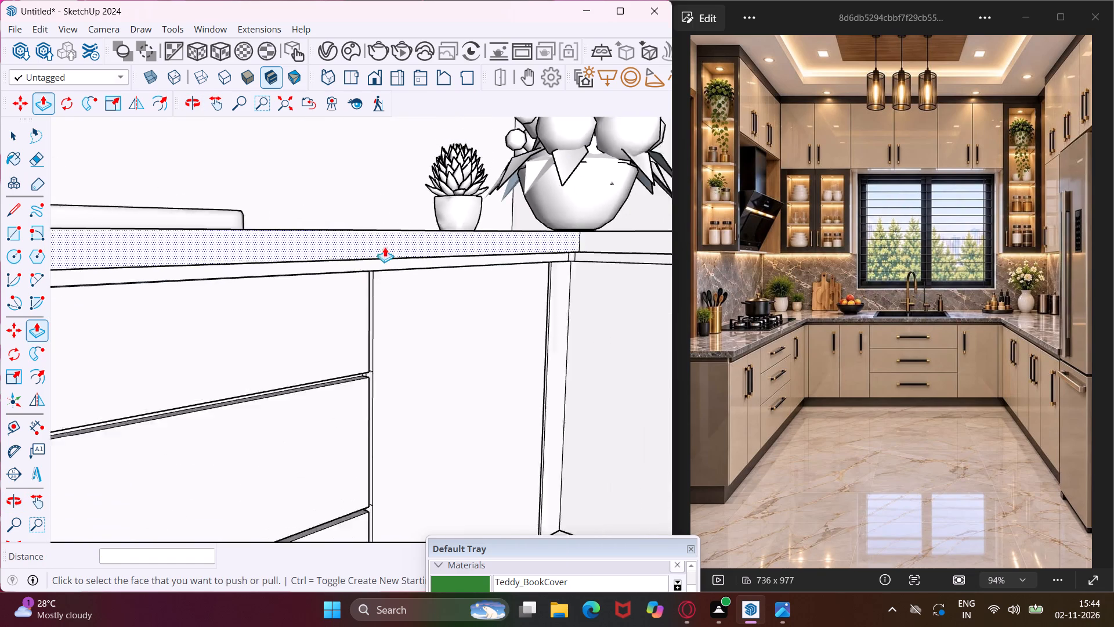
scroll(385, 247, "down", 1)
middle_click_drag(427, 252, 338, 256)
scroll(346, 225, "down", 12)
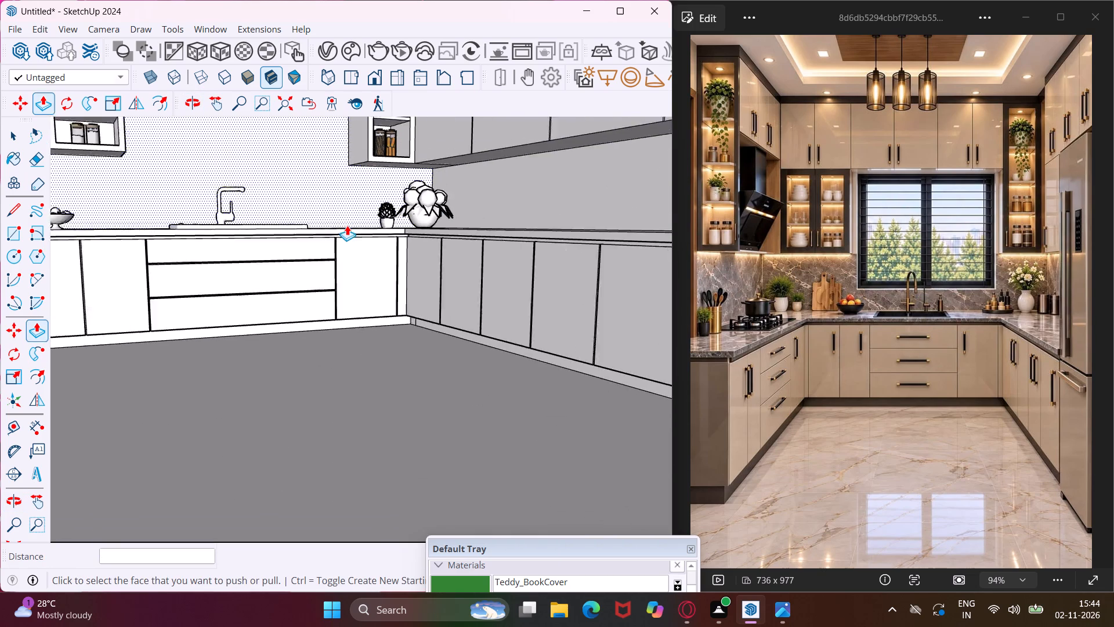
scroll(347, 225, "down", 5)
middle_click_drag(311, 255, 179, 278)
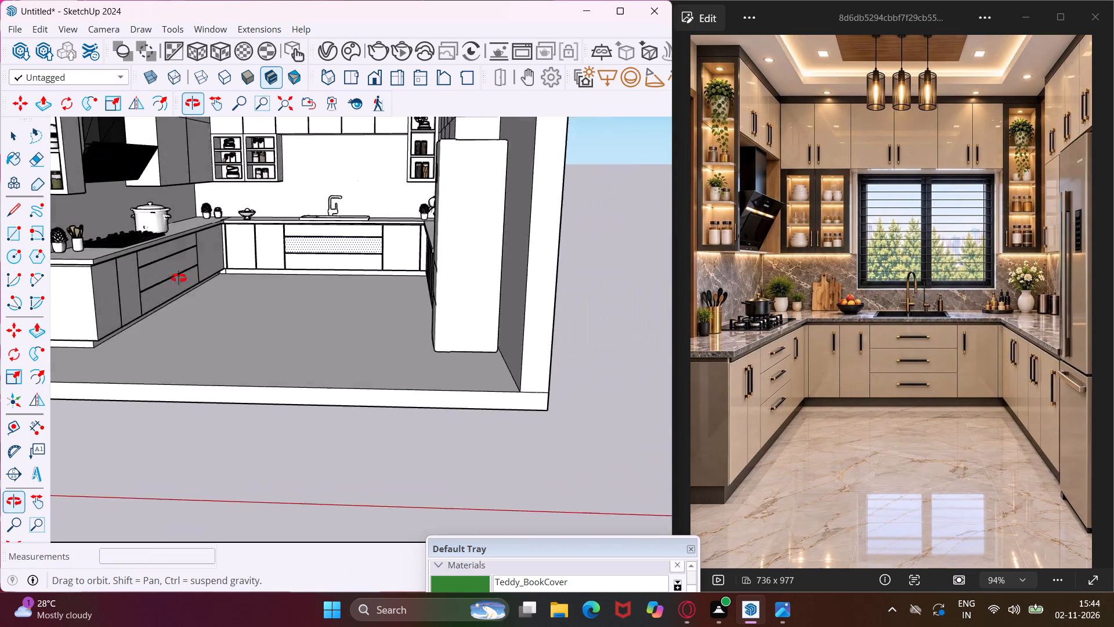
middle_click_drag(179, 278, 90, 300)
scroll(71, 266, "up", 17)
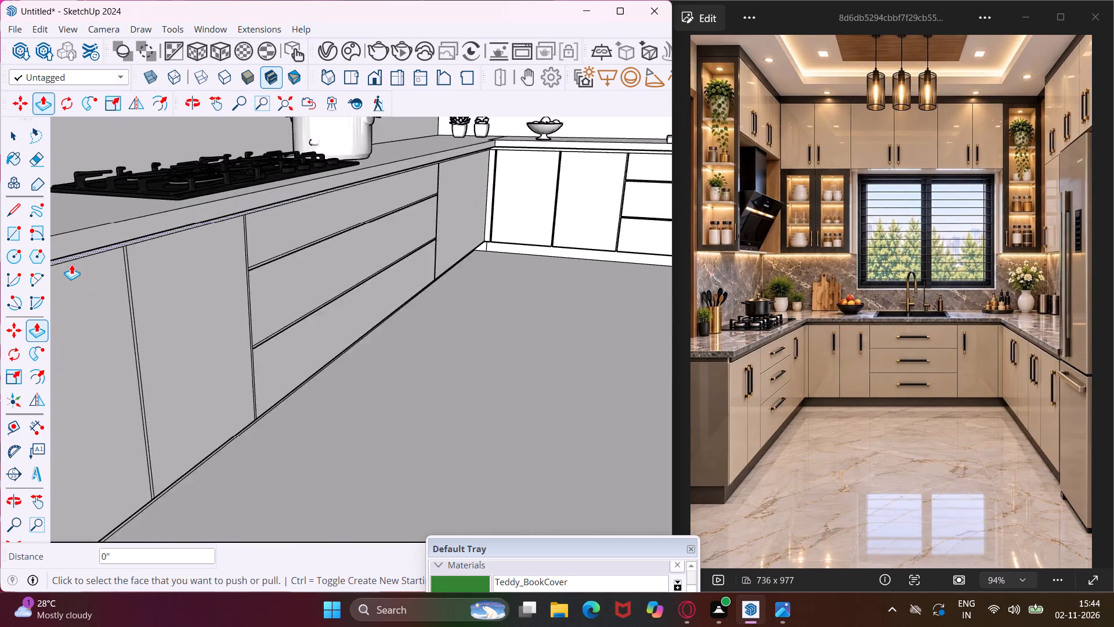
scroll(71, 264, "up", 13)
middle_click_drag(71, 264, 87, 224)
double_click(130, 203)
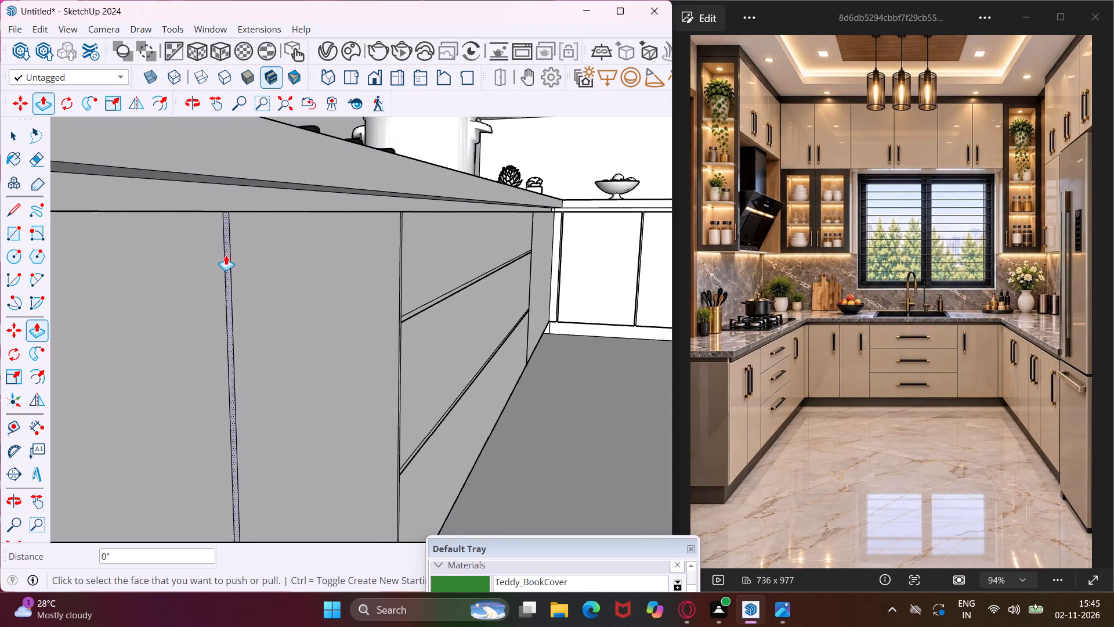
Recess the vertical gaps on both sides of the door beside the cooktop drawers by the same 0.75".
scroll(227, 256, "up", 4)
double_click(227, 256)
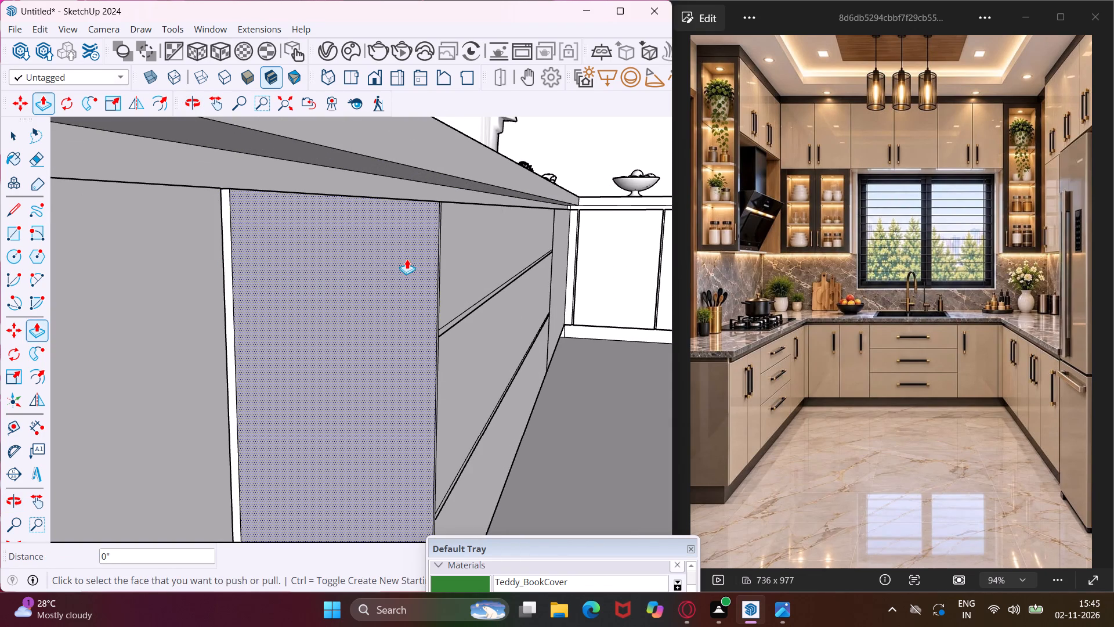
middle_click_drag(458, 287, 296, 303)
scroll(249, 307, "down", 3)
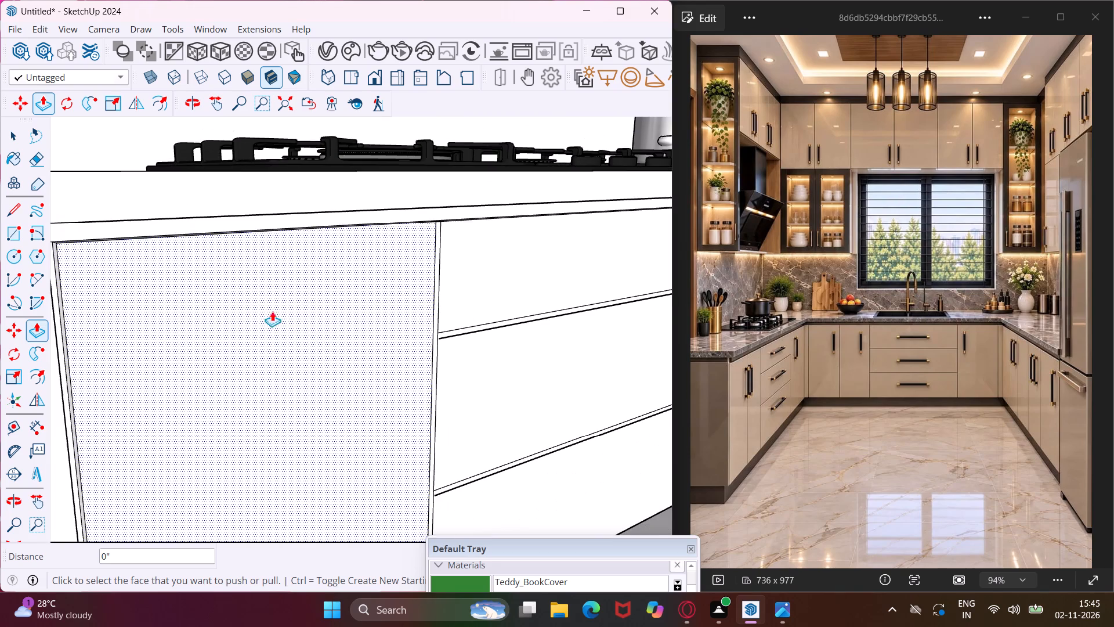
scroll(446, 319, "up", 13)
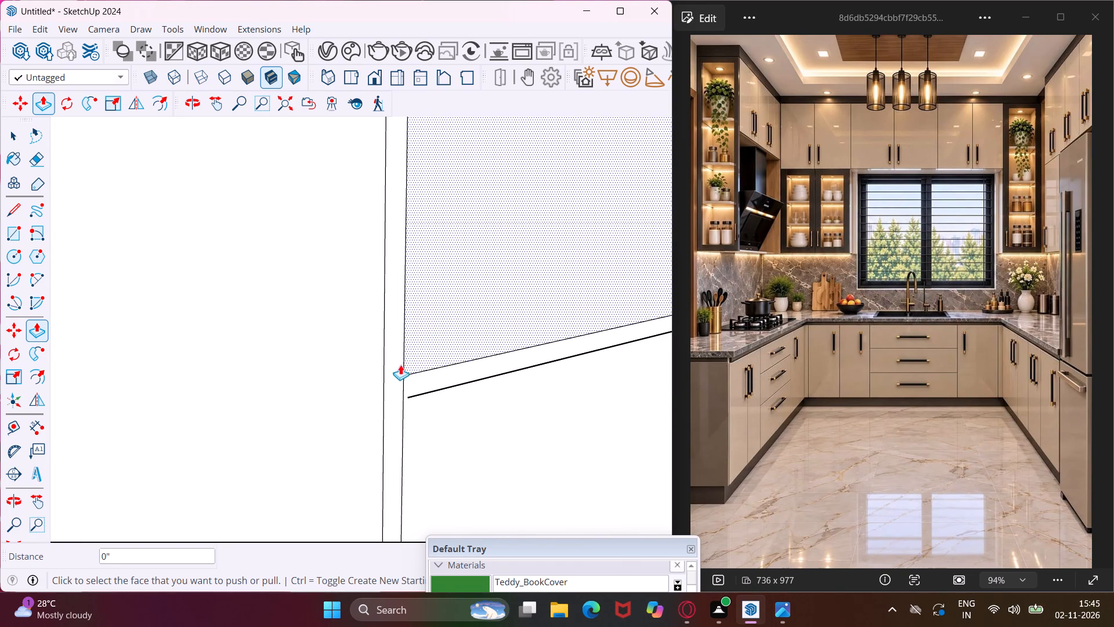
double_click(393, 370)
Recess the vertical gap at the back-corner end of the cooktop drawers by the same 0.75".
scroll(392, 301, "down", 11)
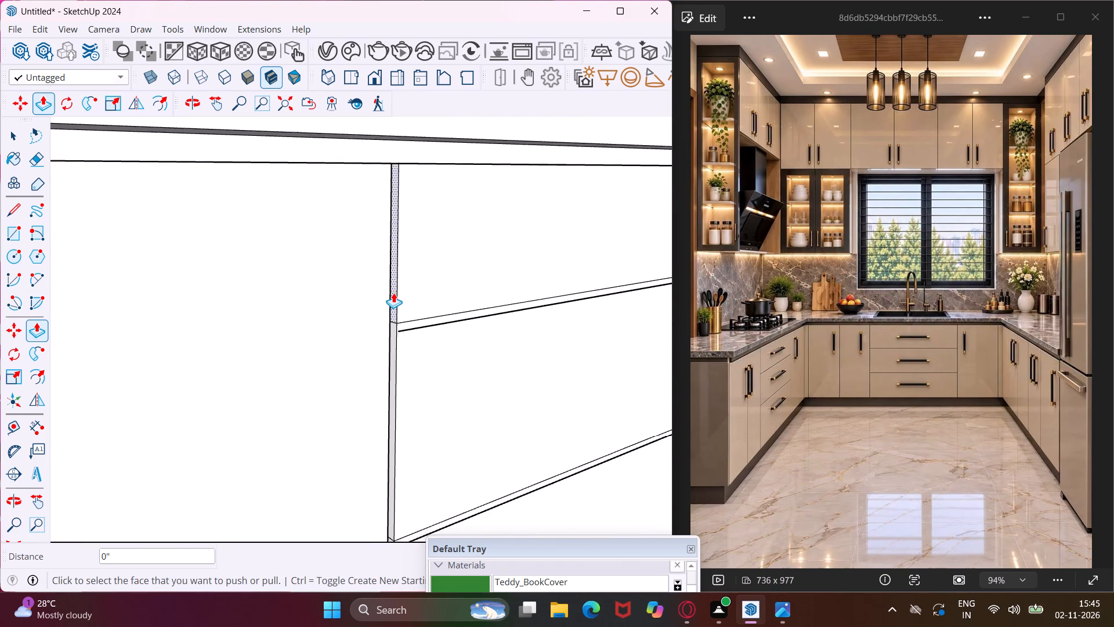
scroll(393, 293, "down", 10)
middle_click_drag(396, 294, 475, 313)
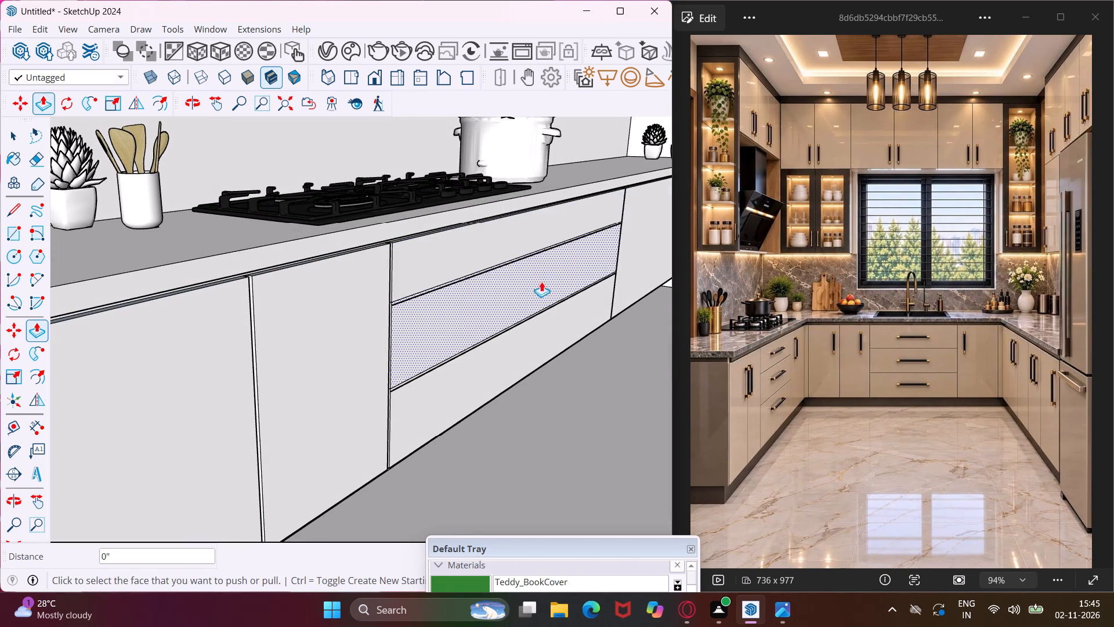
scroll(585, 243, "up", 9)
middle_click_drag(630, 246, 464, 246)
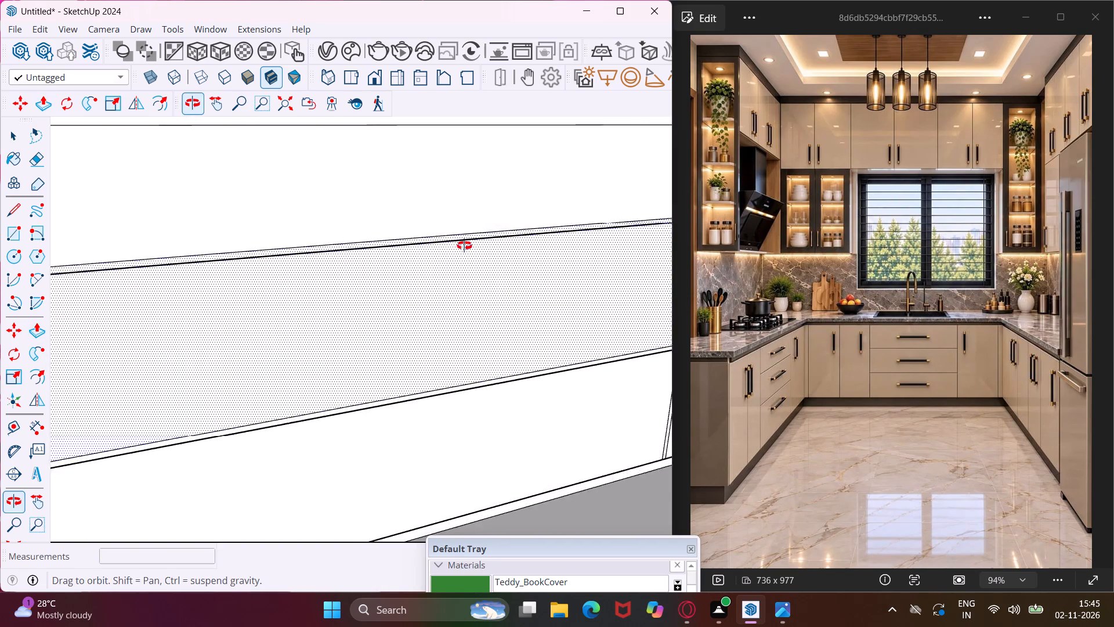
middle_click_drag(464, 246, 456, 246)
scroll(441, 246, "down", 2)
scroll(606, 326, "up", 8)
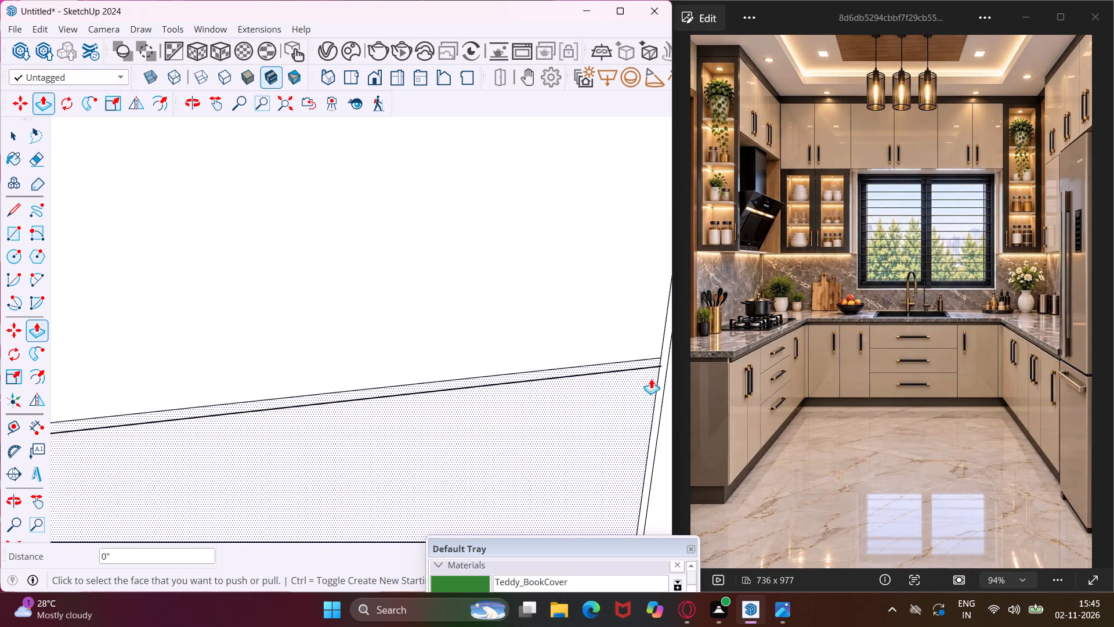
scroll(663, 383, "up", 3)
double_click(661, 383)
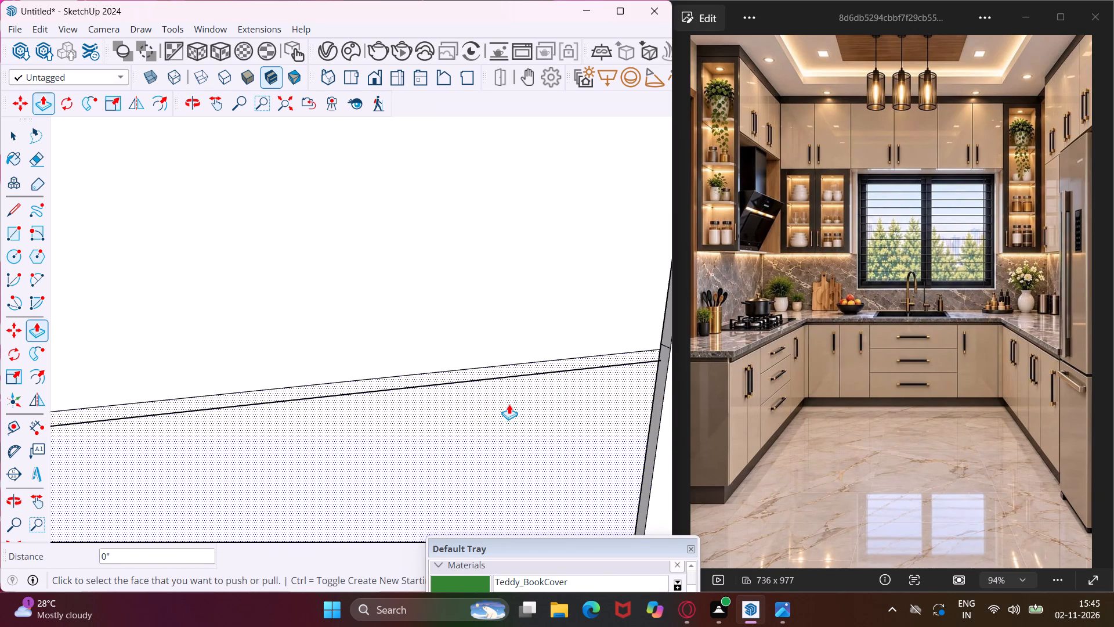
key("Escape")
Delete the lower edge line of both horizontal gaps between the cooktop drawers.
key("space")
left_click(430, 385)
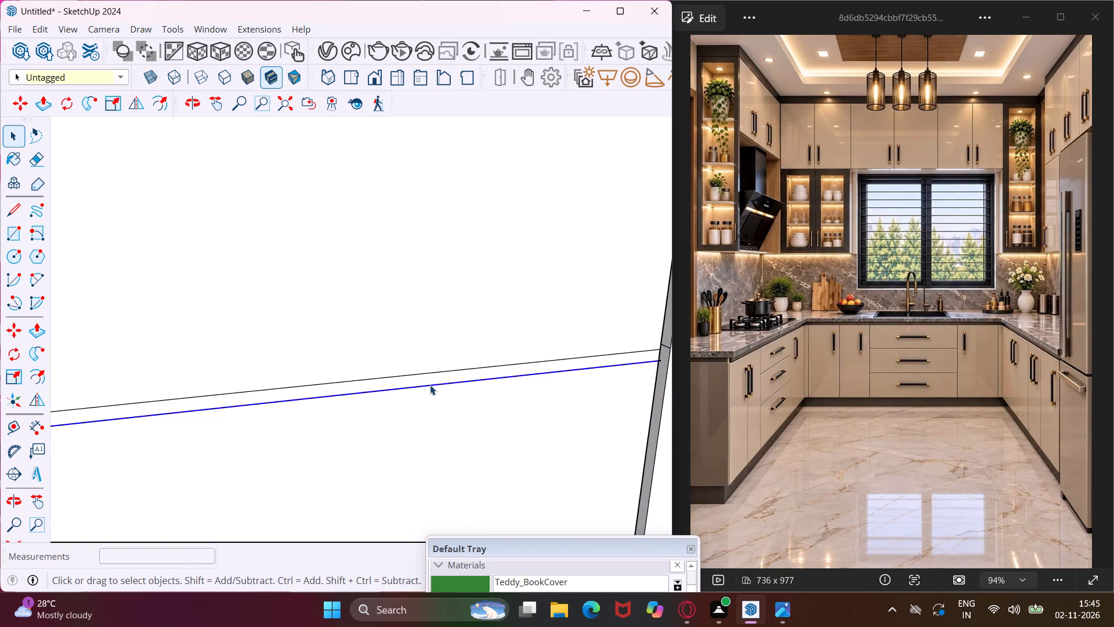
key("Delete")
scroll(430, 385, "down", 4)
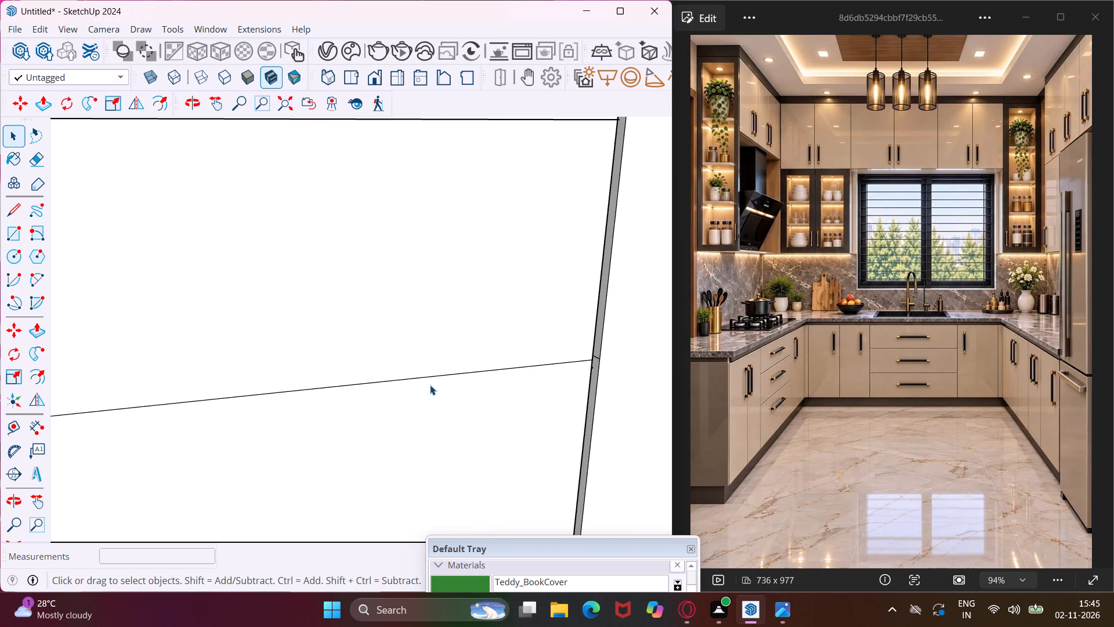
scroll(525, 245, "down", 3)
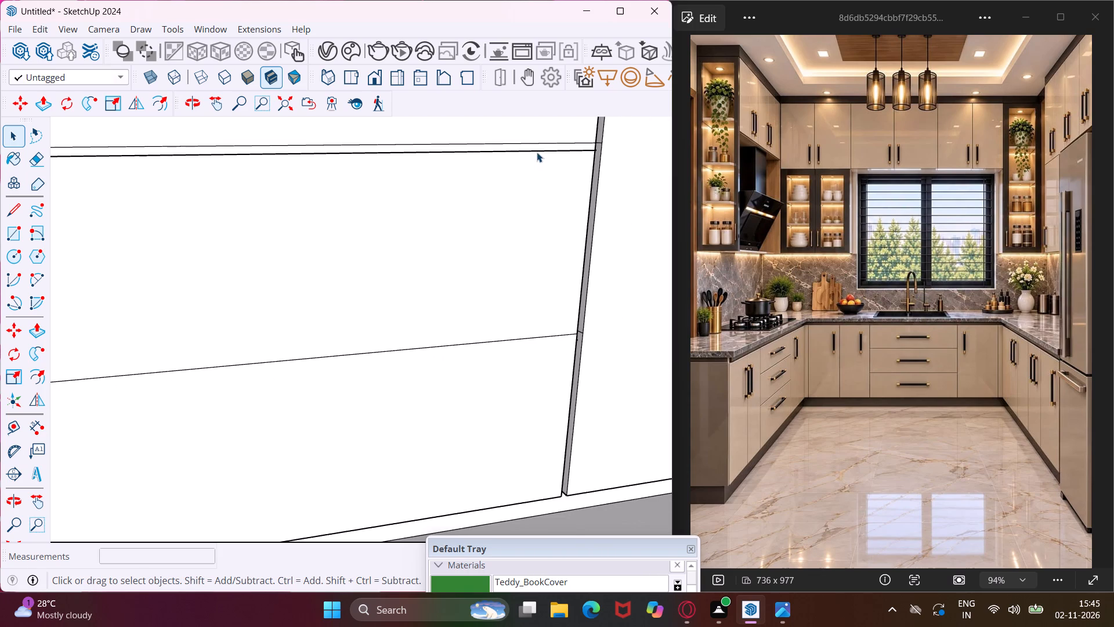
left_click(537, 150)
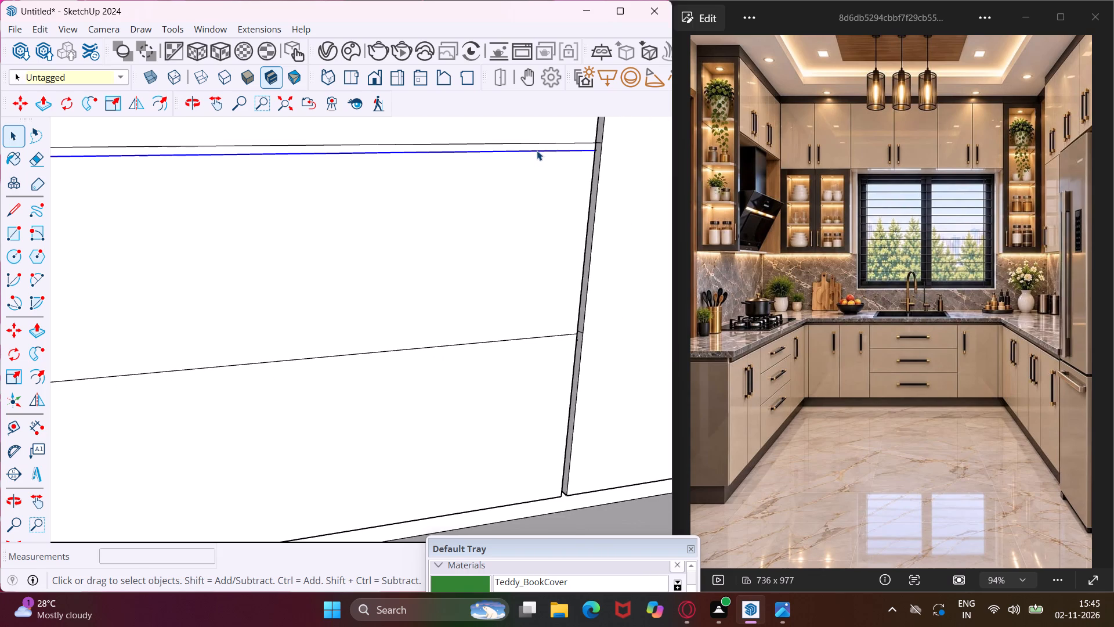
key("Delete")
Copy the two remaining horizontal divider lines of the cooktop drawers 0.4" downward to redraw the gap strips.
middle_click_drag(537, 156, 618, 180)
scroll(618, 180, "down", 4)
scroll(517, 219, "down", 3)
scroll(287, 251, "down", 2)
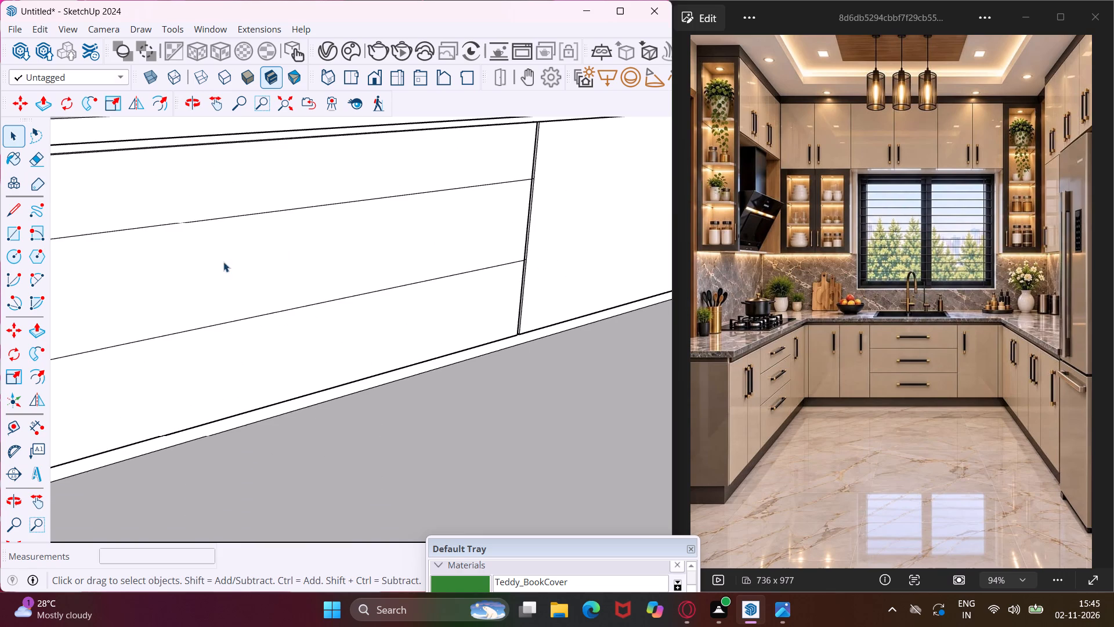
middle_click_drag(223, 262, 413, 239)
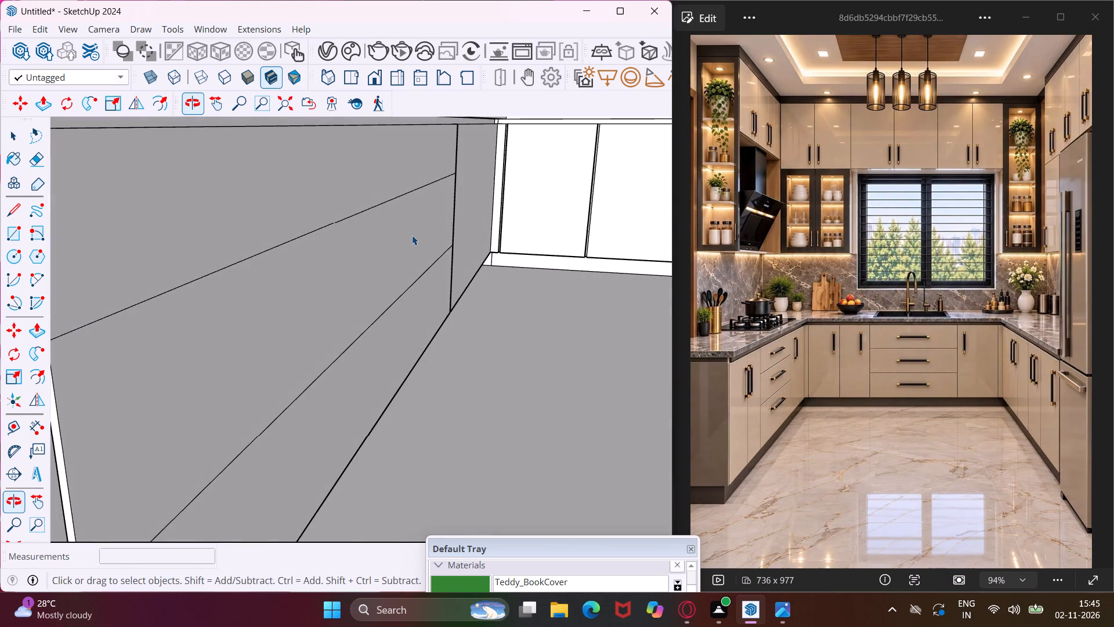
scroll(404, 233, "down", 2)
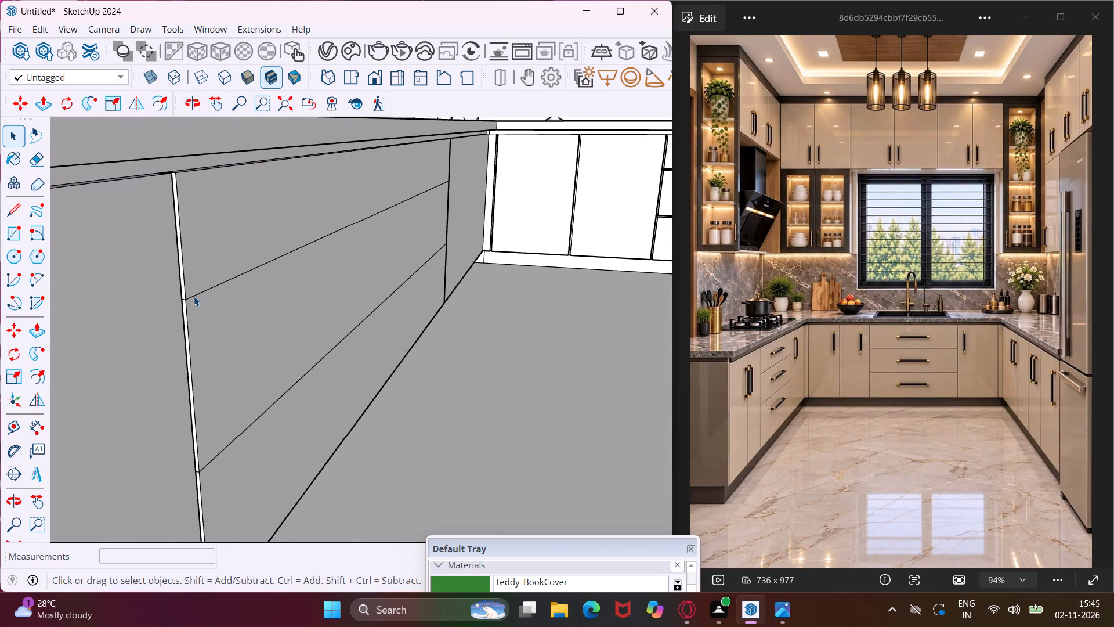
left_click(194, 296)
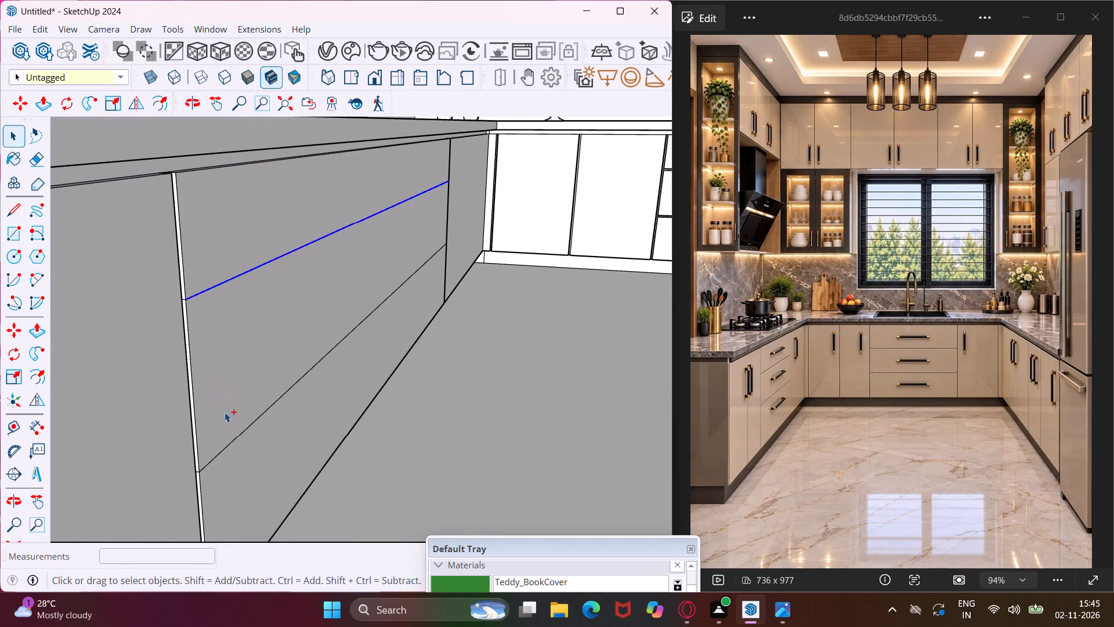
left_click(224, 448, "ctrl")
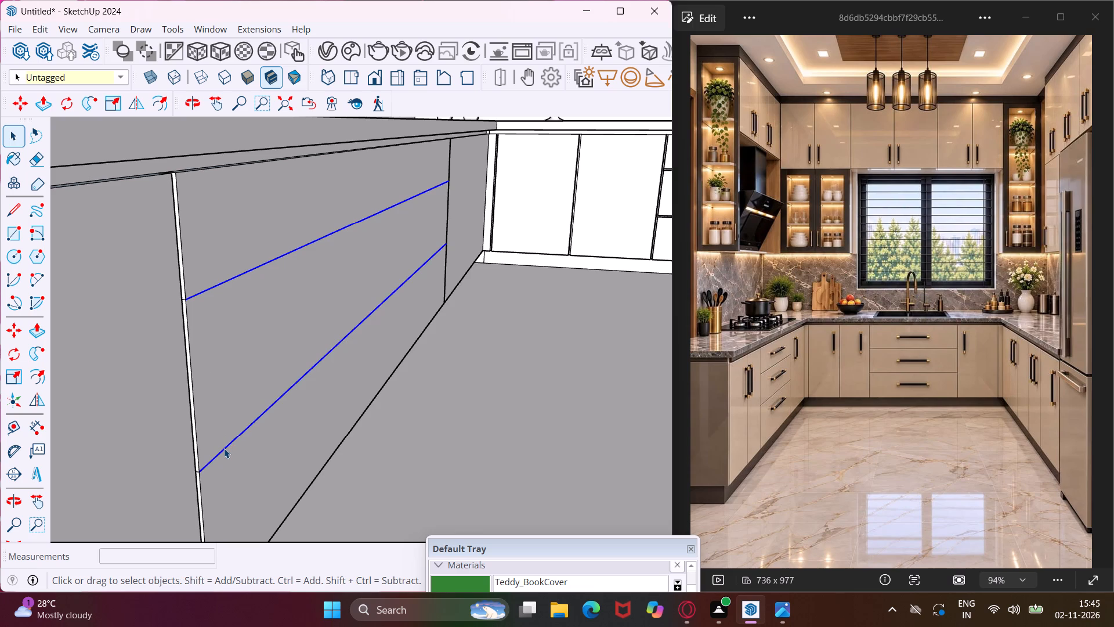
key("m")
scroll(205, 461, "up", 8)
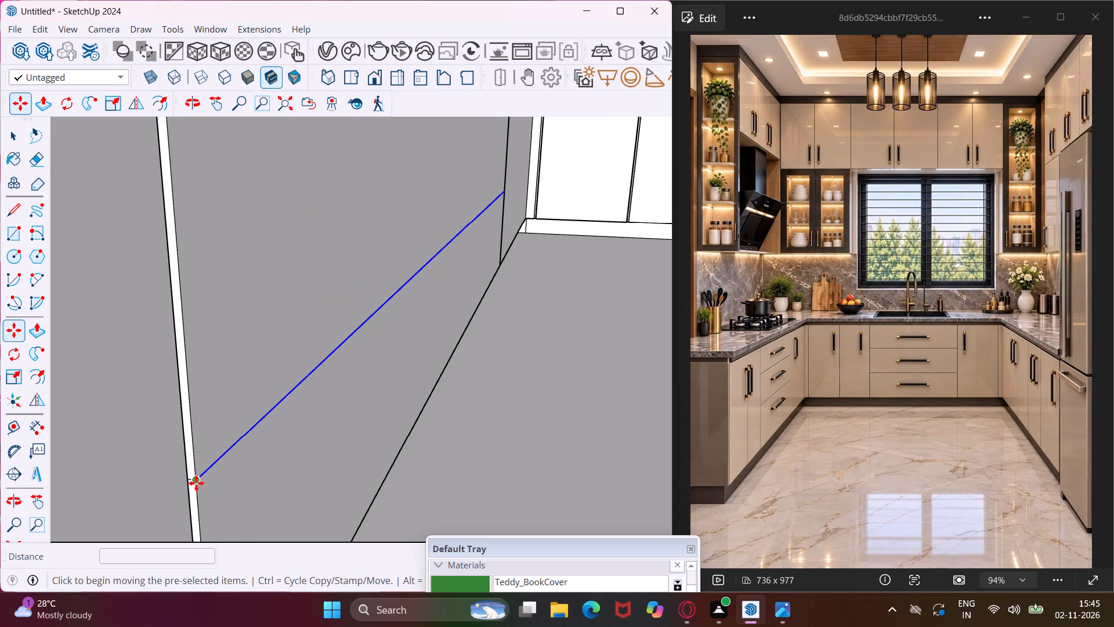
left_click(198, 478)
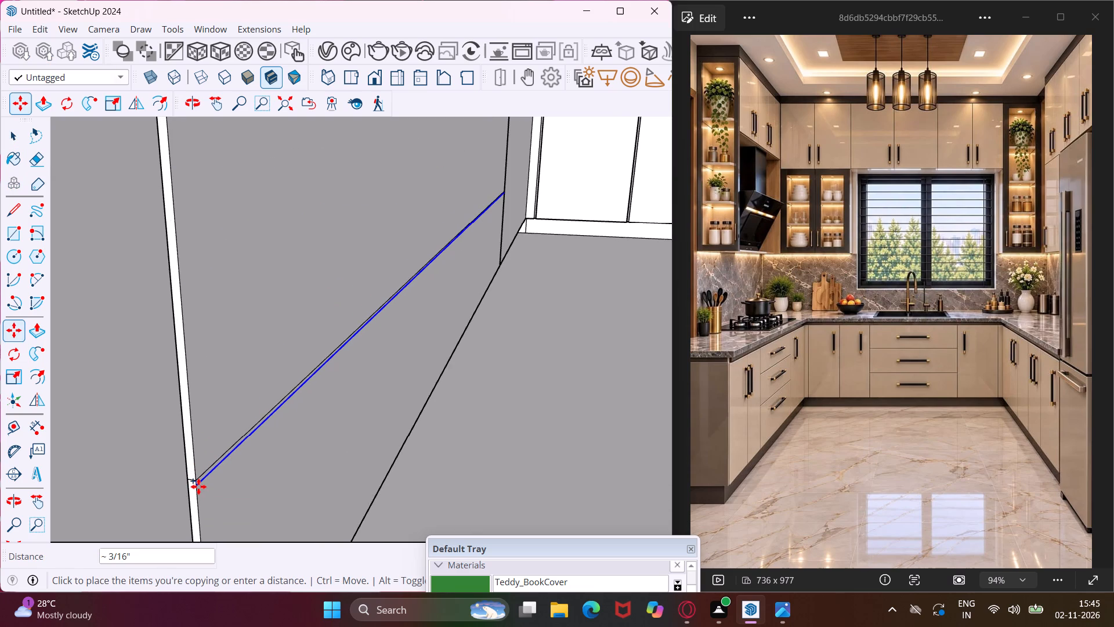
type(".4\"")
key("Return")
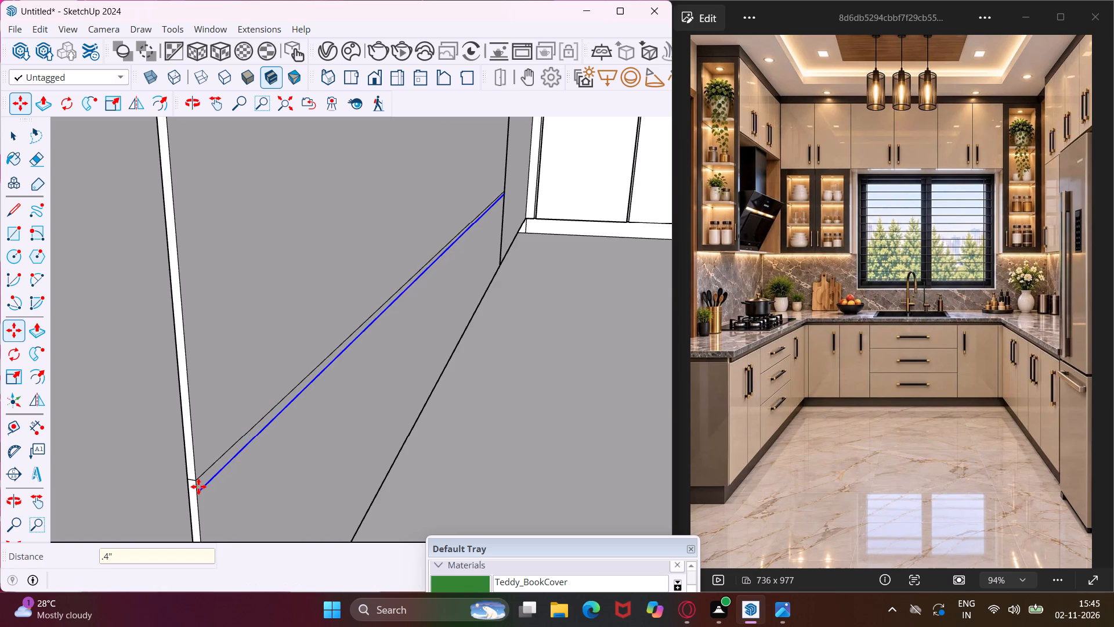
key("Escape")
Recess both horizontal gap strips between the cooktop drawers by 3/4".
key("space")
middle_click_drag(198, 487, 148, 496)
scroll(196, 476, "up", 4)
left_click(211, 460)
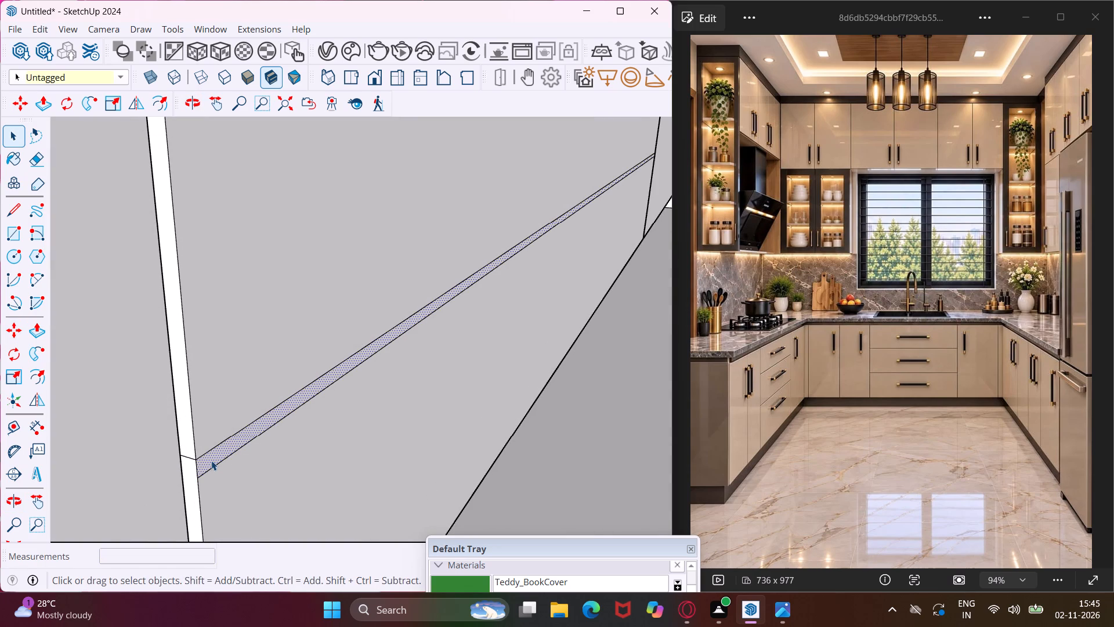
key("p")
left_click(211, 460)
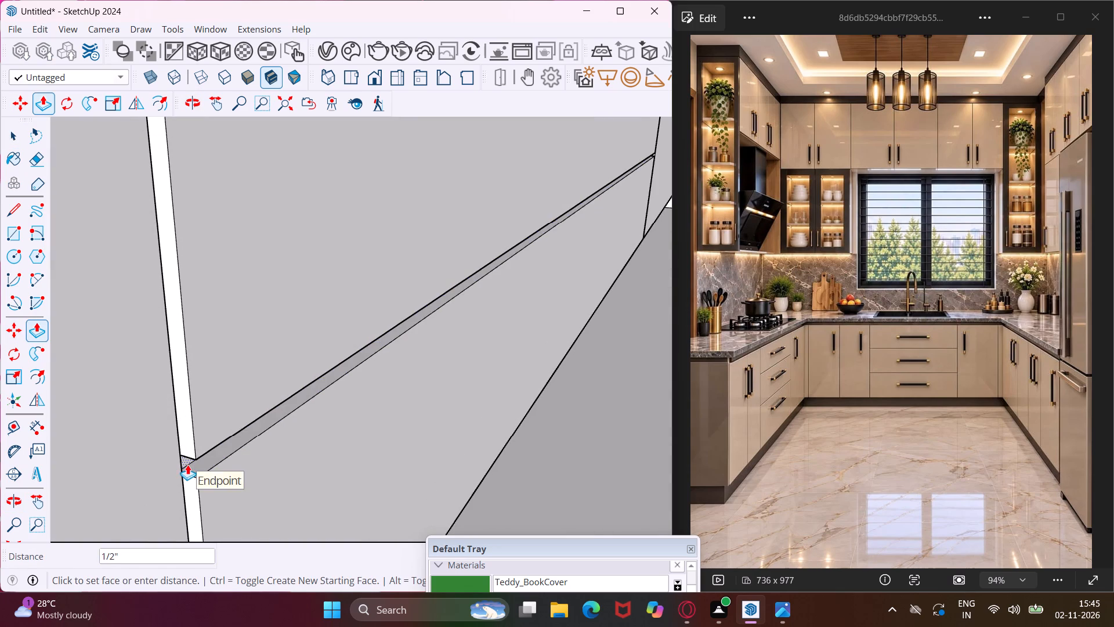
middle_click_drag(187, 464, 6, 449)
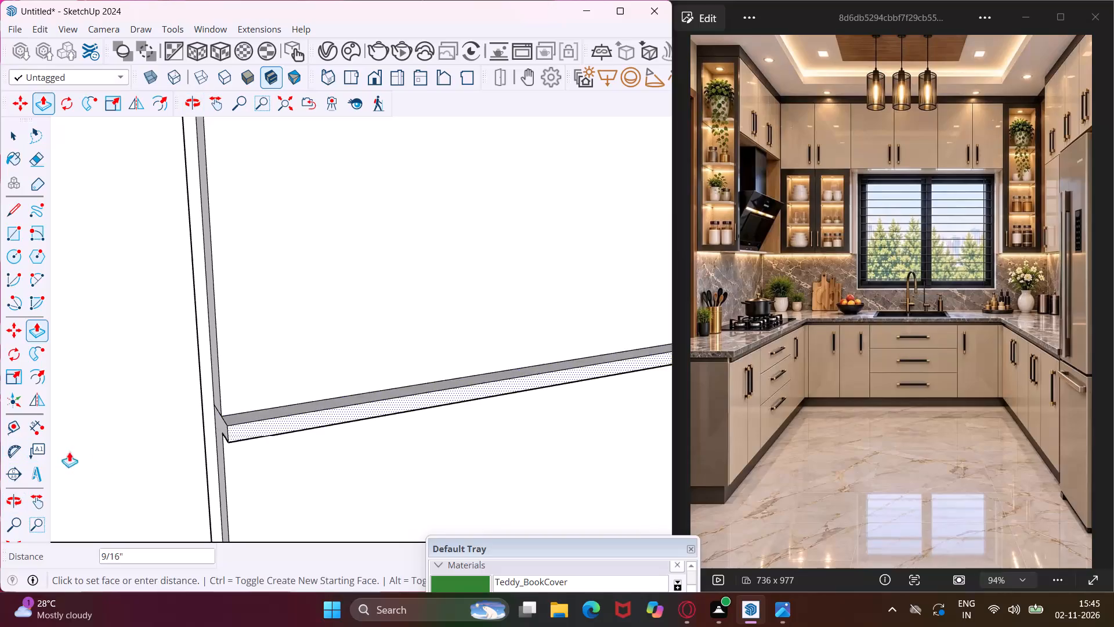
scroll(207, 430, "up", 7)
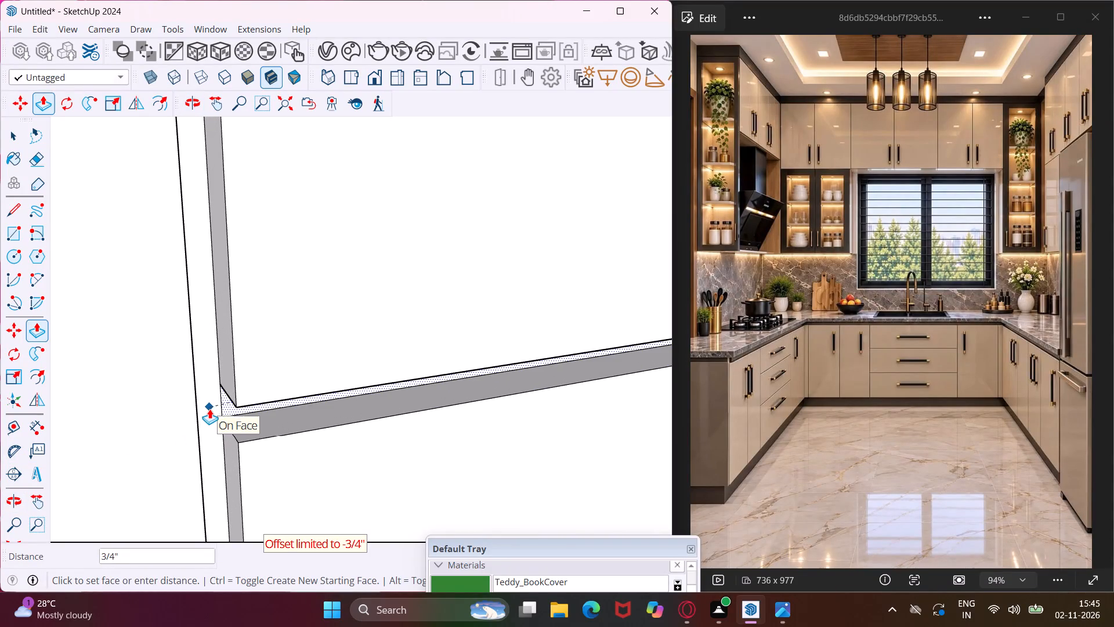
left_click(209, 409)
middle_click_drag(209, 409, 297, 469)
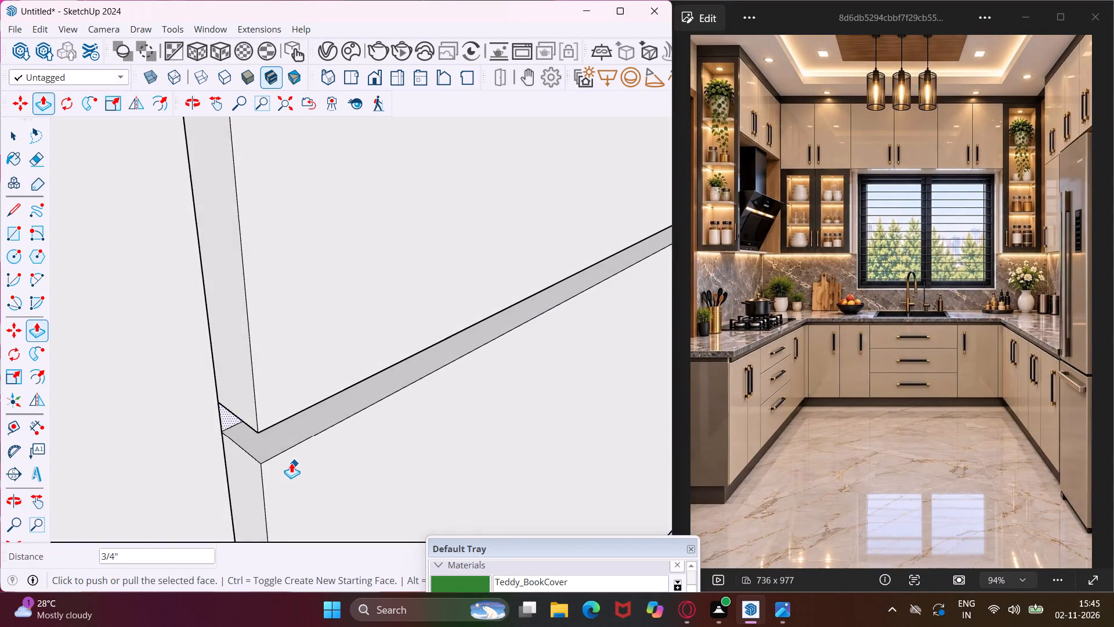
scroll(288, 461, "down", 17)
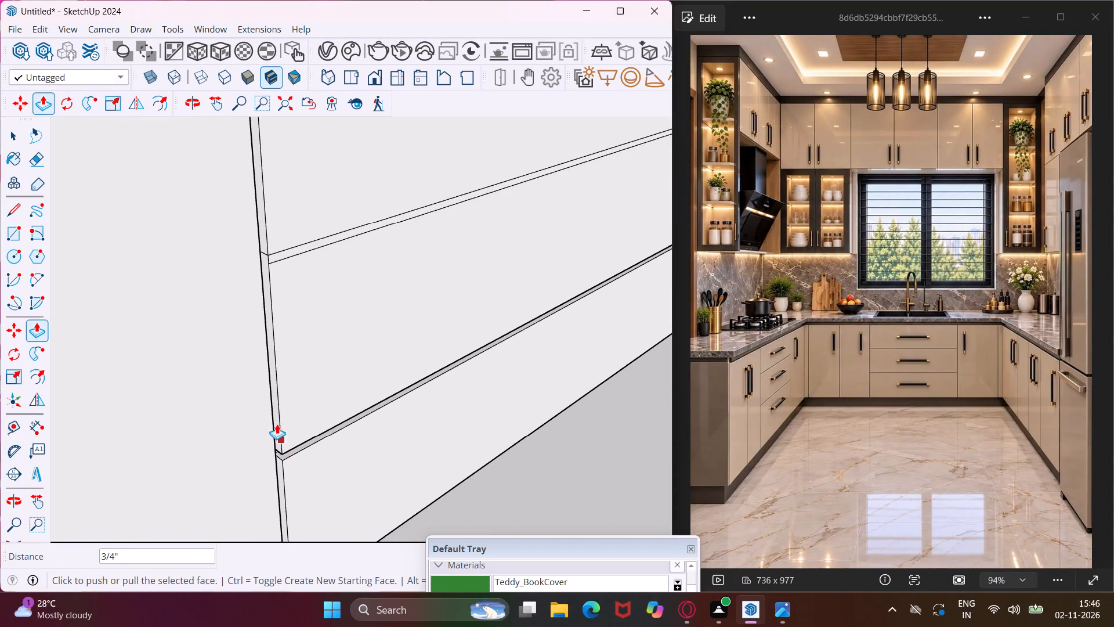
key("Escape")
scroll(287, 264, "up", 9)
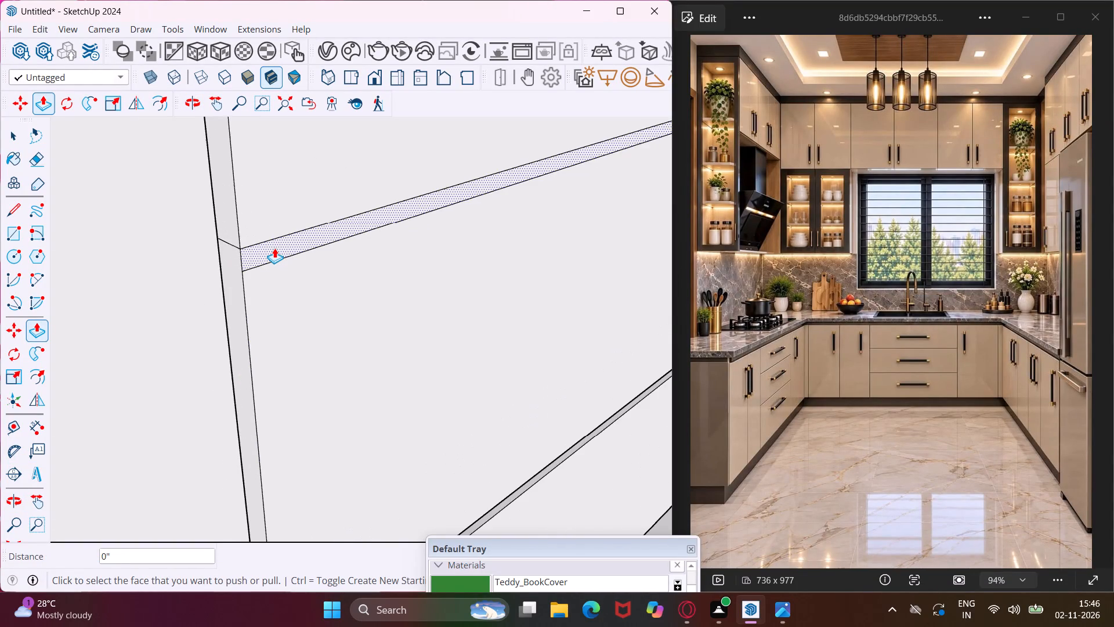
double_click(274, 247)
Recess the two vertical gaps between the upper cabinet doors at the range hood by the same 3/4".
scroll(248, 304, "down", 12)
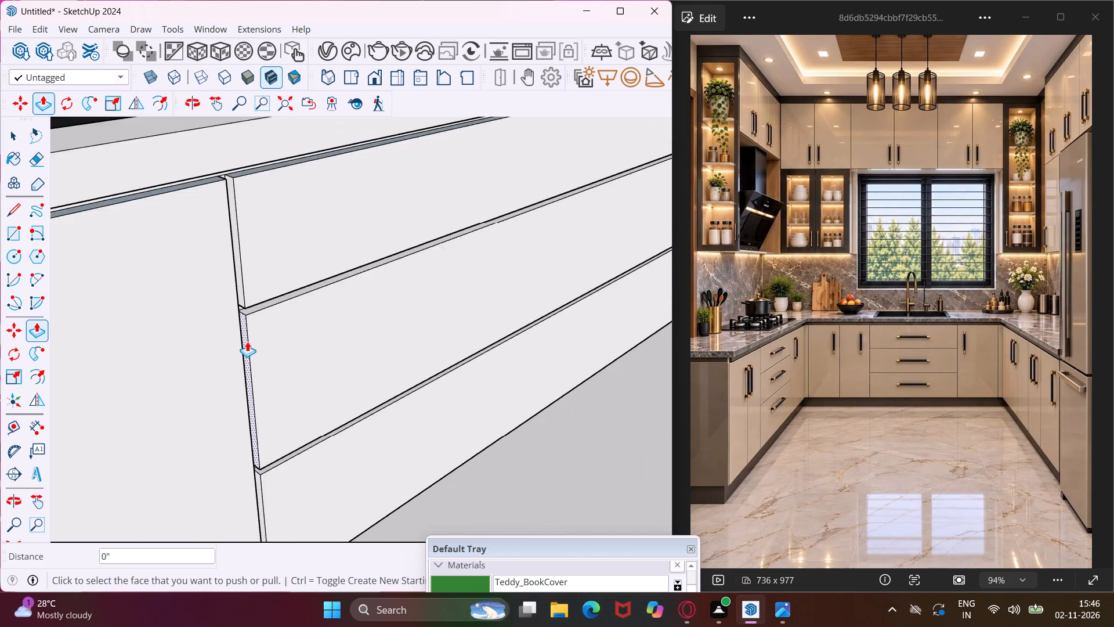
scroll(247, 341, "down", 17)
scroll(247, 341, "down", 4)
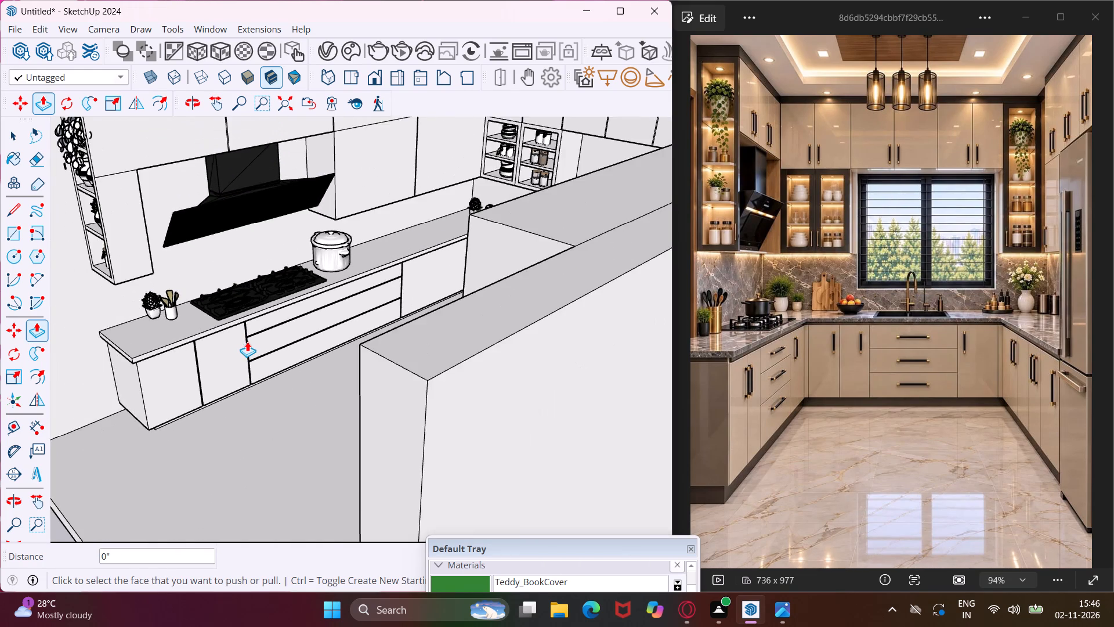
scroll(247, 341, "down", 2)
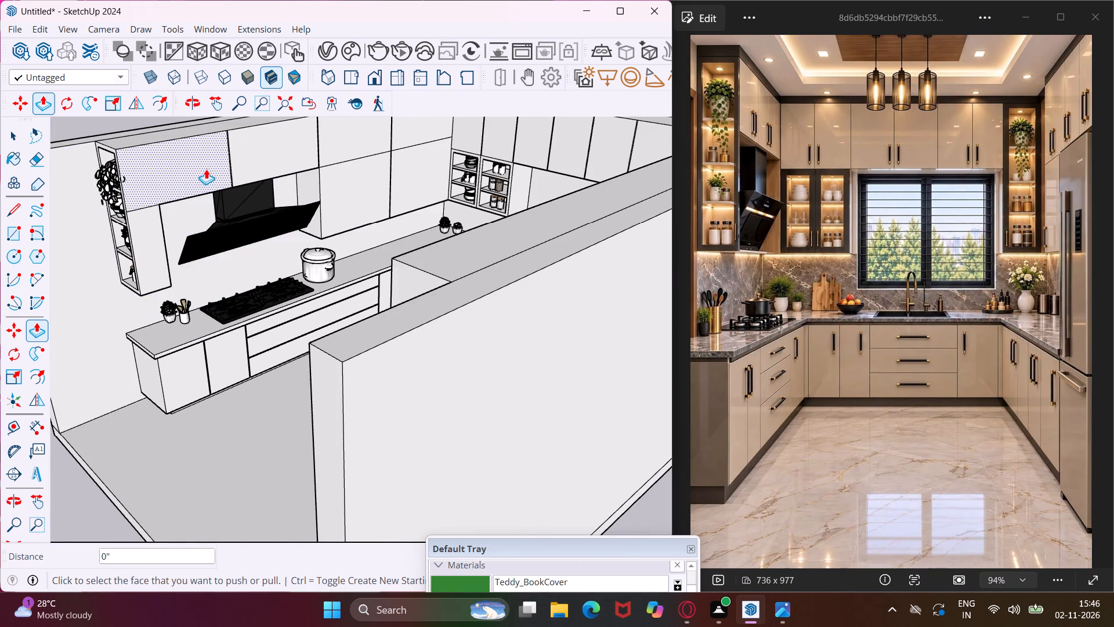
scroll(213, 165, "up", 5)
scroll(234, 155, "up", 20)
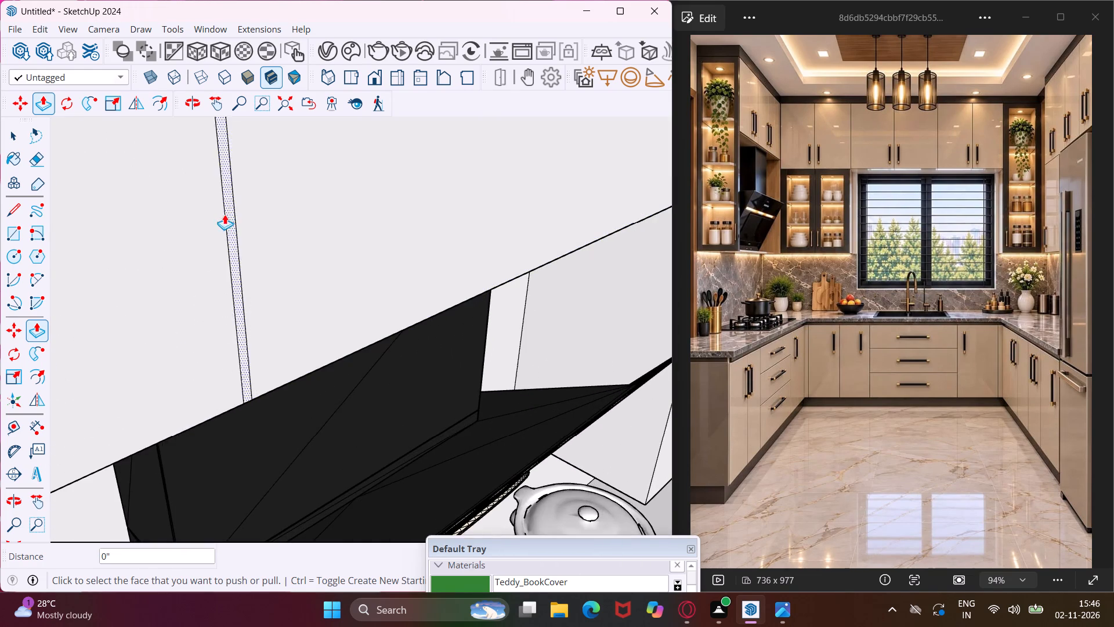
scroll(230, 222, "up", 4)
double_click(232, 224)
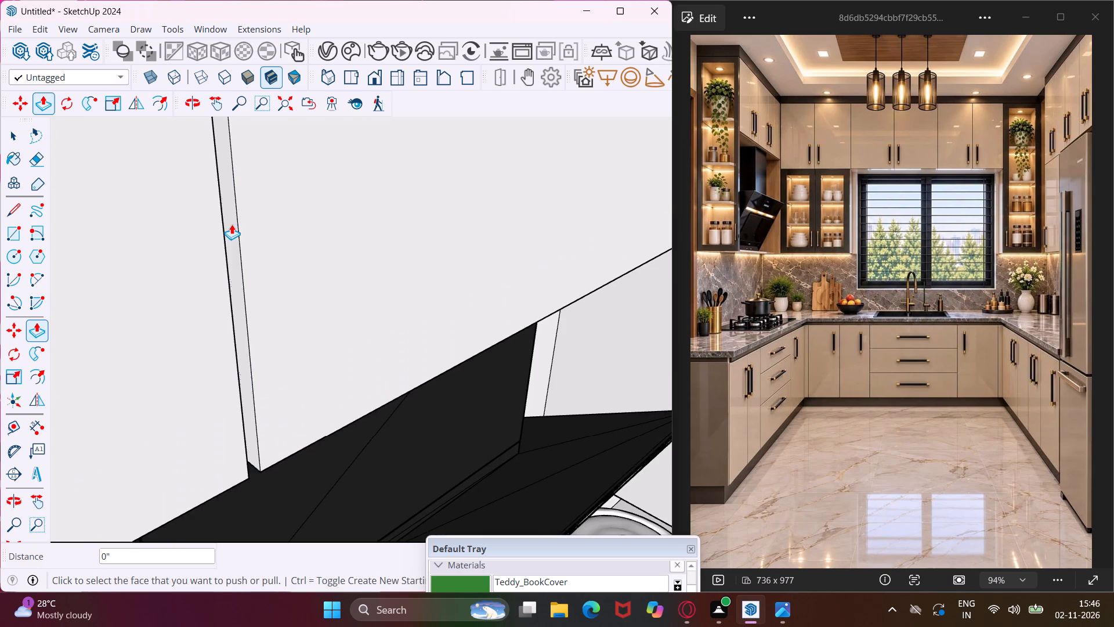
scroll(151, 294, "down", 18)
scroll(147, 301, "down", 6)
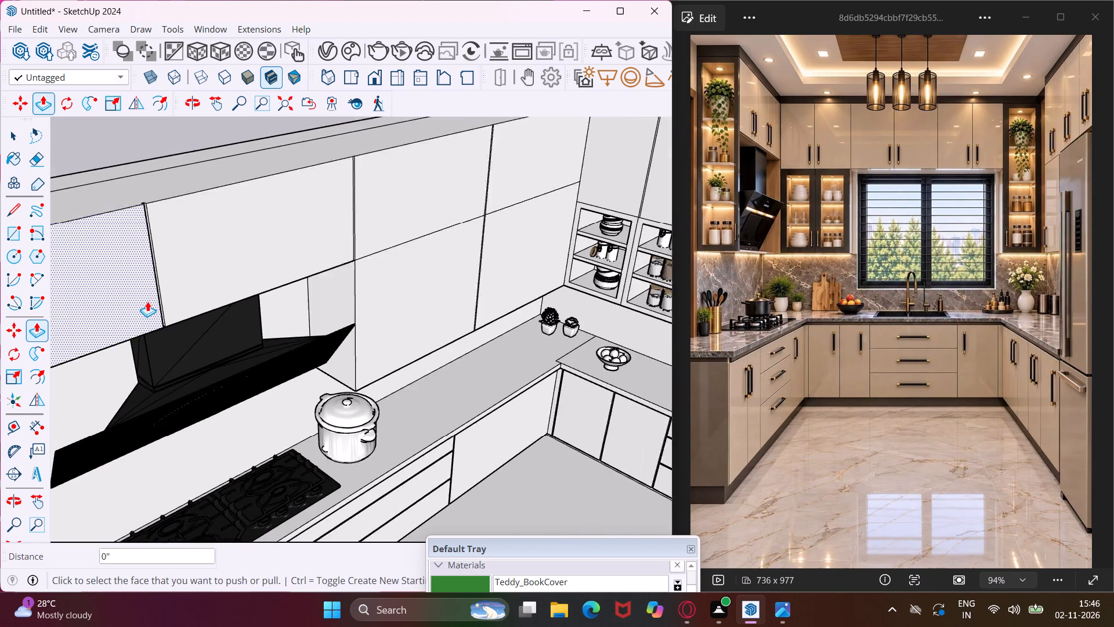
scroll(359, 199, "up", 9)
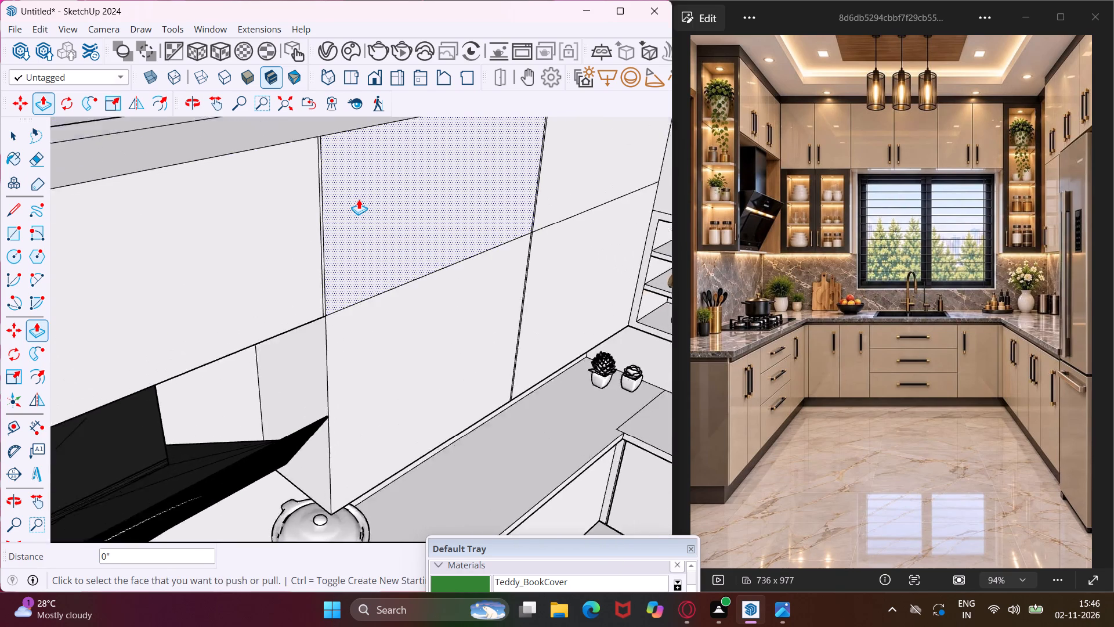
scroll(359, 199, "up", 11)
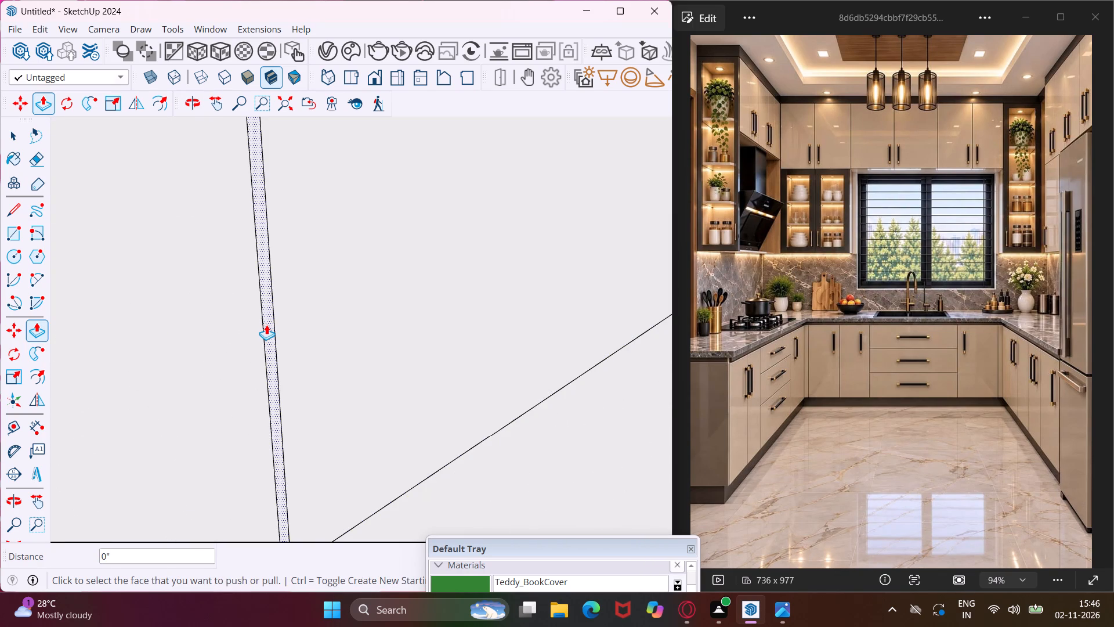
double_click(266, 325)
Recess the upper and lower sections of the vertical gap between the wall cabinets from hood to back corner by 3/4".
scroll(194, 348, "down", 11)
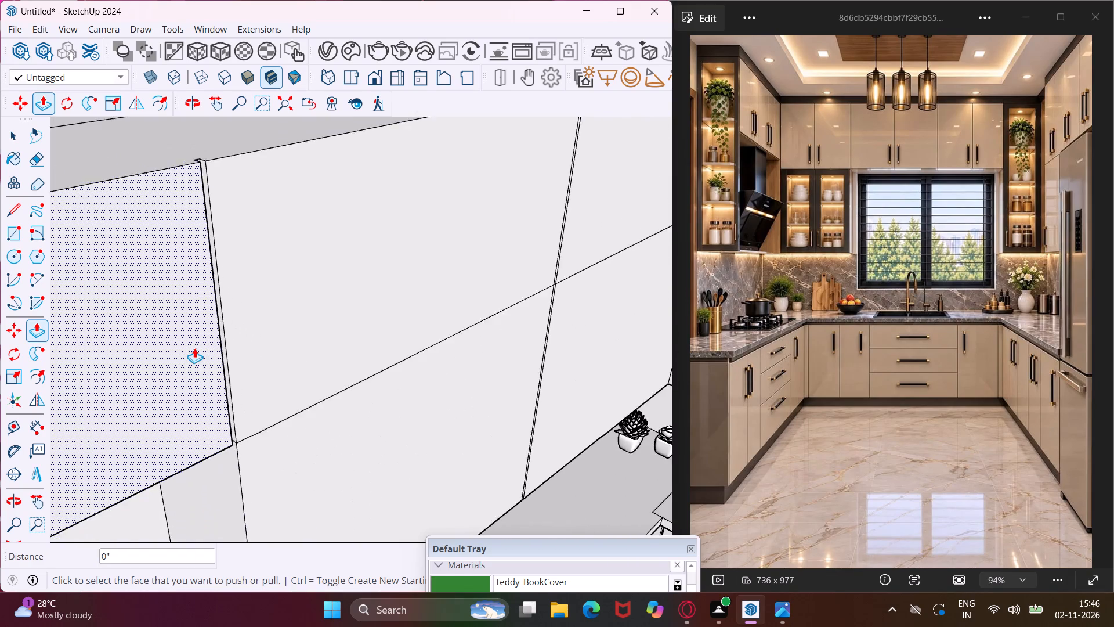
scroll(194, 348, "down", 5)
middle_click_drag(489, 239, 392, 255)
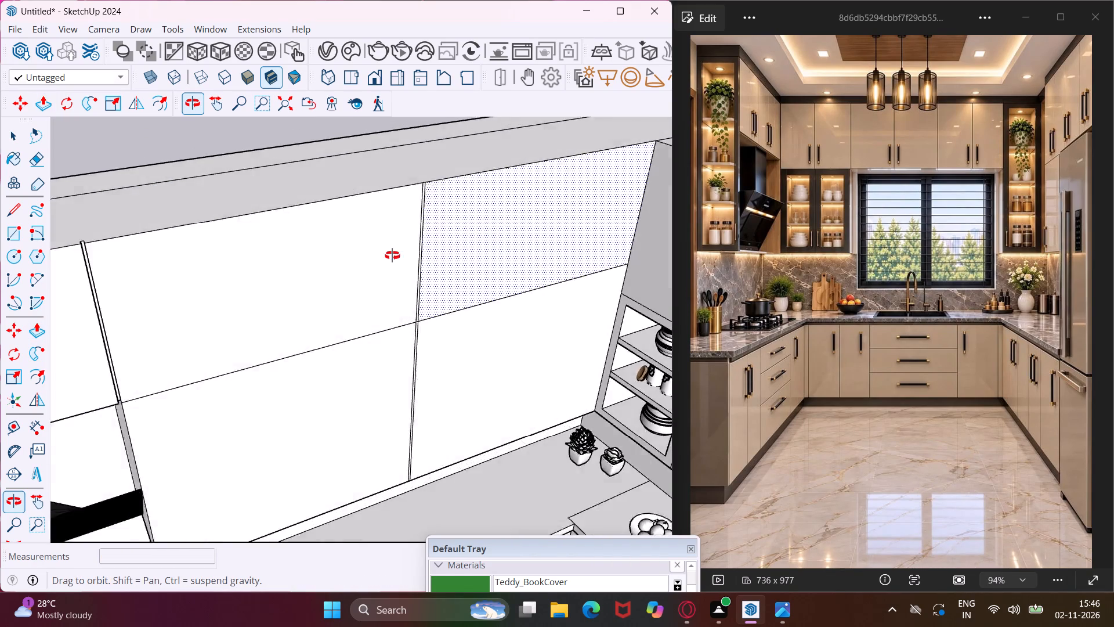
middle_click_drag(392, 255, 321, 265)
scroll(329, 234, "up", 11)
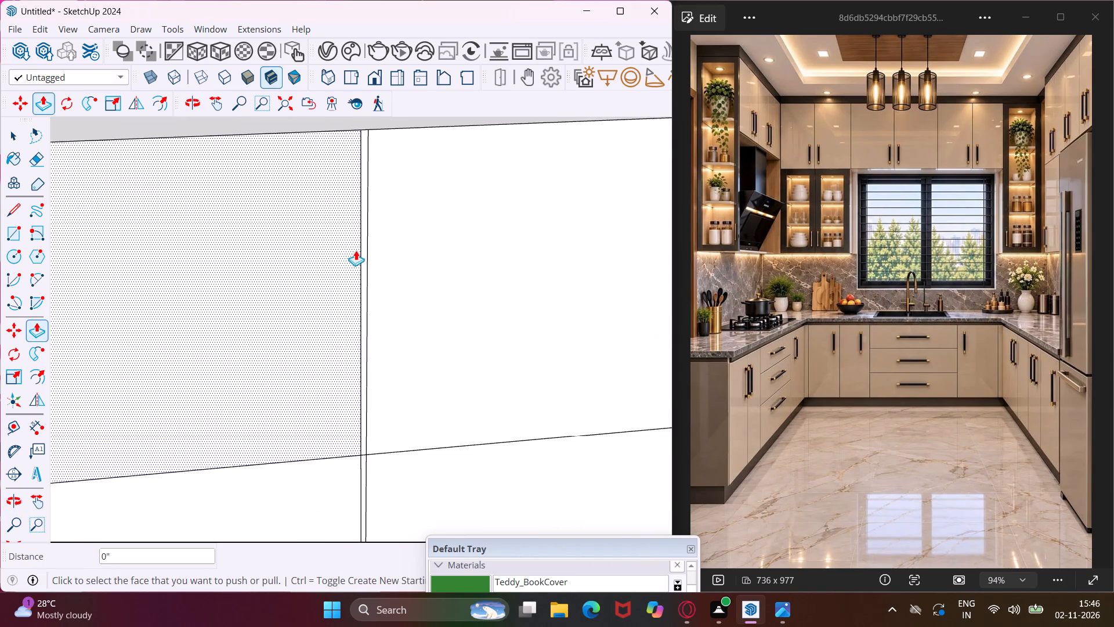
scroll(356, 250, "up", 9)
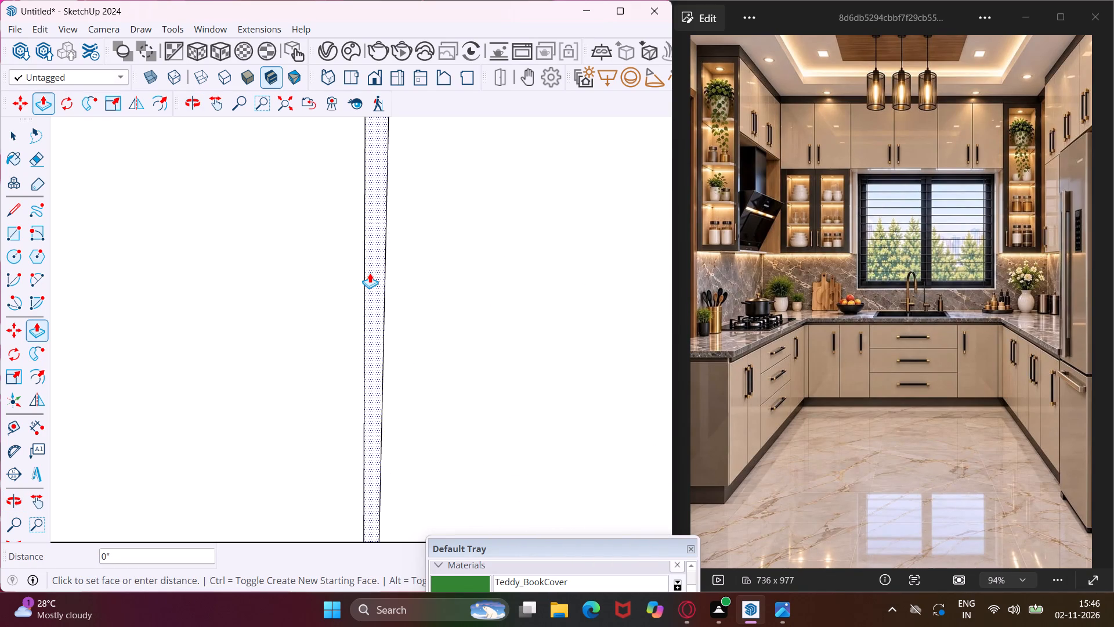
double_click(370, 273)
scroll(265, 289, "down", 12)
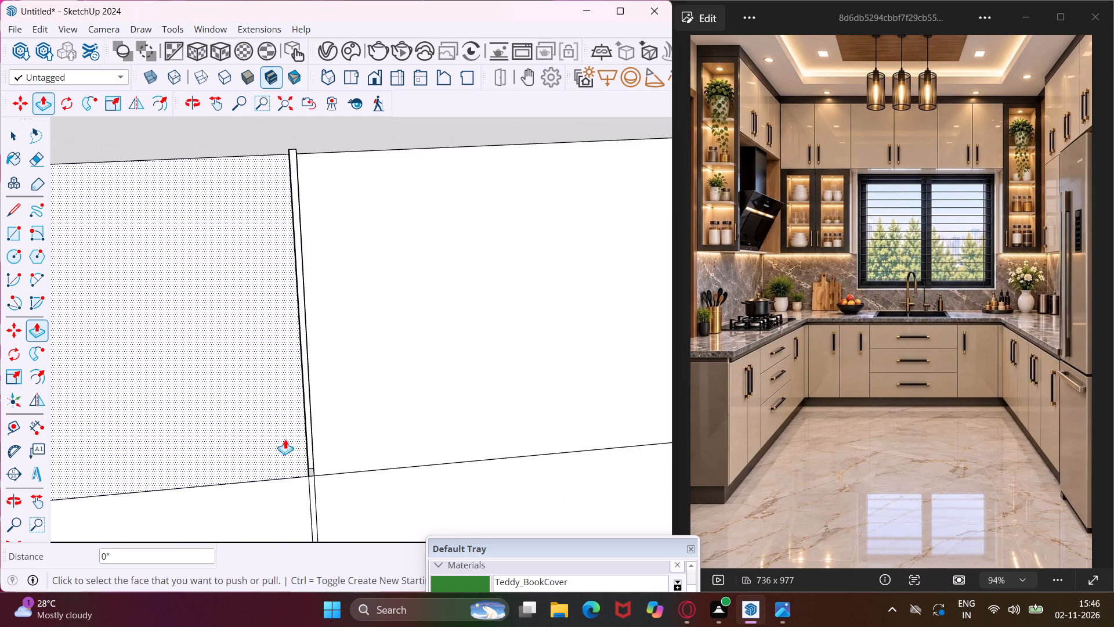
scroll(313, 500, "up", 8)
double_click(313, 497)
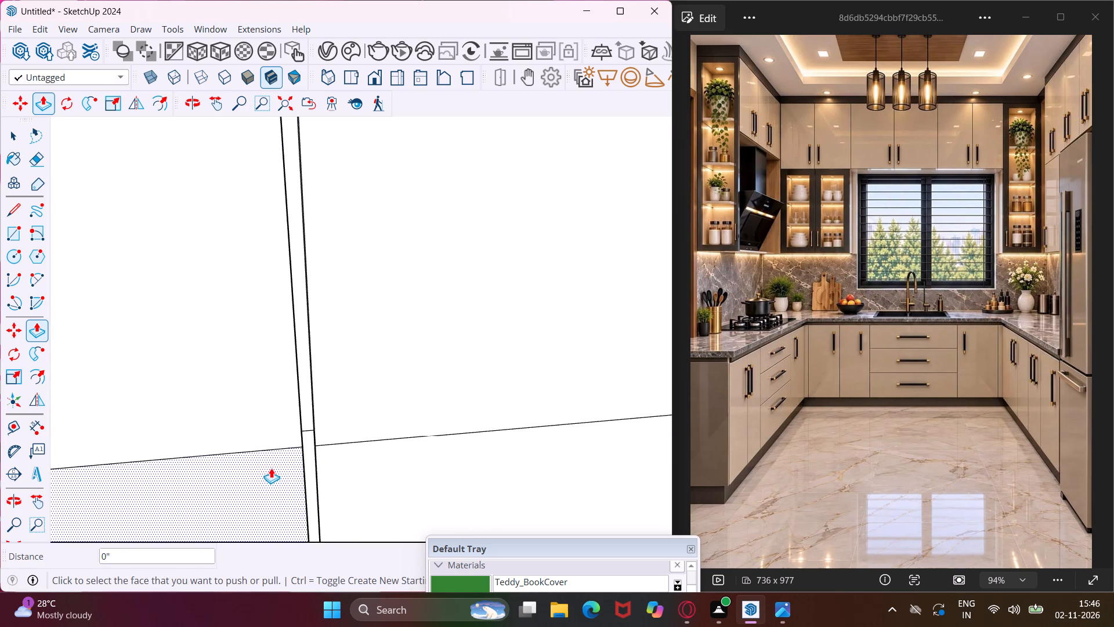
On the back wall, recess the two vertical upper-cabinet door gaps nearest the cooktop-side corner by the same 3/4".
scroll(271, 468, "down", 17)
scroll(261, 457, "down", 5)
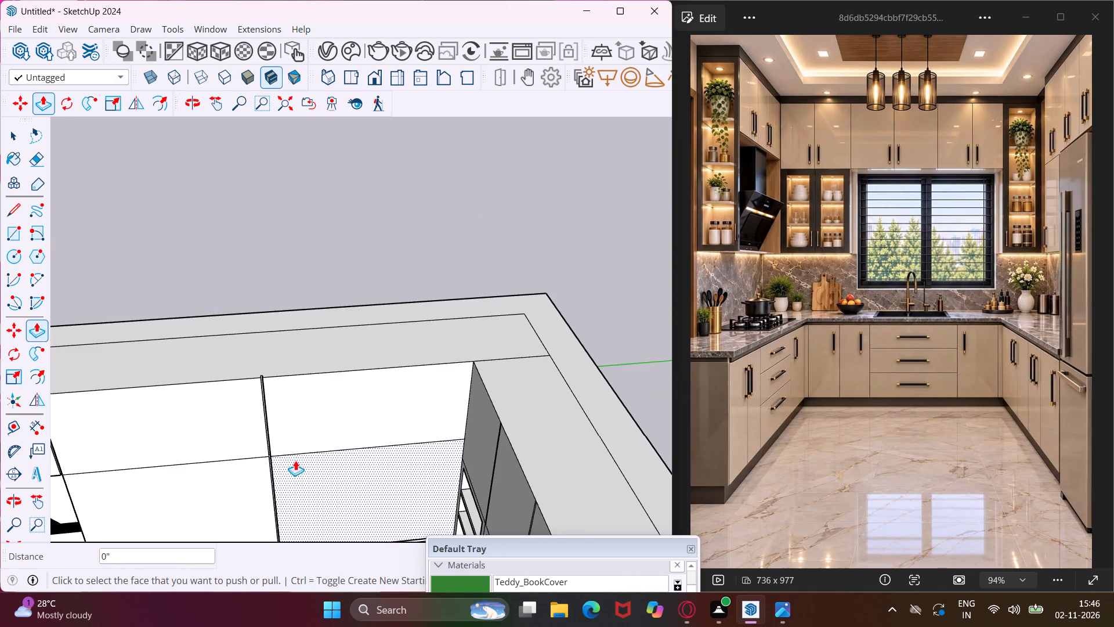
middle_click_drag(334, 460, 571, 425)
scroll(550, 348, "up", 6)
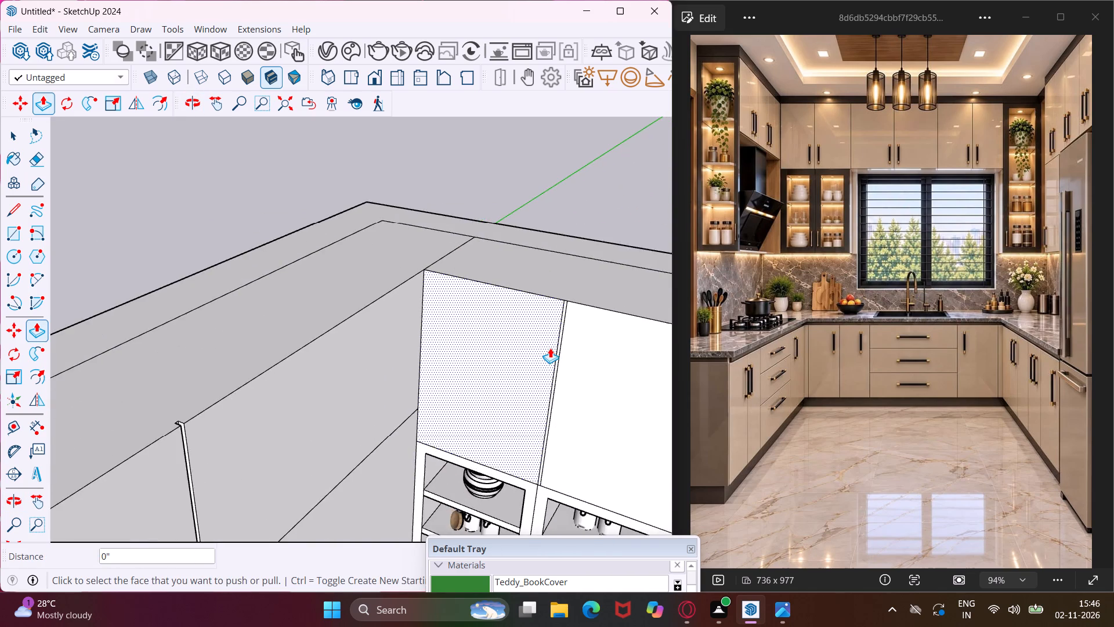
scroll(550, 348, "up", 15)
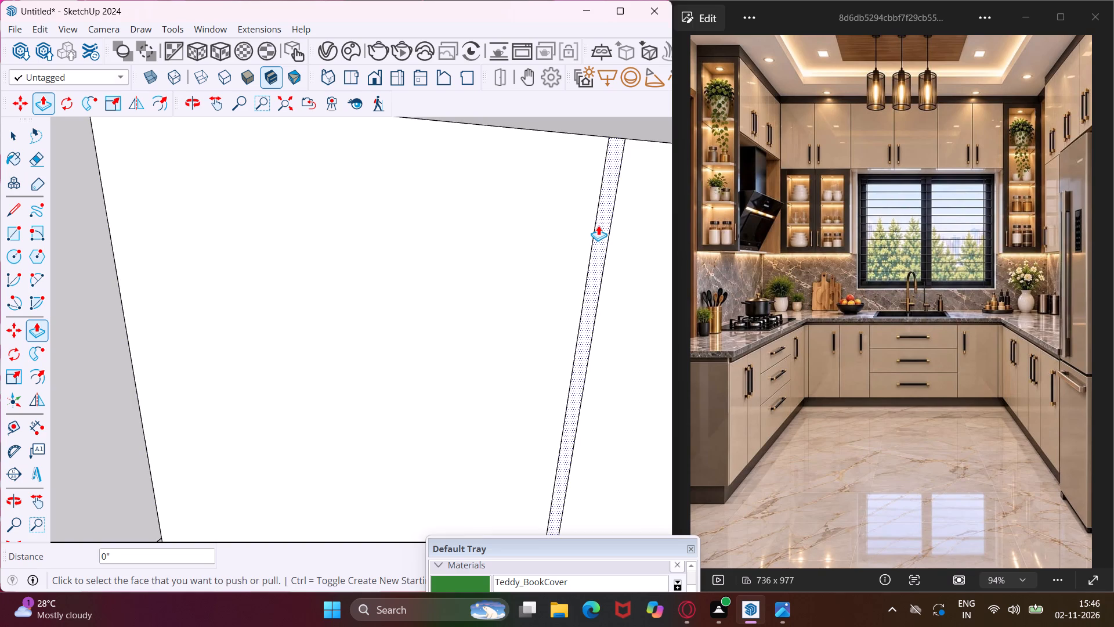
double_click(598, 225)
scroll(419, 262, "down", 6)
scroll(345, 260, "down", 10)
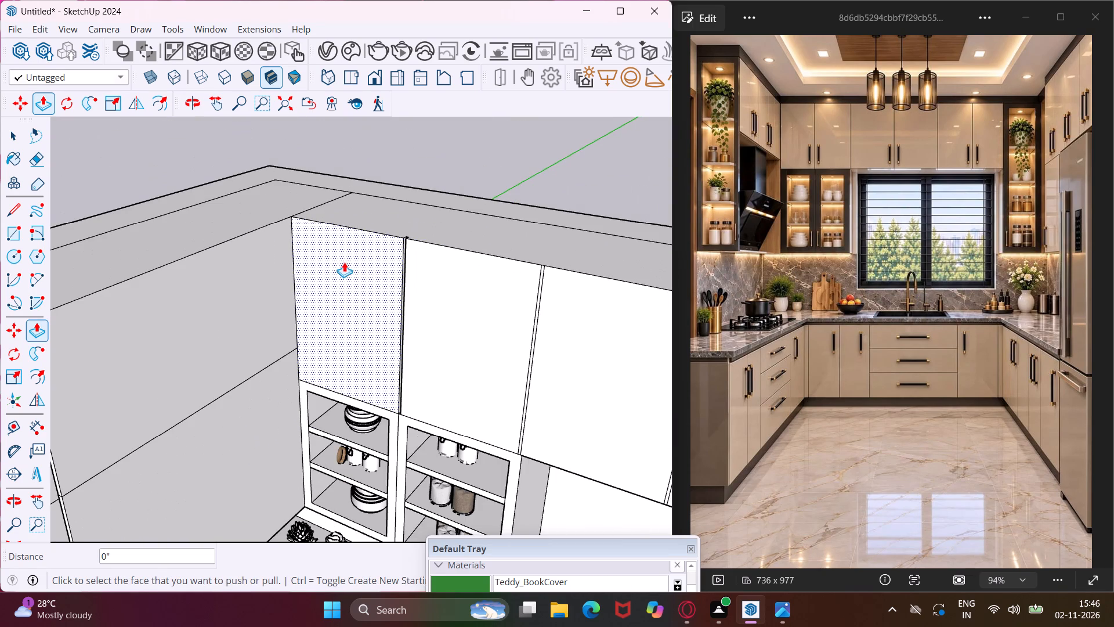
scroll(545, 278, "up", 11)
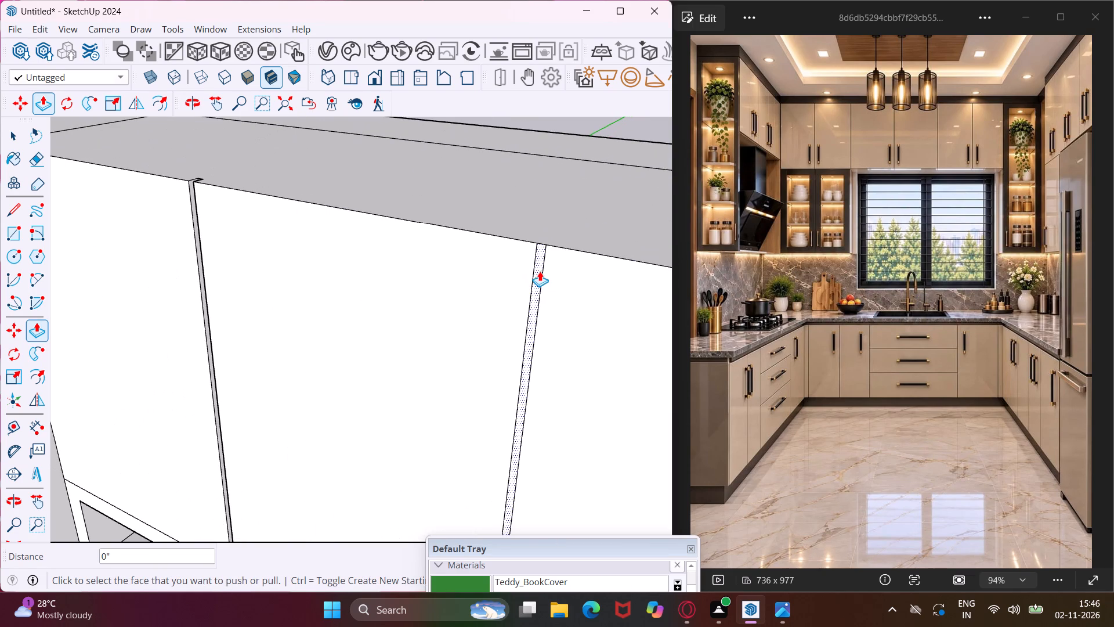
double_click(540, 271)
Recess the remaining three vertical gaps between the back wall's upper cabinet doors by the same 3/4".
scroll(314, 322, "down", 18)
scroll(314, 322, "down", 5)
middle_click_drag(341, 338, 497, 369)
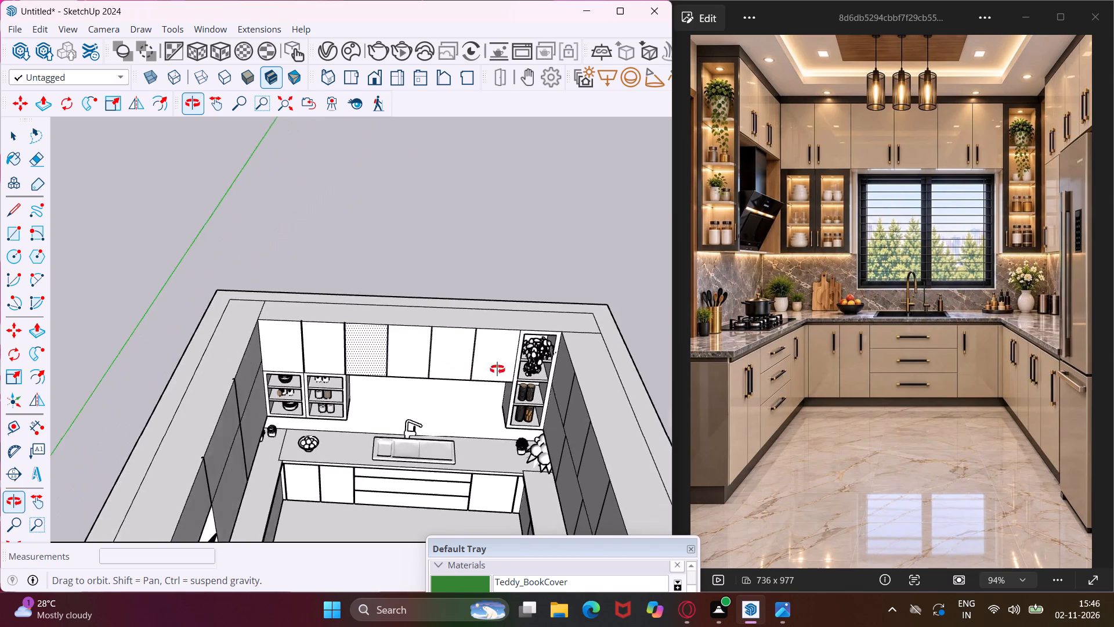
middle_click_drag(497, 369, 614, 372)
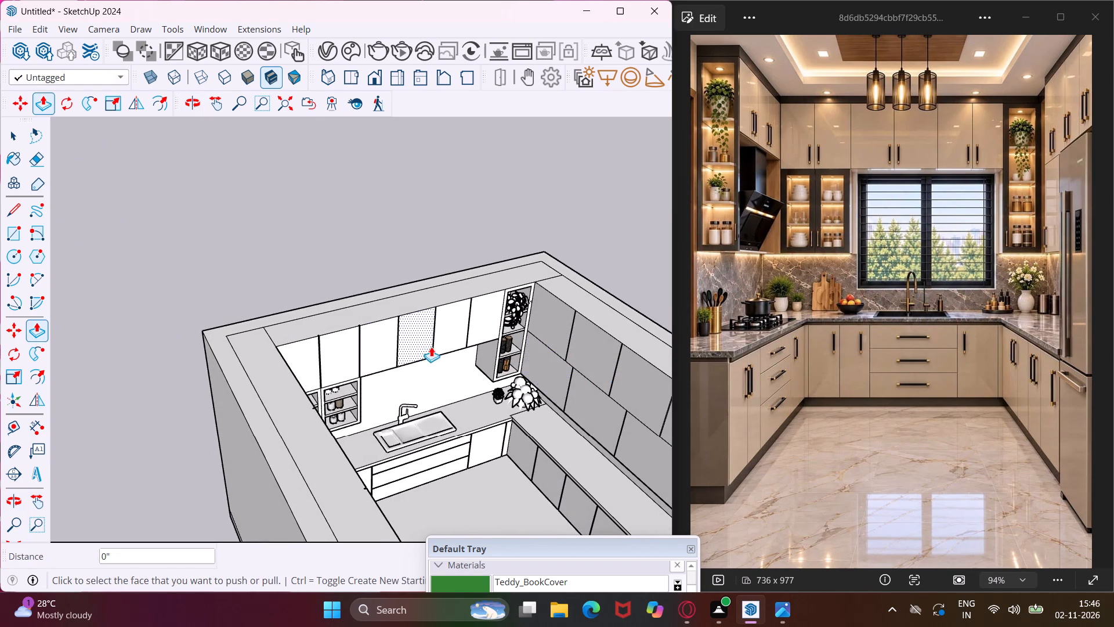
scroll(406, 325, "up", 18)
scroll(367, 280, "up", 6)
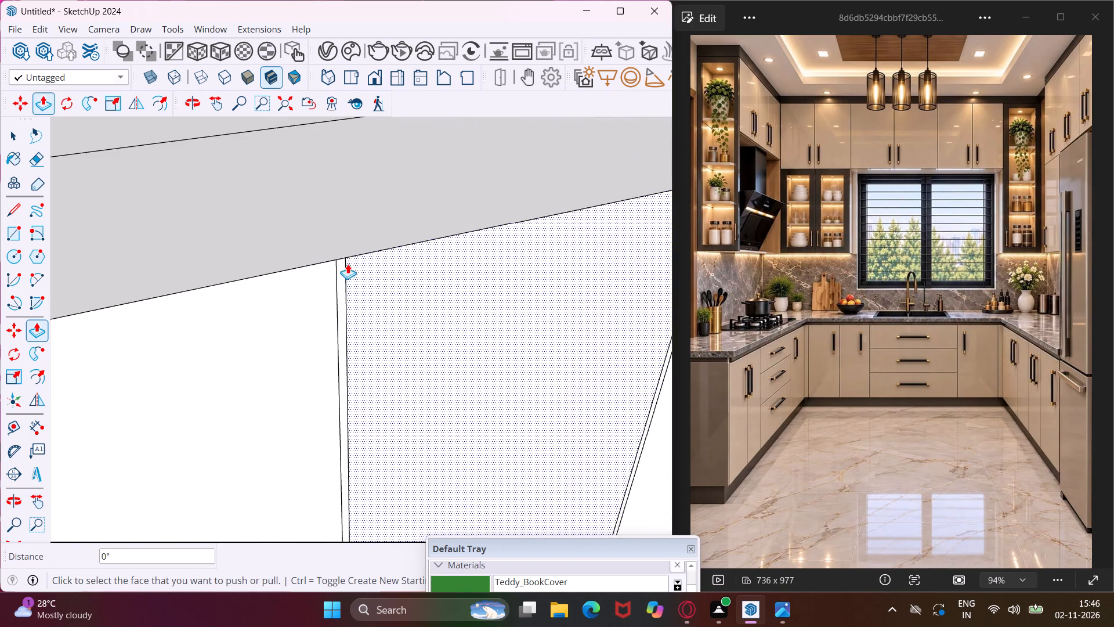
scroll(348, 264, "up", 3)
double_click(336, 270)
scroll(279, 284, "down", 6)
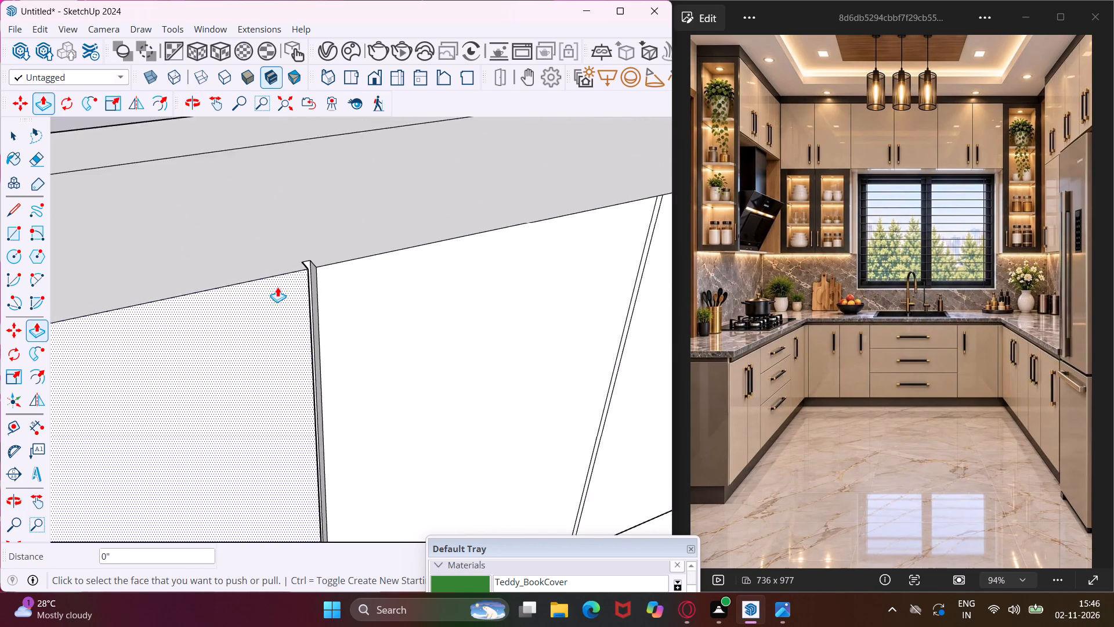
scroll(277, 287, "down", 9)
scroll(468, 258, "up", 7)
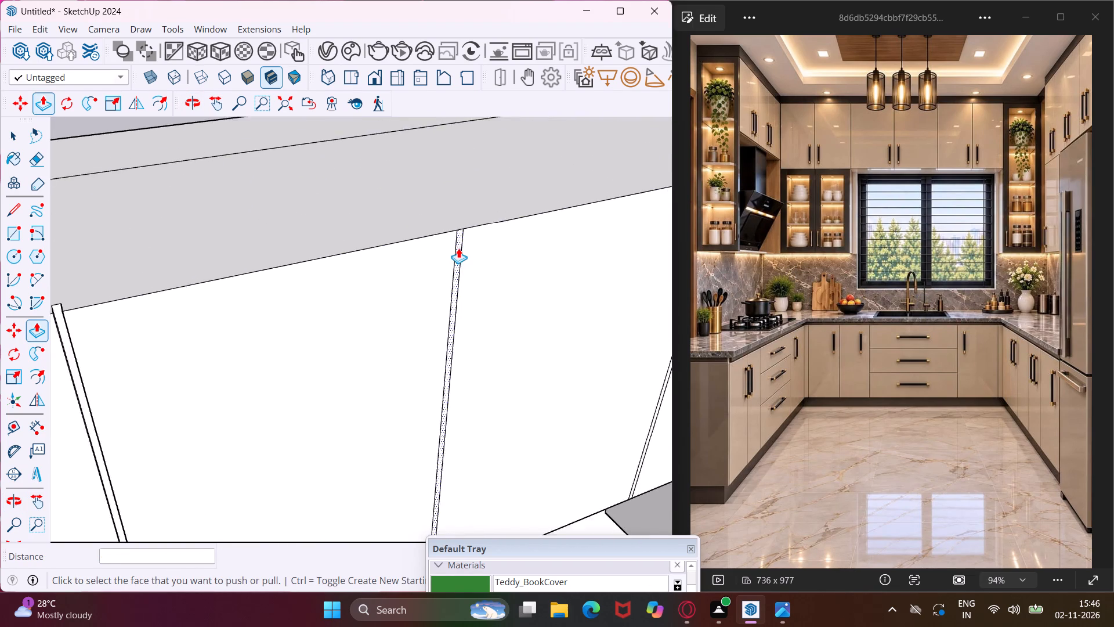
scroll(458, 248, "up", 5)
double_click(458, 248)
scroll(310, 273, "down", 10)
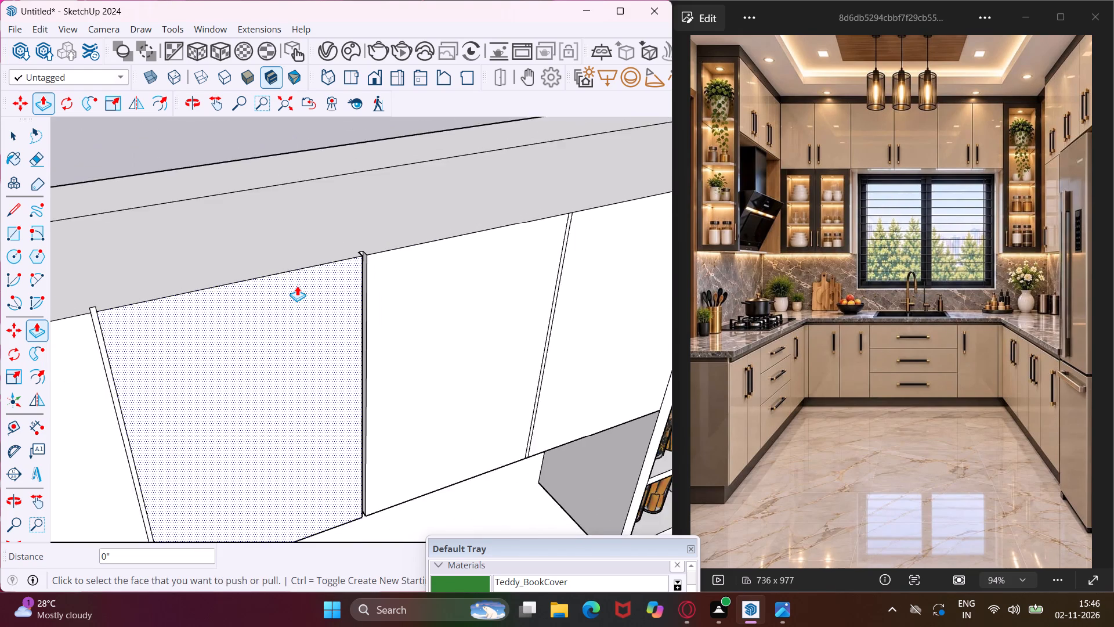
scroll(297, 286, "down", 3)
scroll(508, 242, "up", 9)
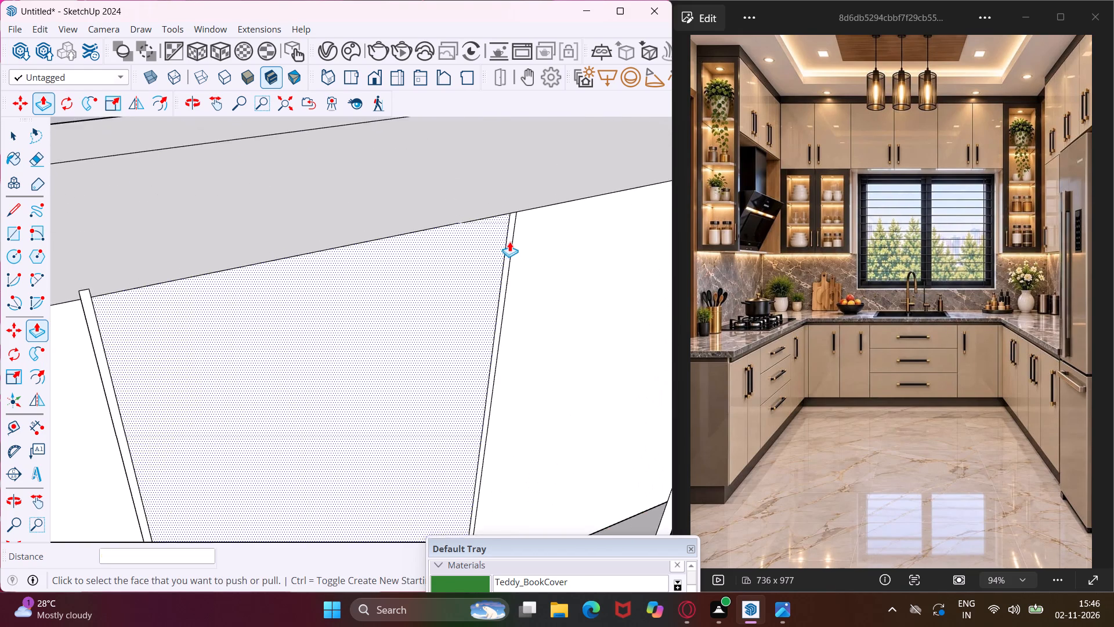
scroll(509, 242, "up", 2)
double_click(510, 242)
On the refrigerator wall, recess the two top-row upper cabinet door gaps nearest the refrigerator end by the same 3/4".
scroll(340, 252, "down", 6)
scroll(289, 264, "down", 11)
scroll(229, 299, "down", 16)
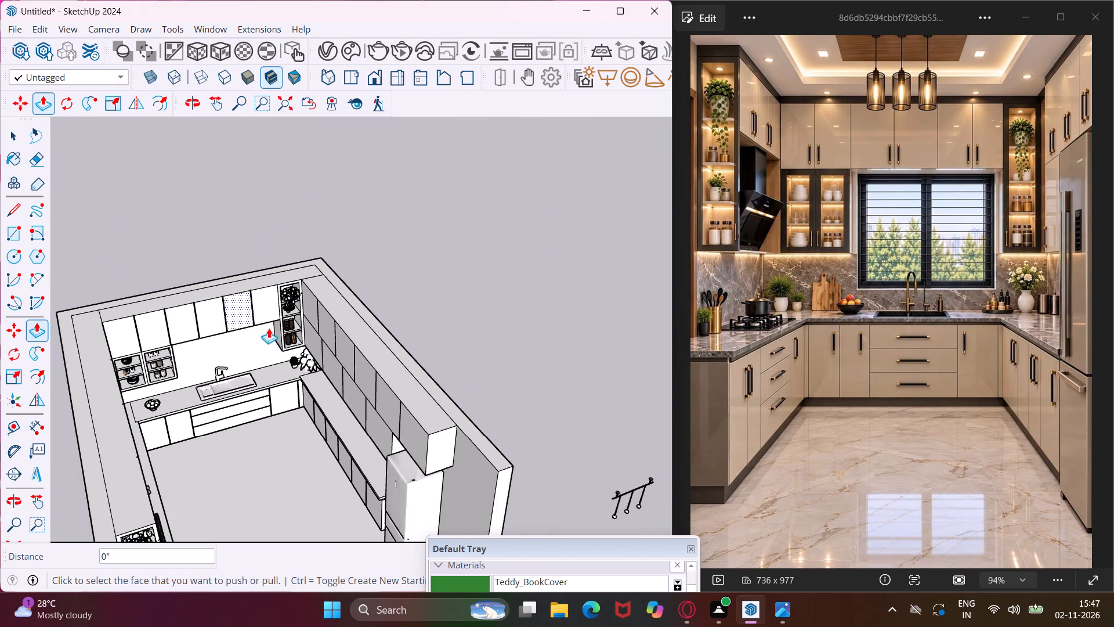
middle_click_drag(362, 374, 588, 374)
scroll(529, 348, "up", 2)
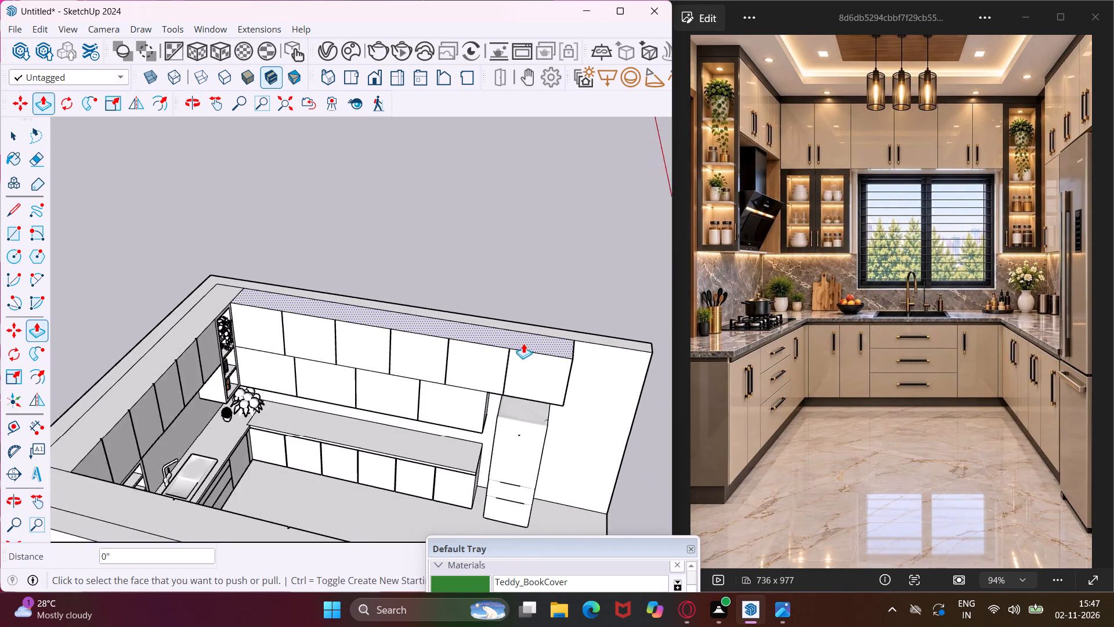
scroll(523, 343, "up", 2)
scroll(509, 336, "up", 20)
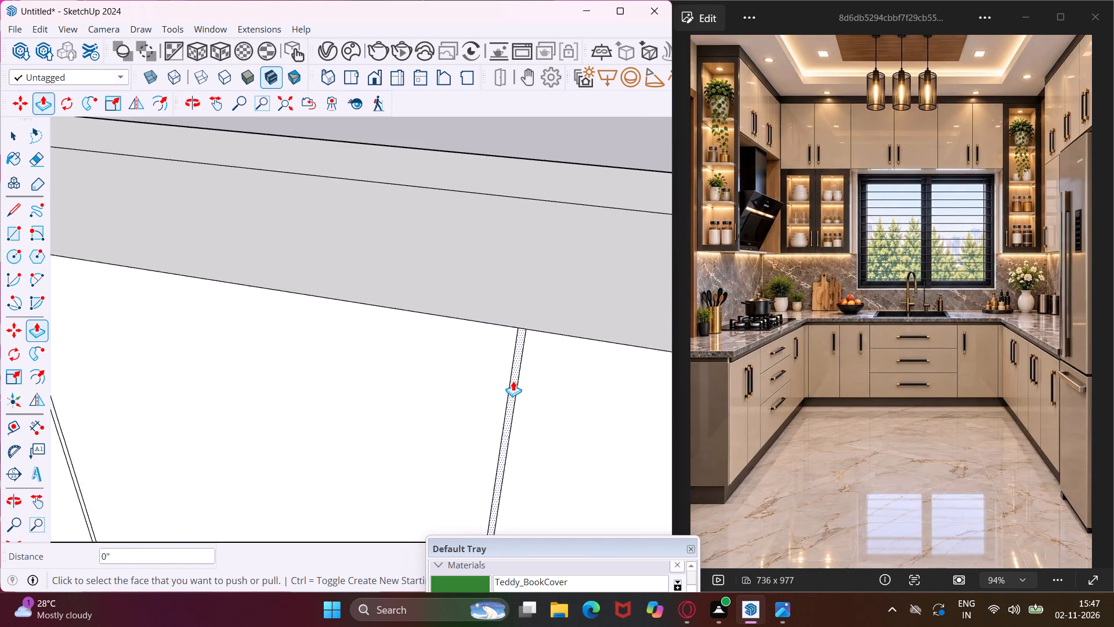
scroll(513, 381, "up", 3)
double_click(513, 381)
scroll(498, 402, "down", 10)
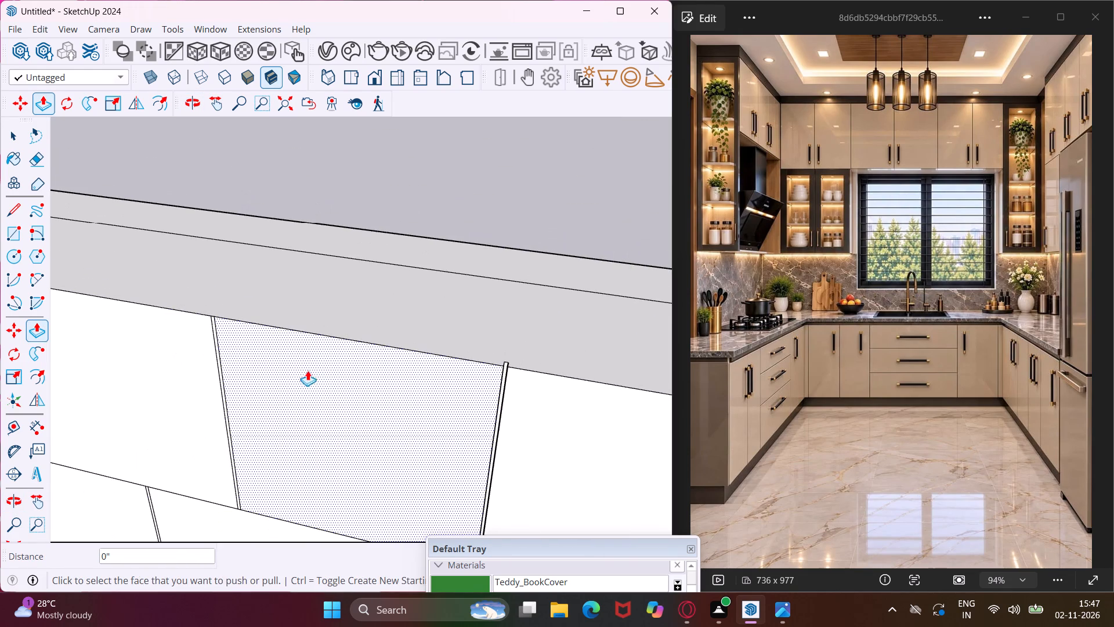
scroll(217, 338, "up", 9)
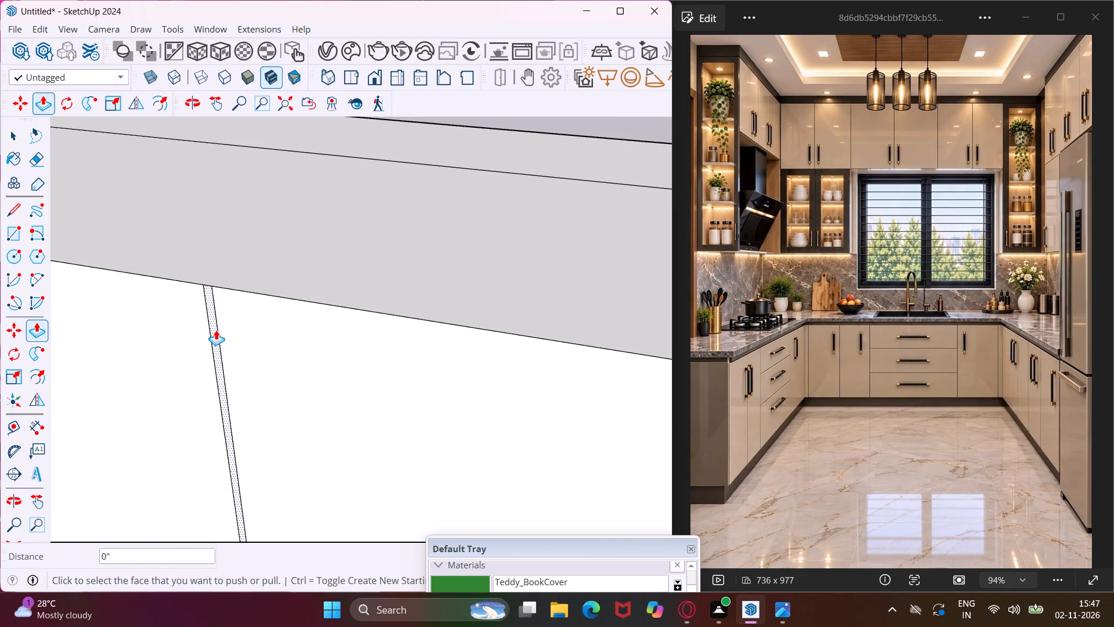
double_click(216, 330)
scroll(274, 246, "down", 15)
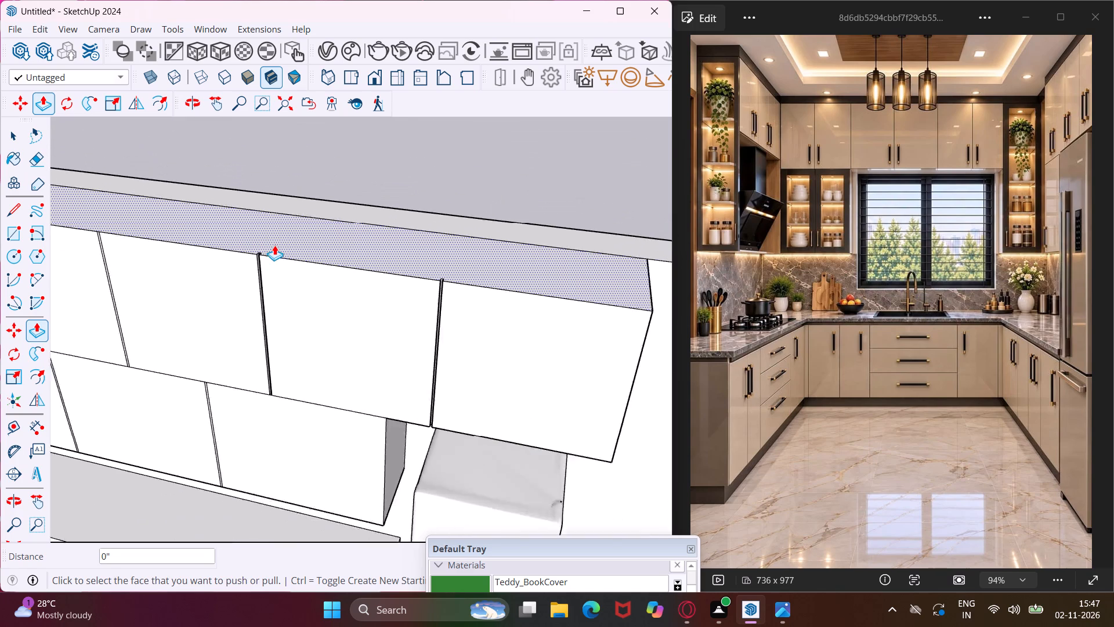
Recess the top-row and lower-row door gaps nearest the back corner on the refrigerator wall by the same 3/4".
scroll(274, 245, "down", 6)
middle_click_drag(251, 264, 538, 234)
scroll(527, 232, "down", 5)
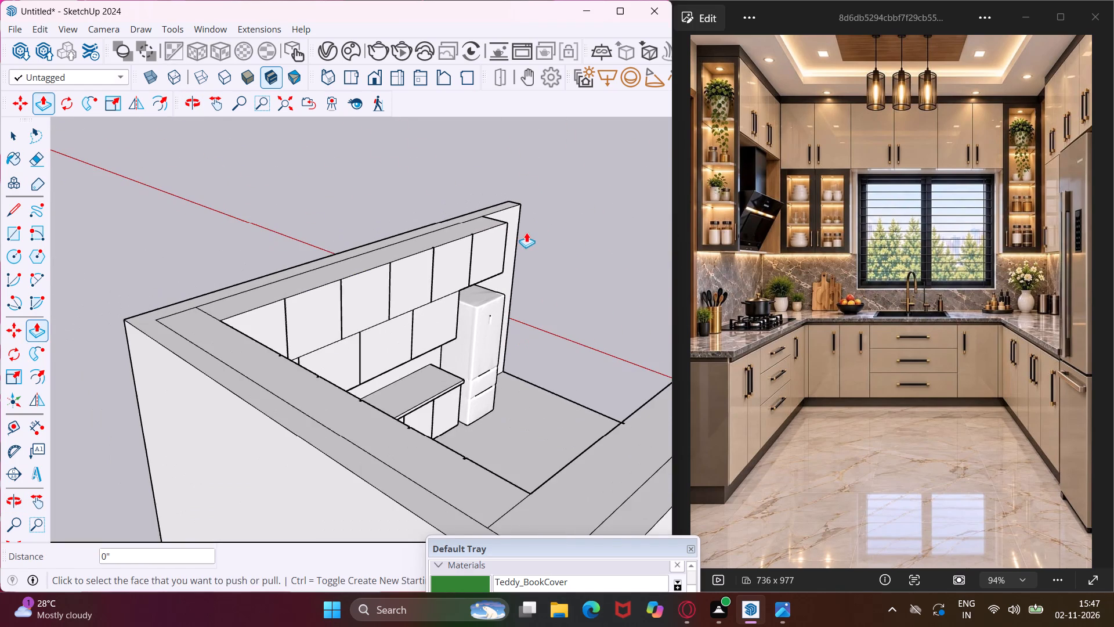
middle_click_drag(326, 325, 218, 342)
scroll(275, 315, "up", 5)
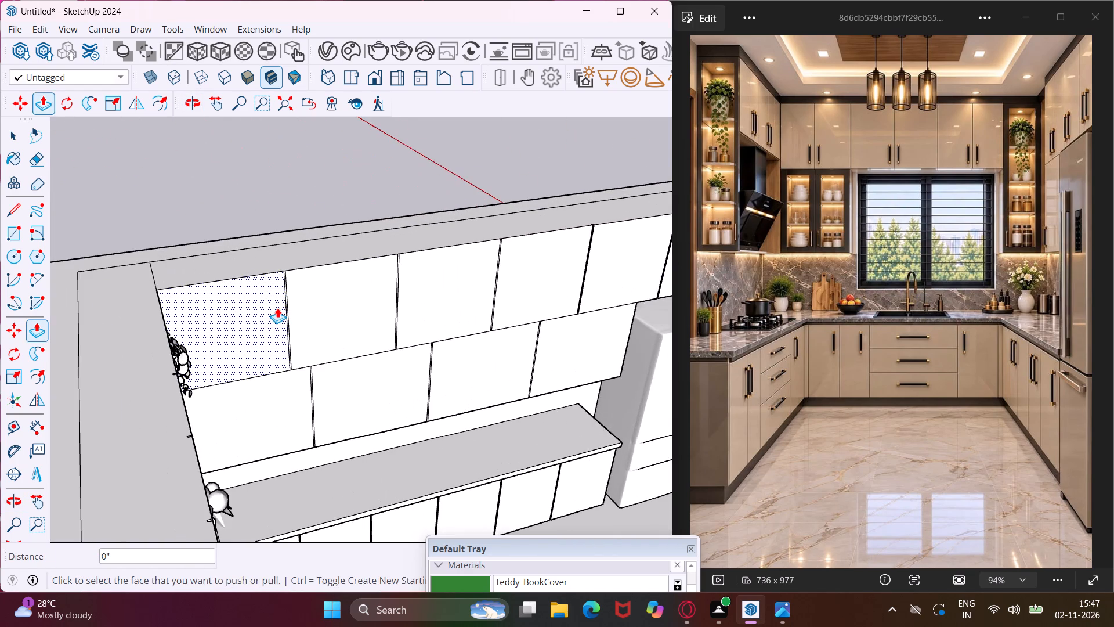
scroll(277, 308, "up", 15)
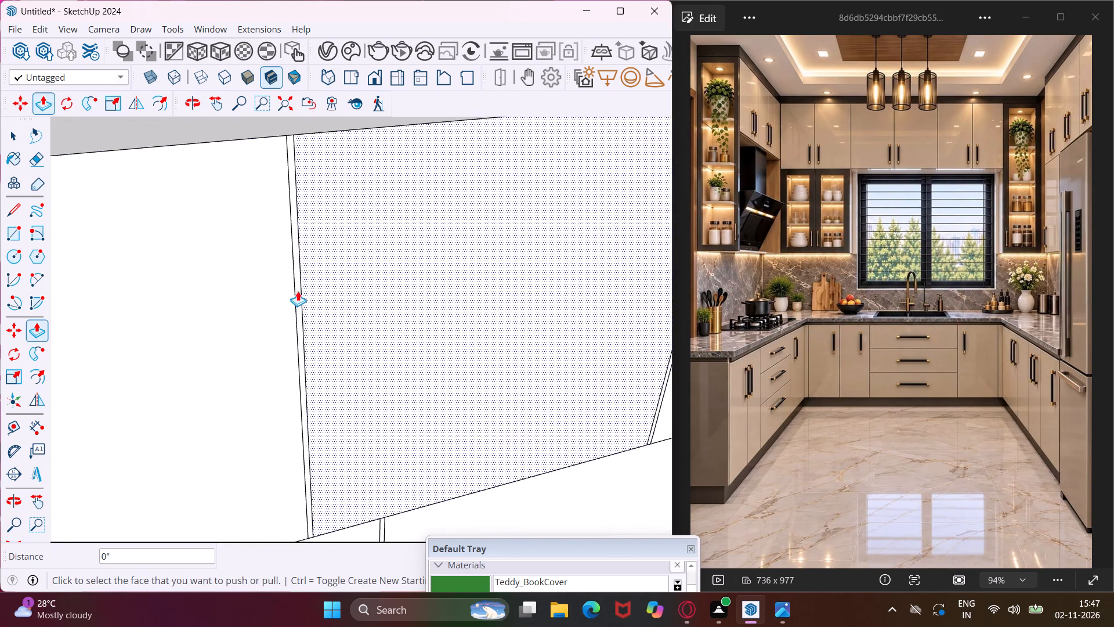
scroll(298, 291, "up", 2)
double_click(298, 291)
scroll(271, 239, "down", 10)
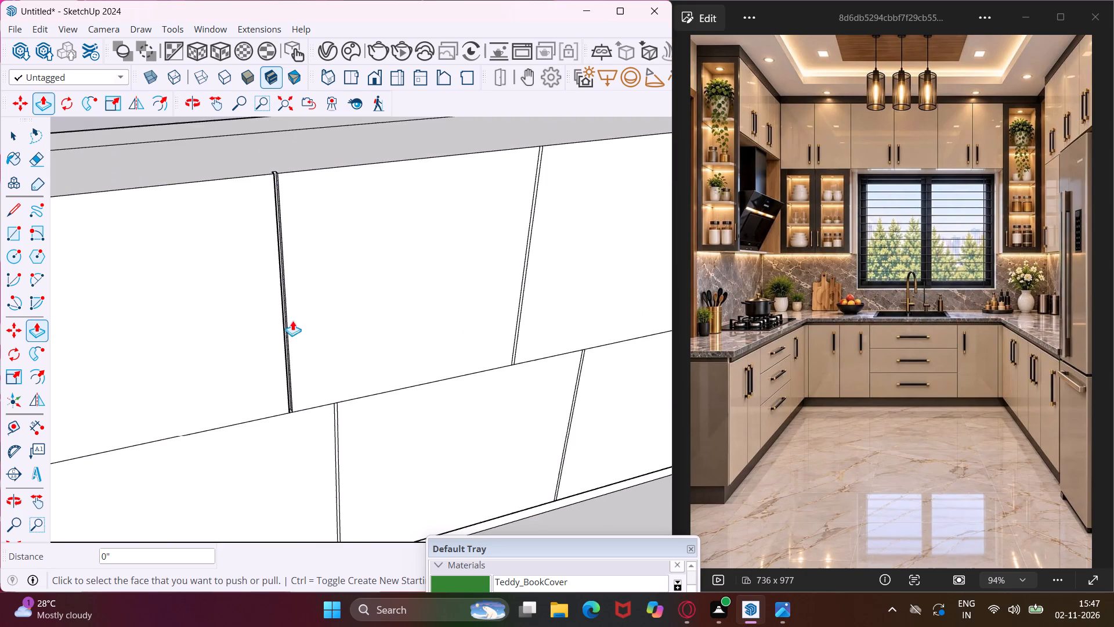
scroll(331, 425, "up", 12)
double_click(343, 412)
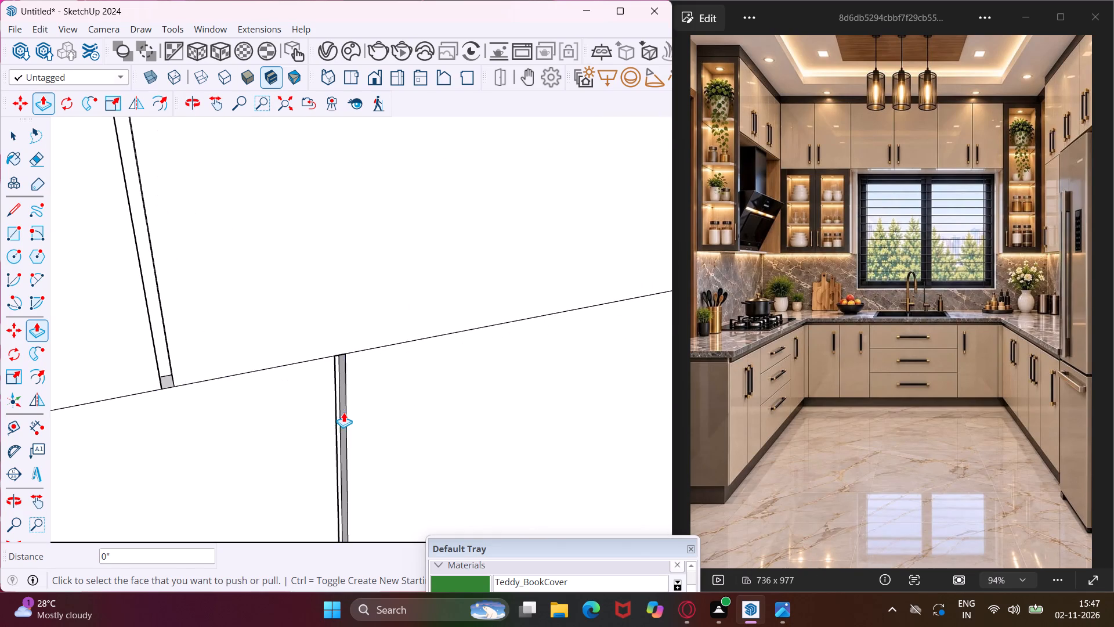
Recess the remaining two top-row and two lower-row upper cabinet door gaps on the refrigerator wall by the same 3/4".
scroll(230, 371, "down", 20)
scroll(230, 371, "down", 2)
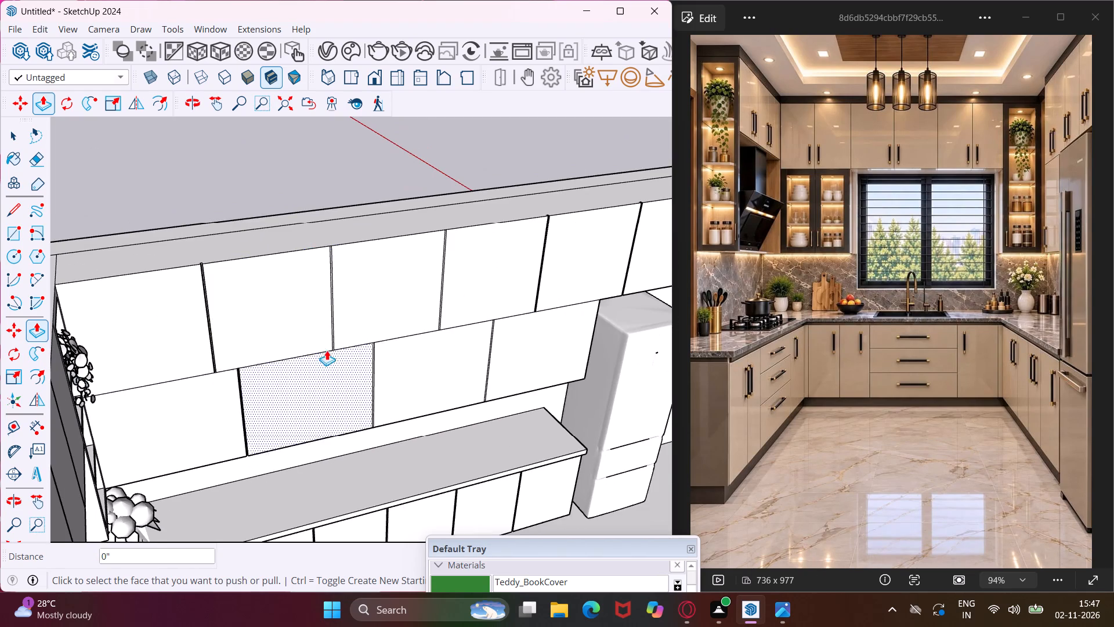
scroll(341, 311, "up", 13)
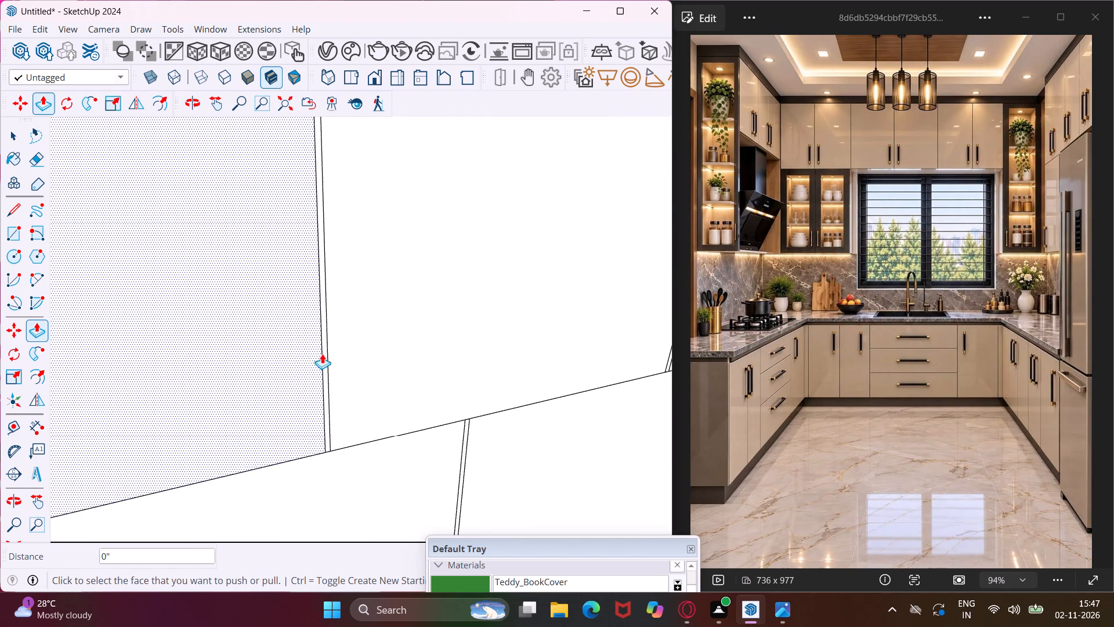
double_click(325, 363)
scroll(454, 433, "up", 4)
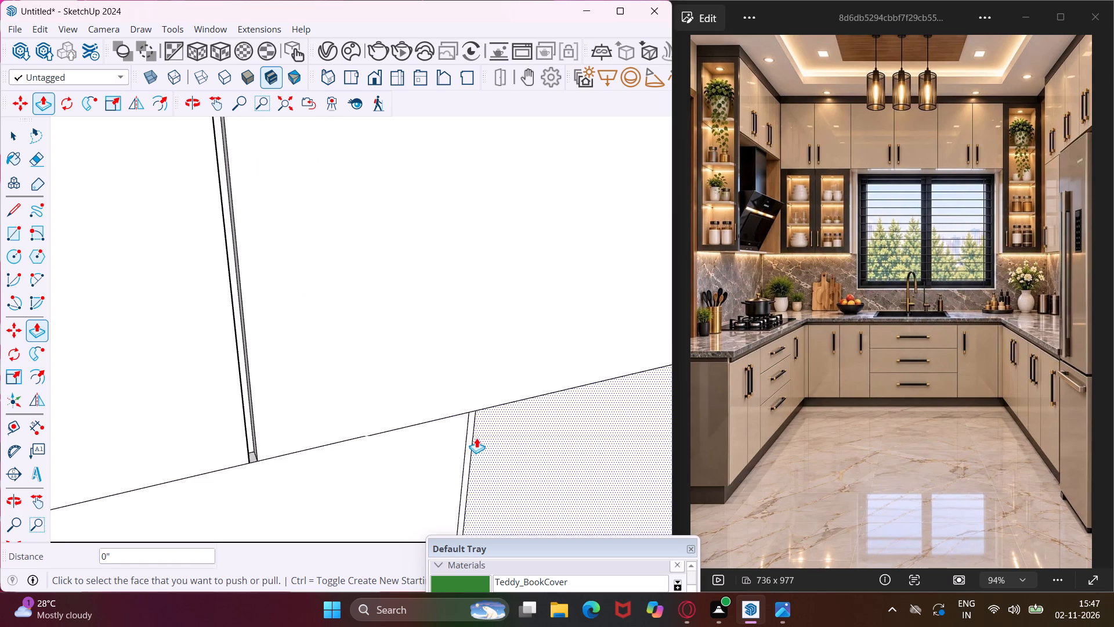
double_click(470, 433)
scroll(177, 410, "down", 2)
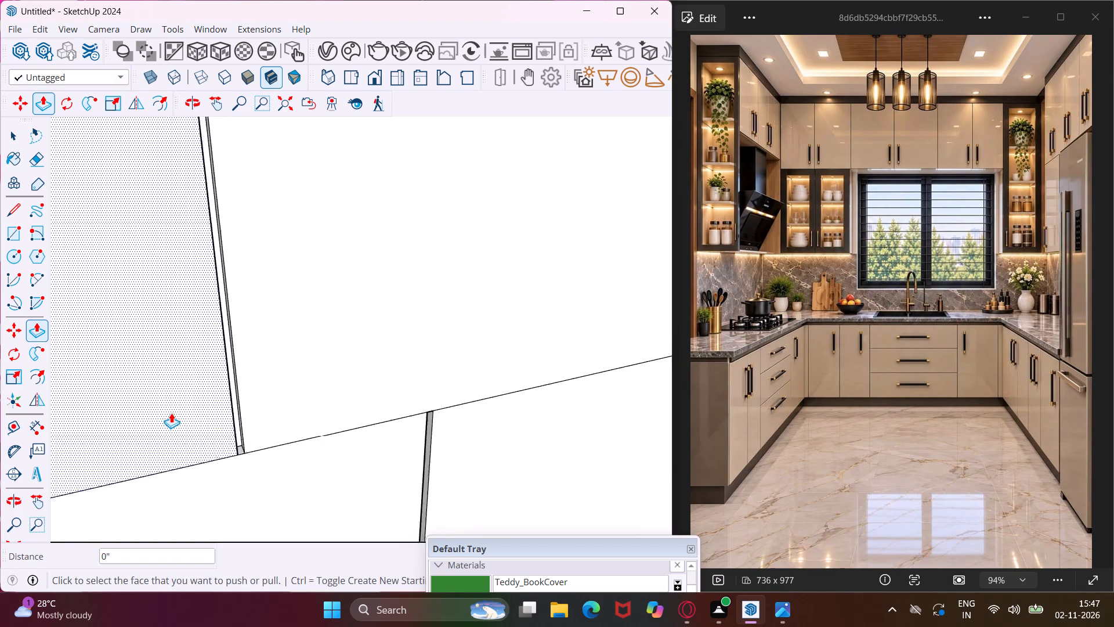
scroll(171, 413, "down", 12)
scroll(413, 359, "up", 3)
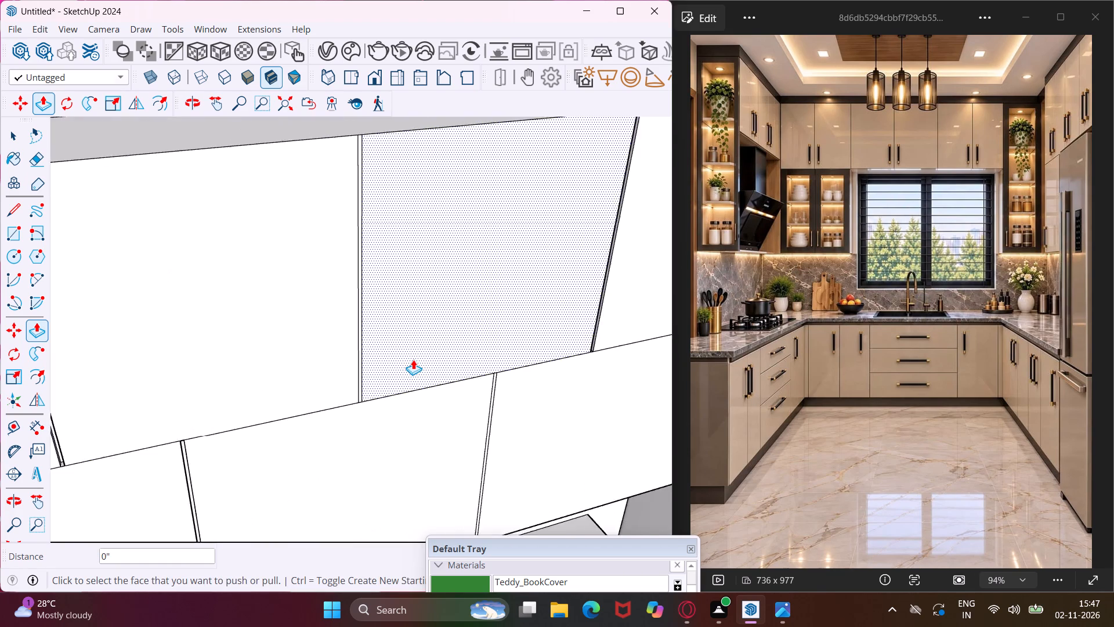
scroll(413, 359, "up", 10)
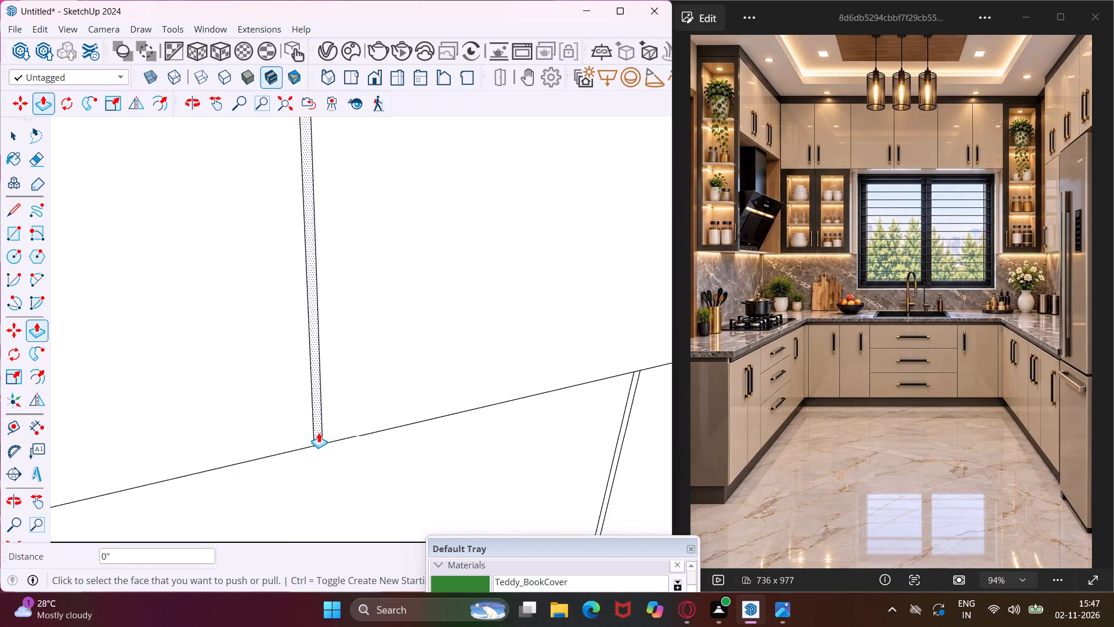
double_click(319, 433)
scroll(267, 409, "down", 4)
scroll(554, 388, "up", 5)
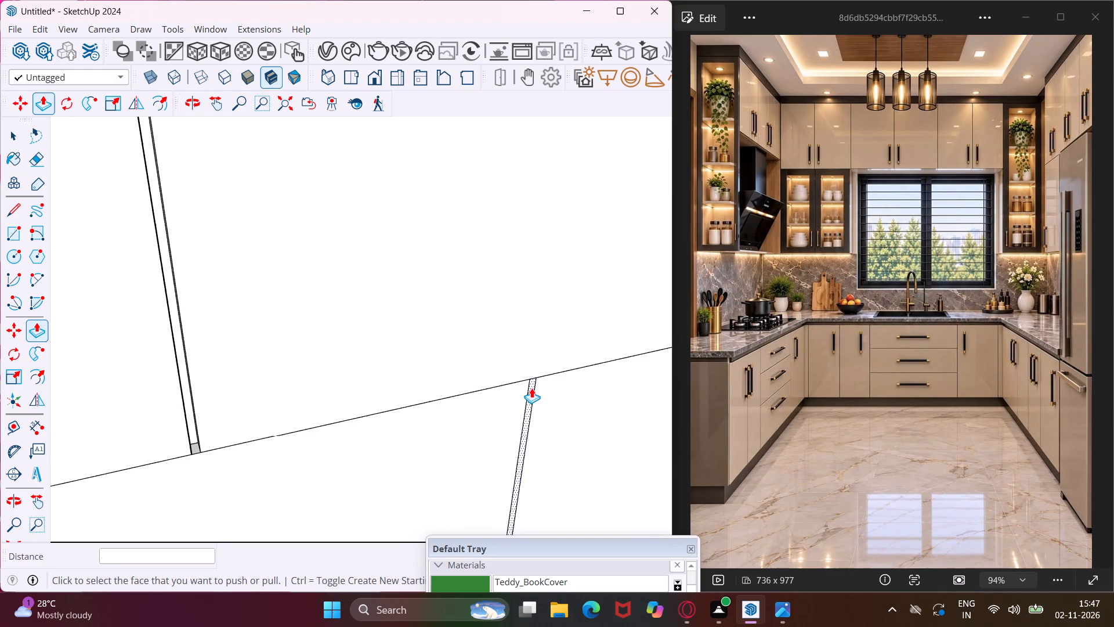
scroll(531, 388, "up", 2)
double_click(531, 388)
scroll(530, 339, "down", 12)
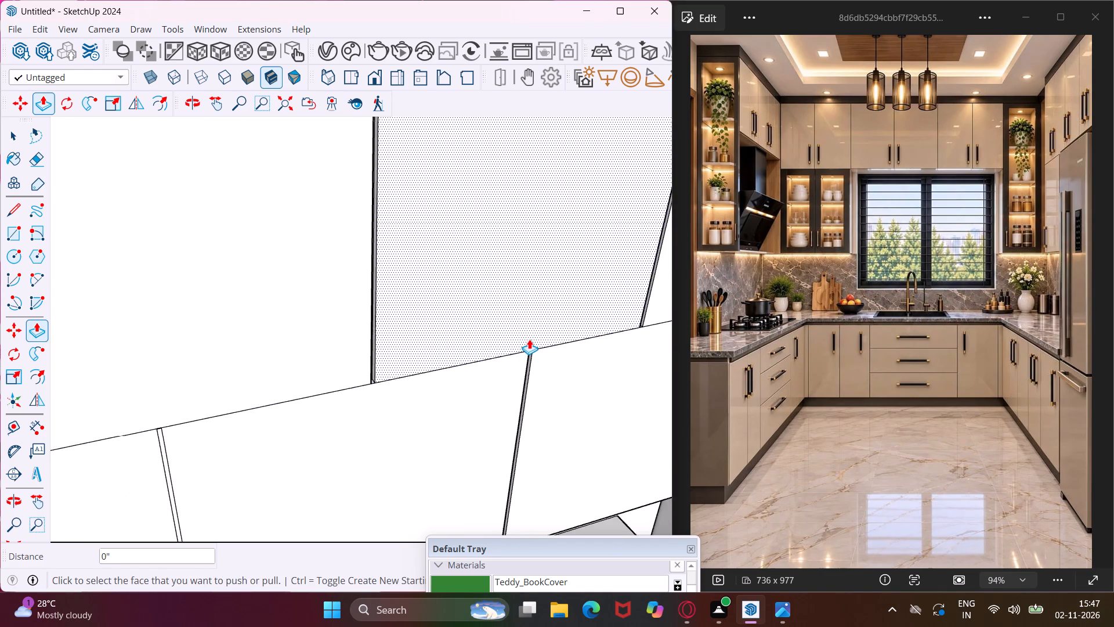
scroll(529, 339, "down", 18)
middle_click_drag(490, 387, 384, 387)
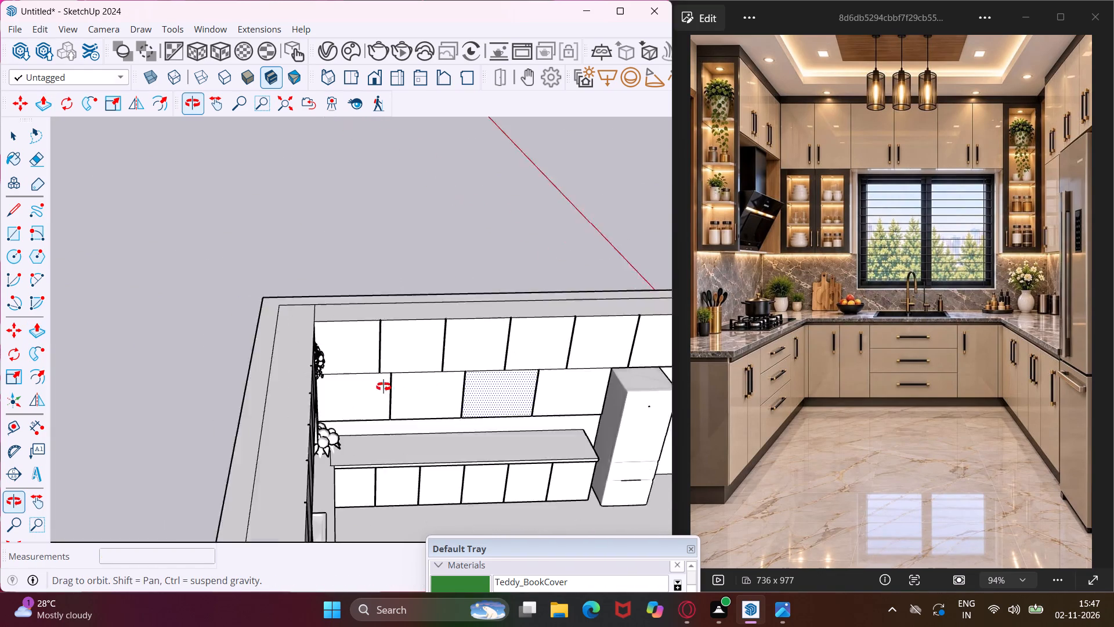
middle_click_drag(384, 387, 219, 388)
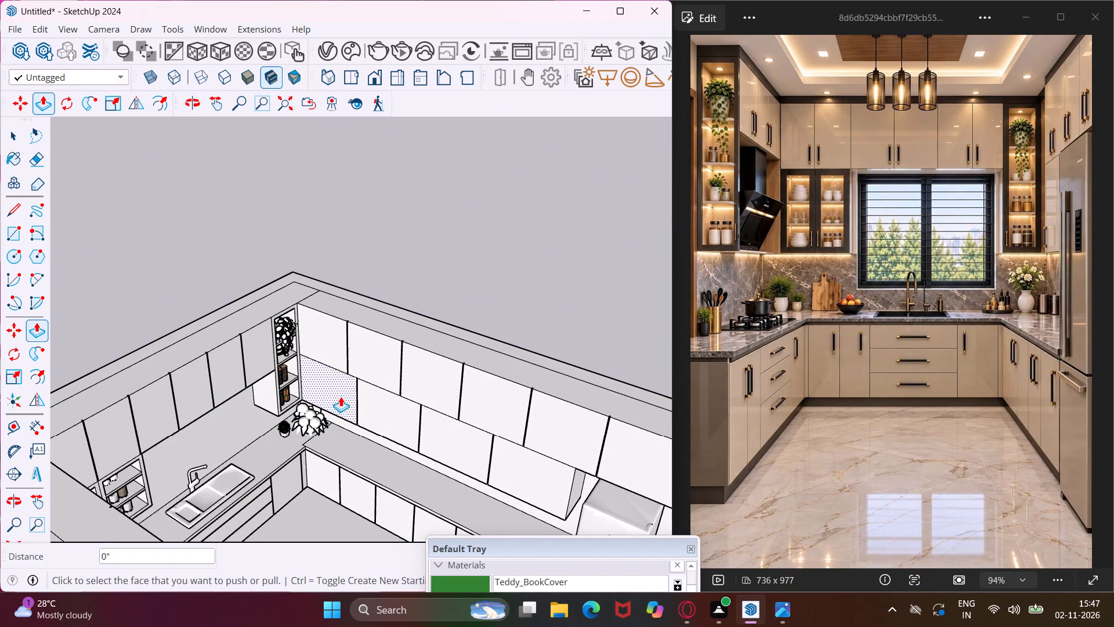
middle_click_drag(341, 397, 324, 278)
scroll(280, 334, "down", 4)
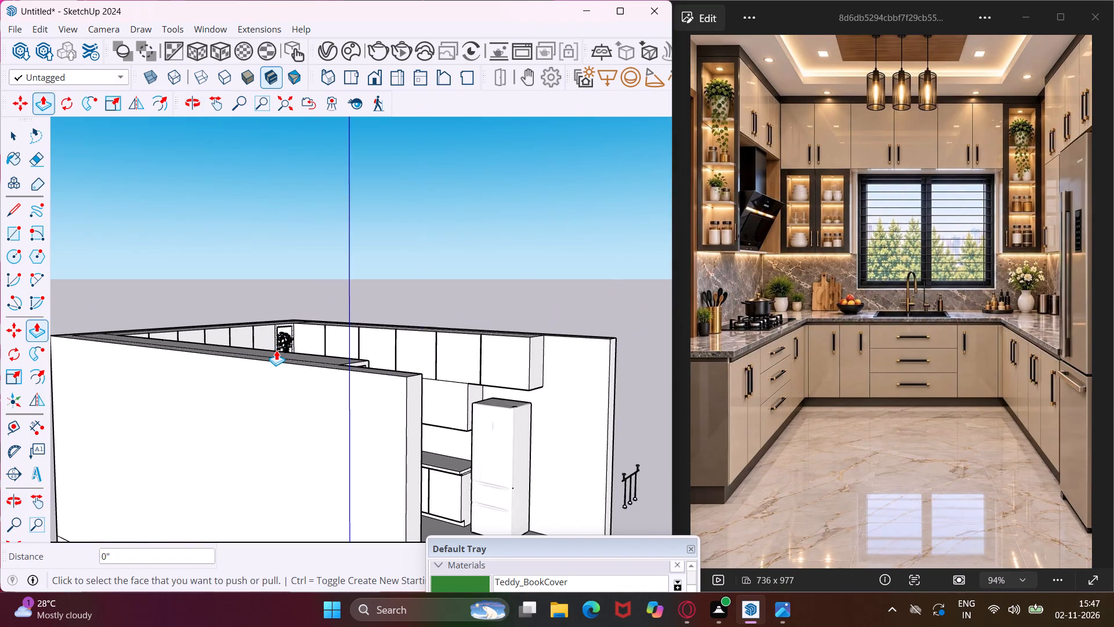
scroll(276, 350, "down", 3)
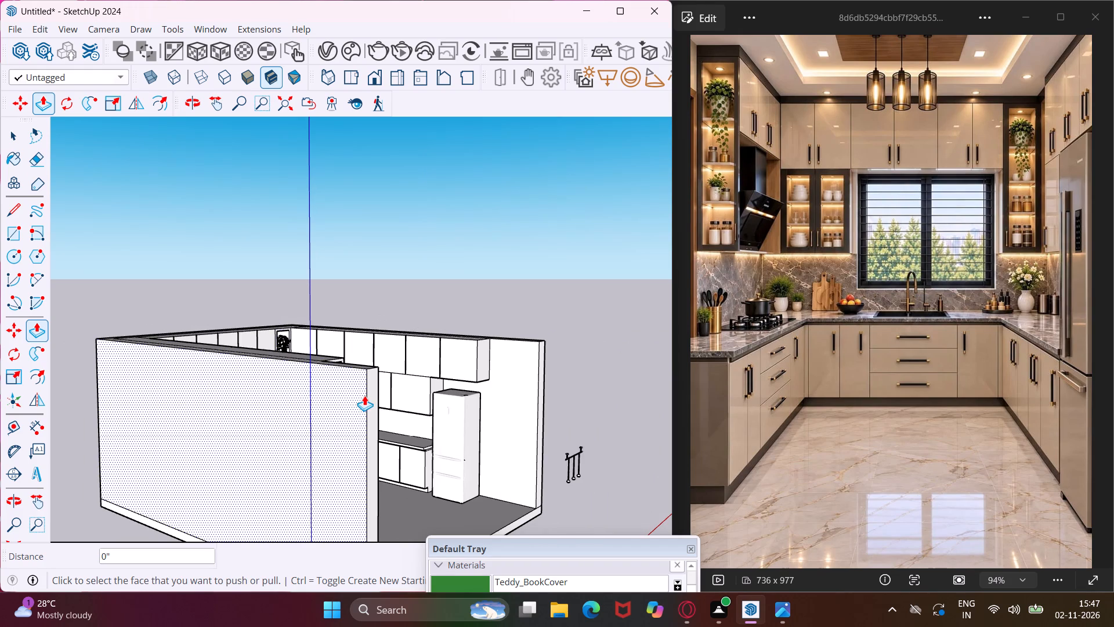
key("Escape")
key("space")
Scale the refrigerator vertically by about 1.12 so its top meets the underside of the upper cabinet above it.
scroll(443, 410, "up", 3)
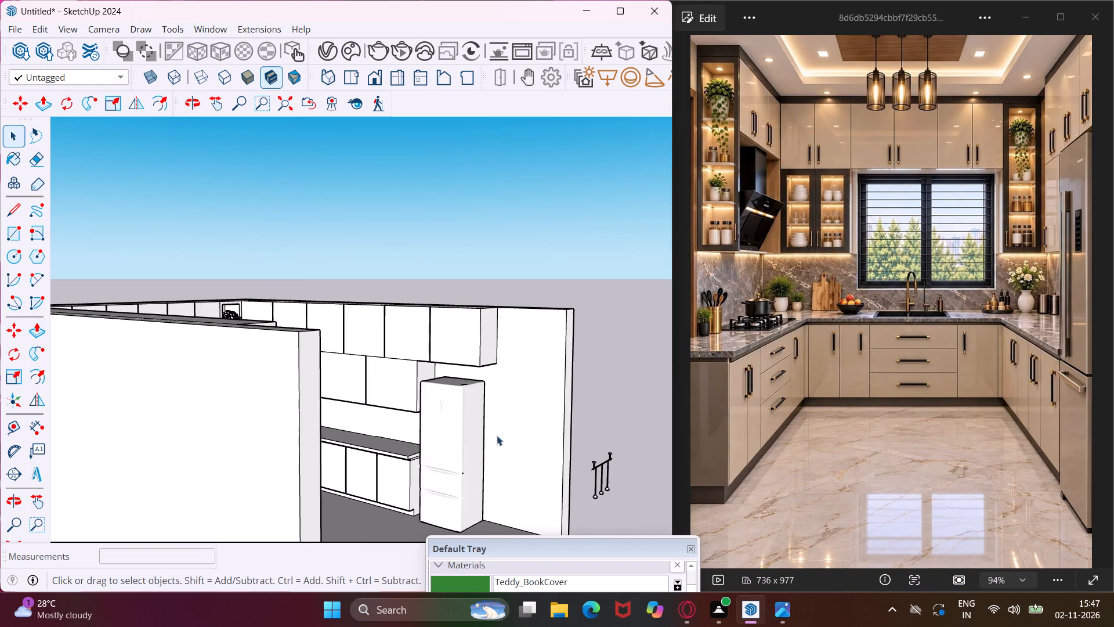
scroll(486, 426, "up", 7)
left_click(442, 435)
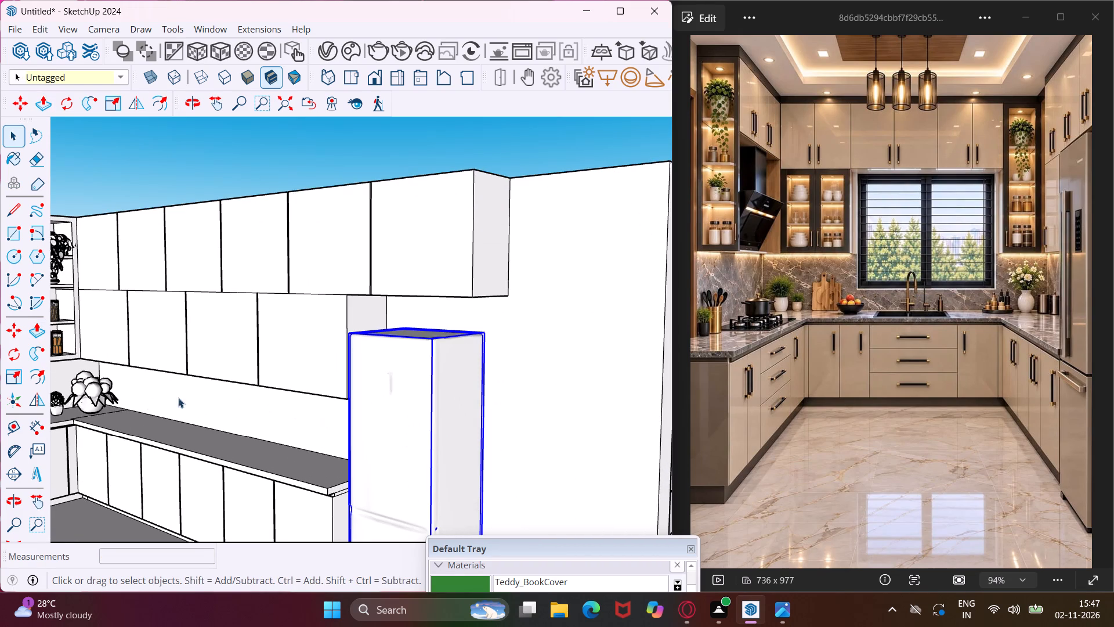
left_click(41, 378)
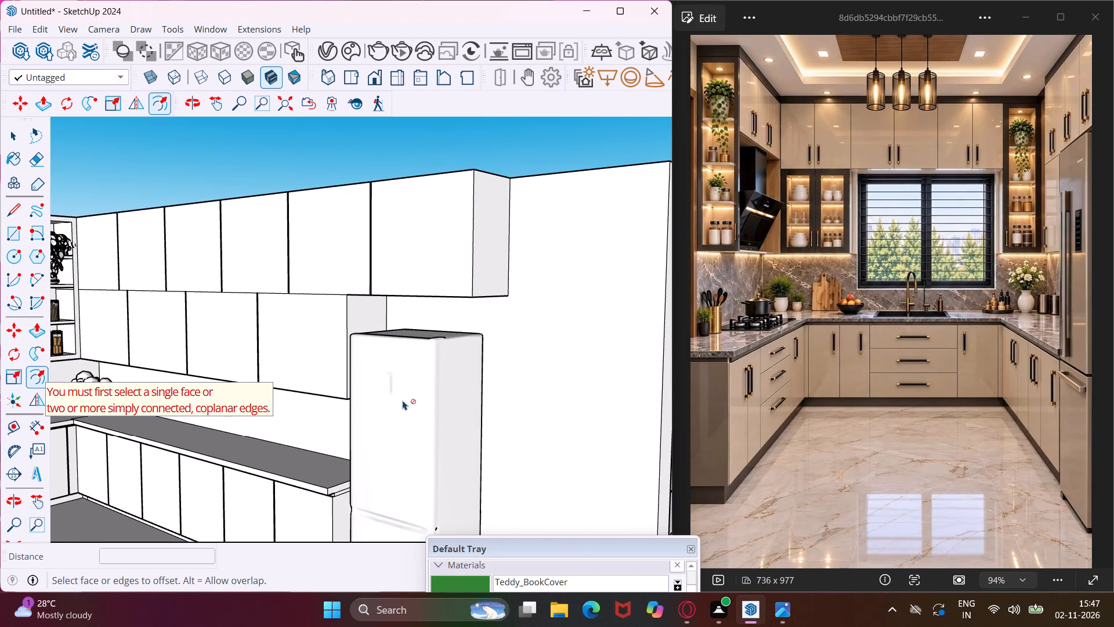
key("Escape")
key("space")
left_click(406, 403)
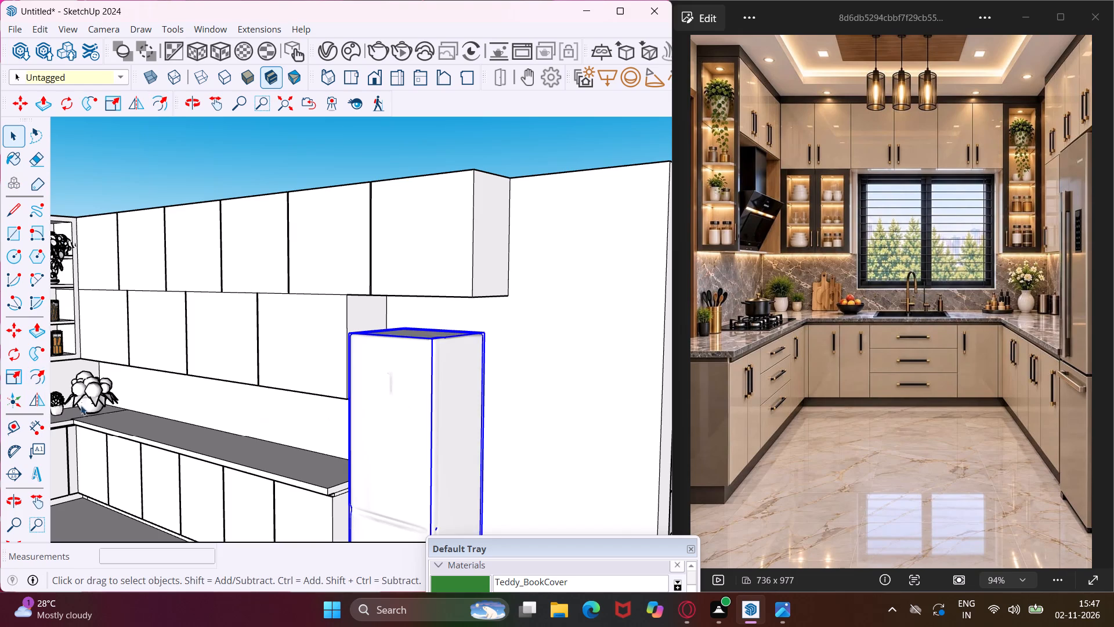
left_click(16, 377)
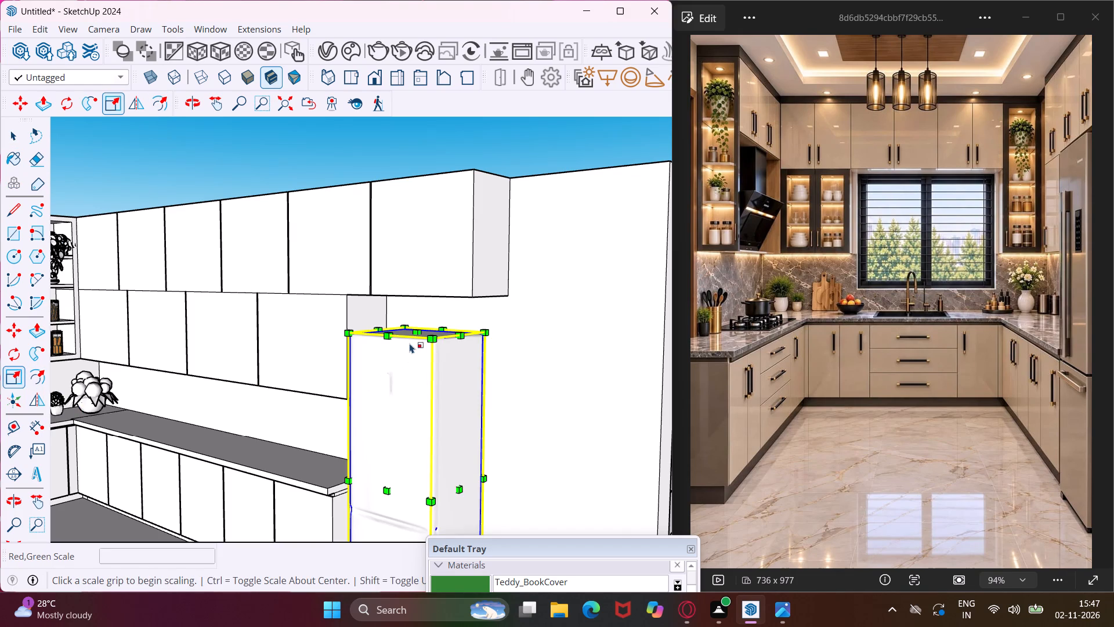
left_click(415, 331)
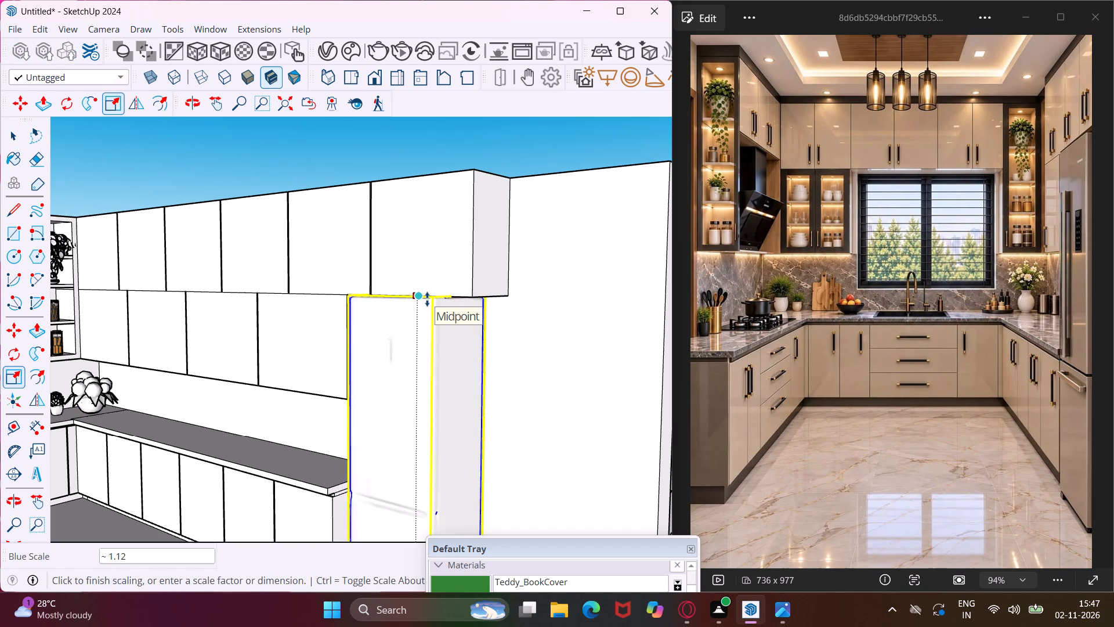
left_click(427, 299)
middle_click_drag(422, 318, 437, 374)
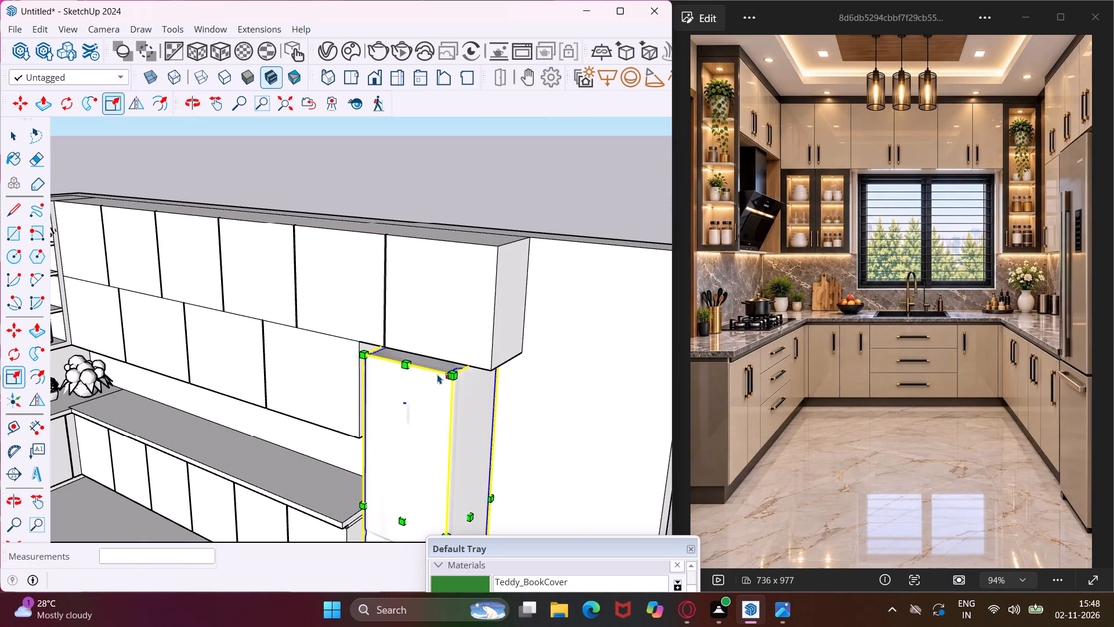
scroll(437, 374, "down", 4)
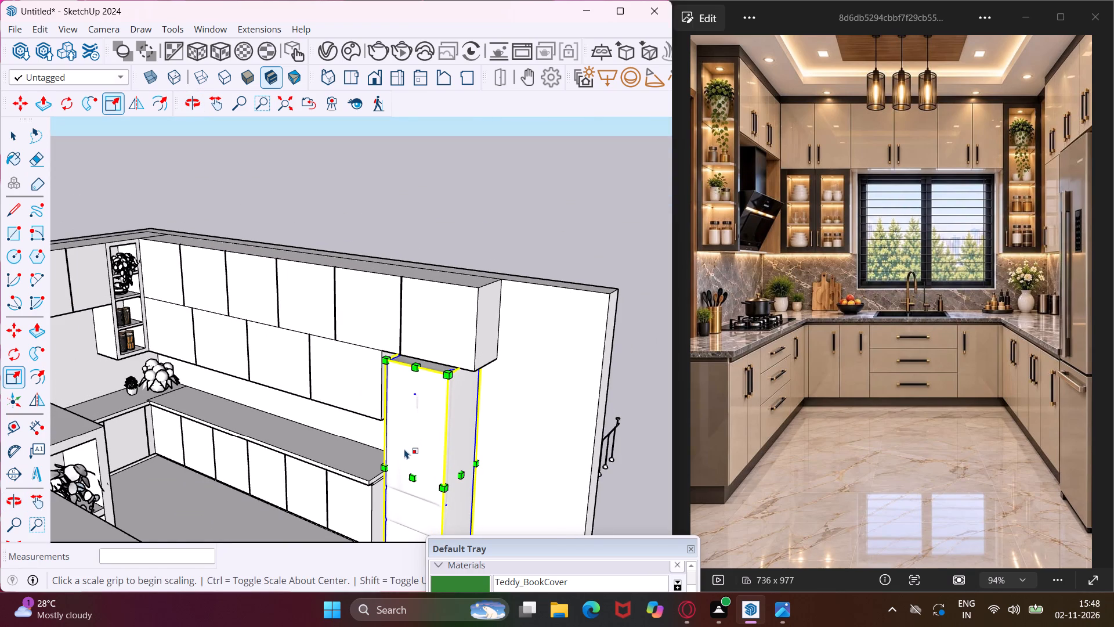
key("Escape")
key("space")
Examine the overall kitchen layout, then the back wall and corner cabinets from inside the room.
scroll(402, 456, "down", 5)
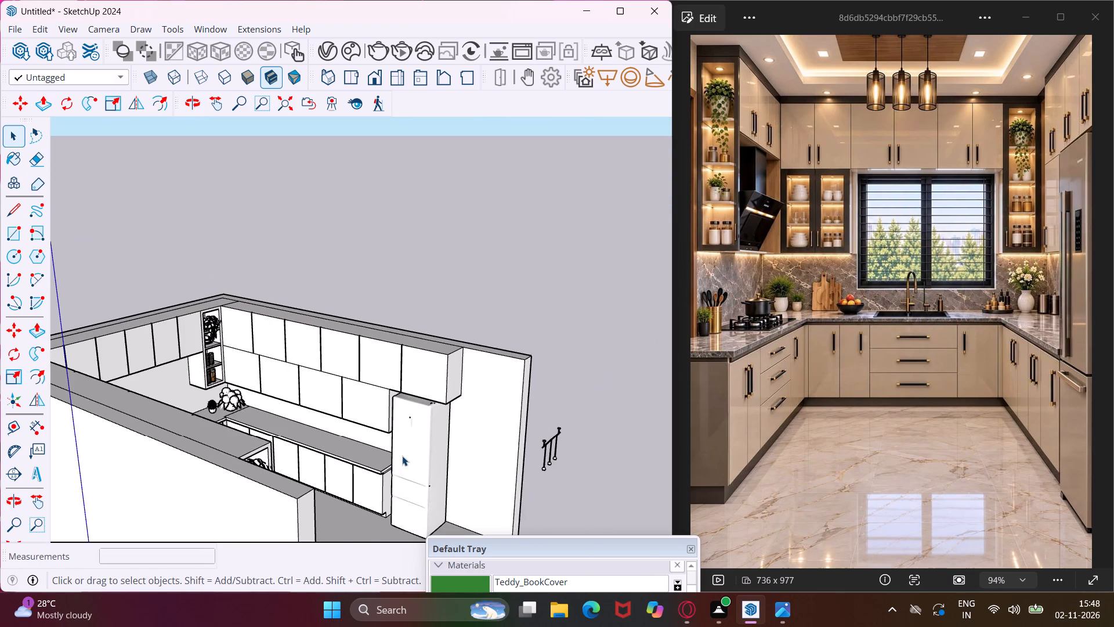
scroll(402, 456, "down", 5)
middle_click_drag(402, 456, 266, 420)
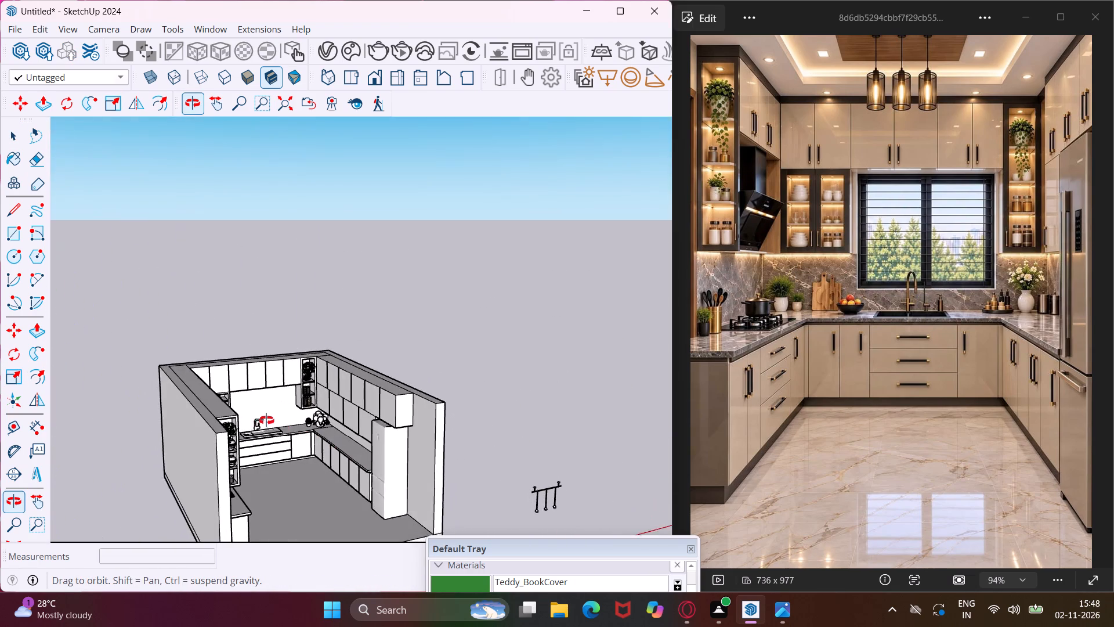
middle_click_drag(266, 420, 259, 416)
scroll(274, 421, "up", 8)
middle_click_drag(296, 451, 291, 438)
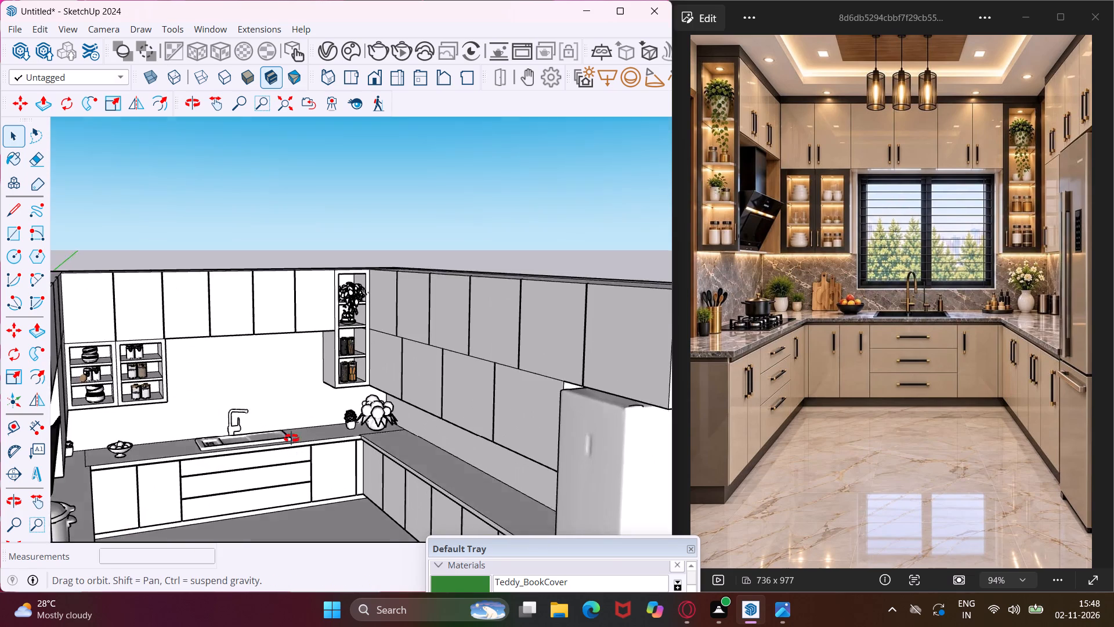
middle_click_drag(291, 438, 285, 414)
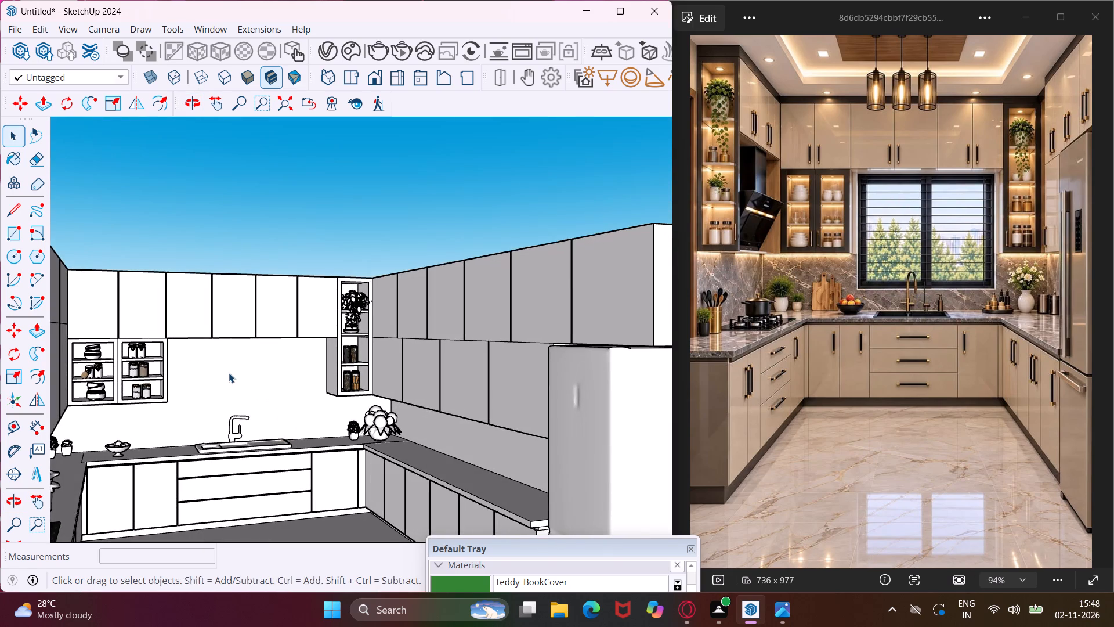
Draw a rectangle about 5' 7 5/16" by 3' 3 1/16" on the back wall above the sink for the window.
left_click(6, 240)
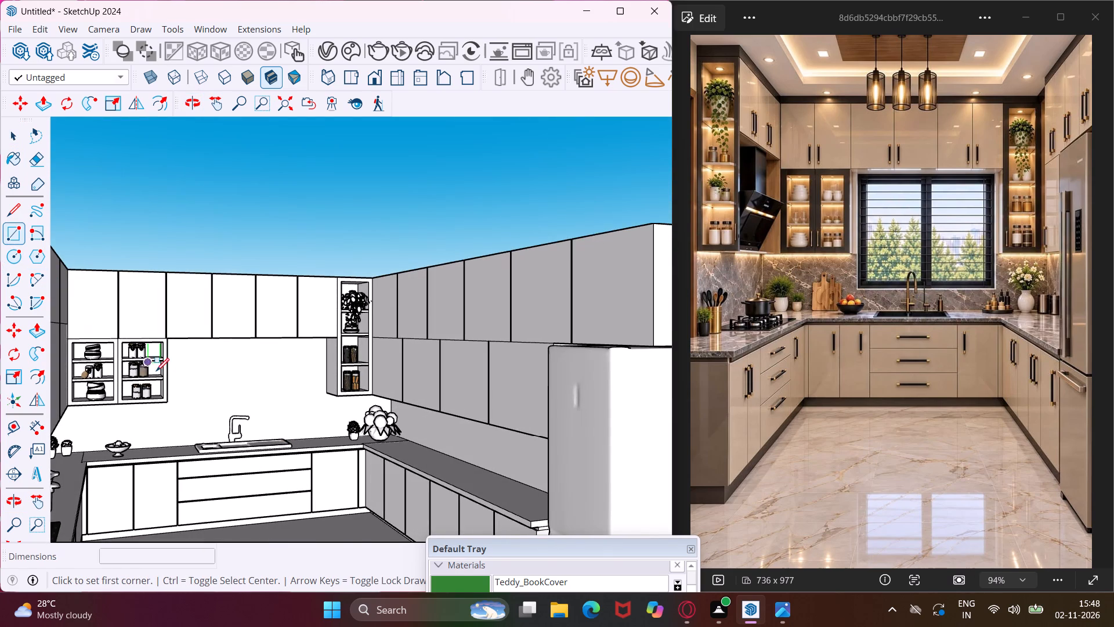
scroll(158, 373, "up", 4)
middle_click_drag(175, 382, 137, 373)
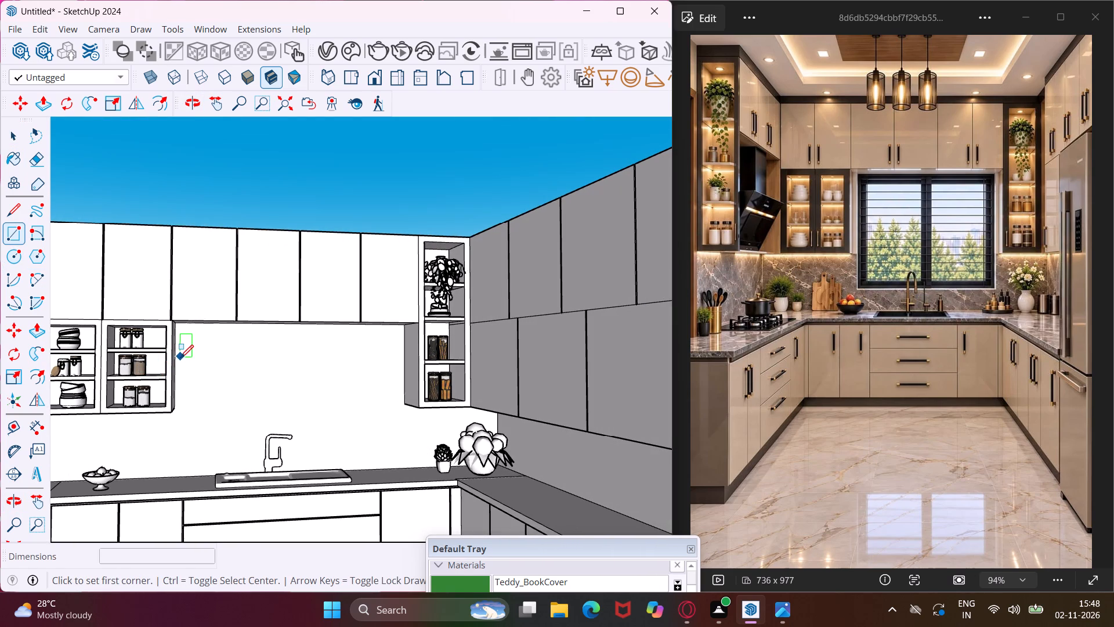
left_click(180, 337)
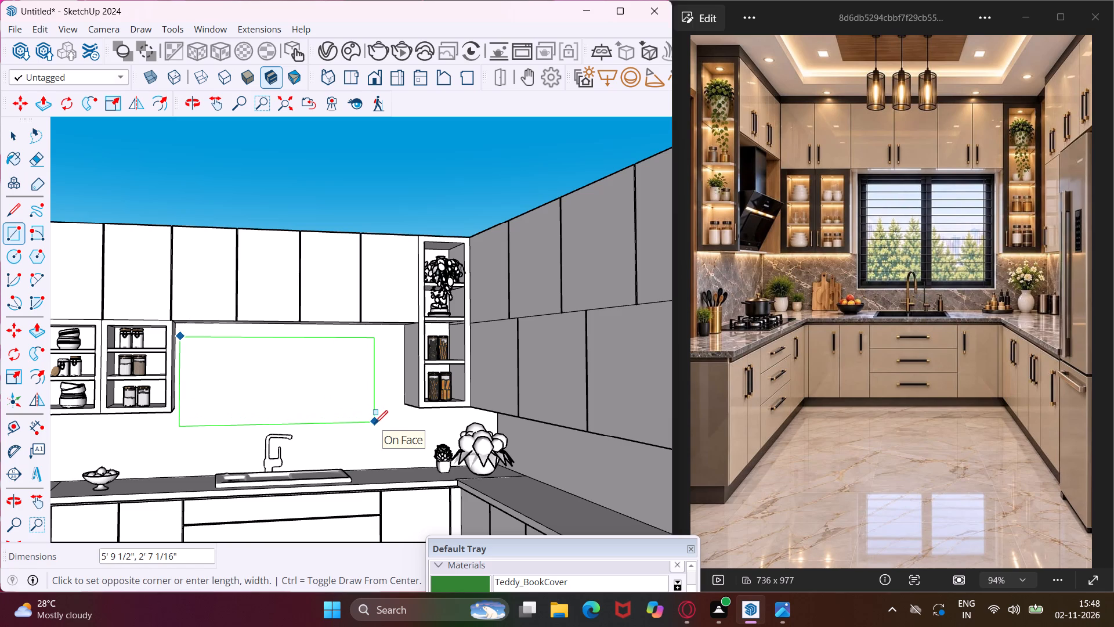
key("Escape")
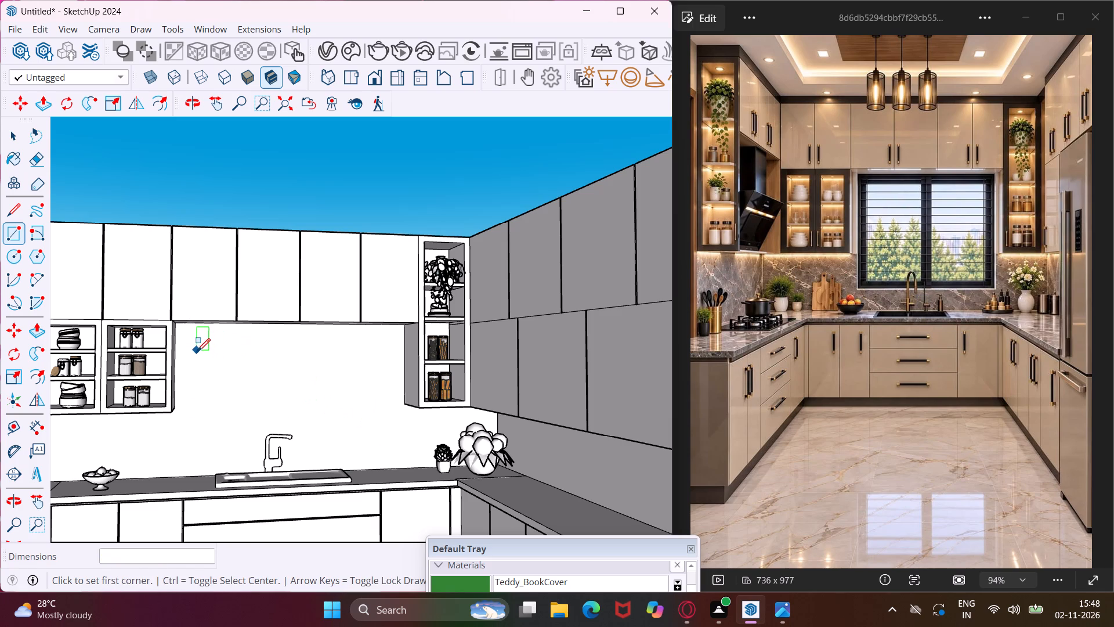
left_click(196, 336)
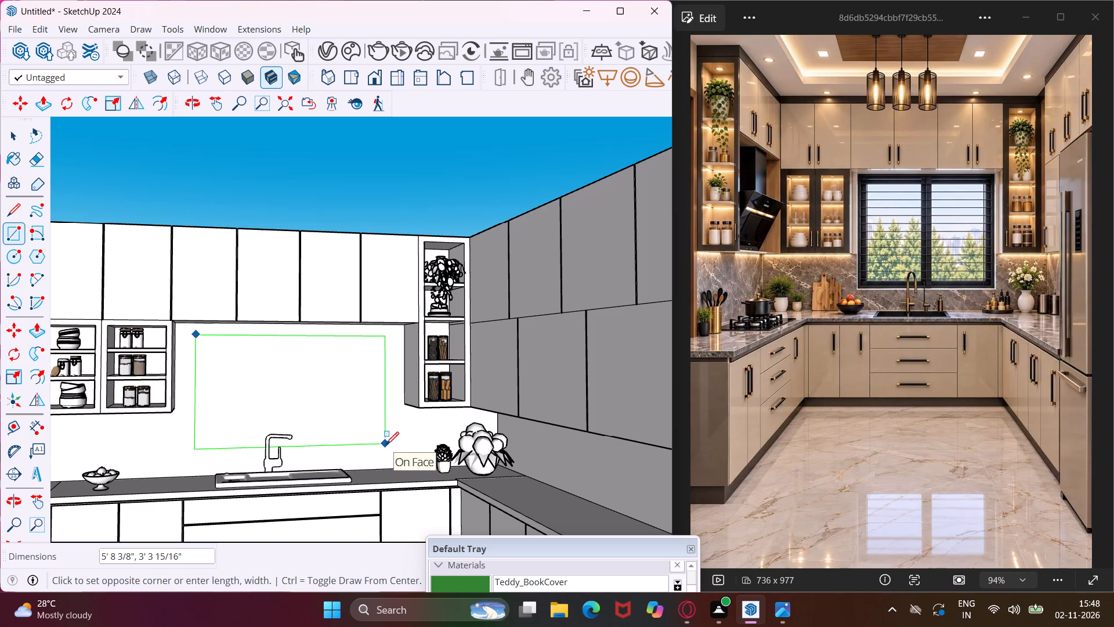
left_click(382, 442)
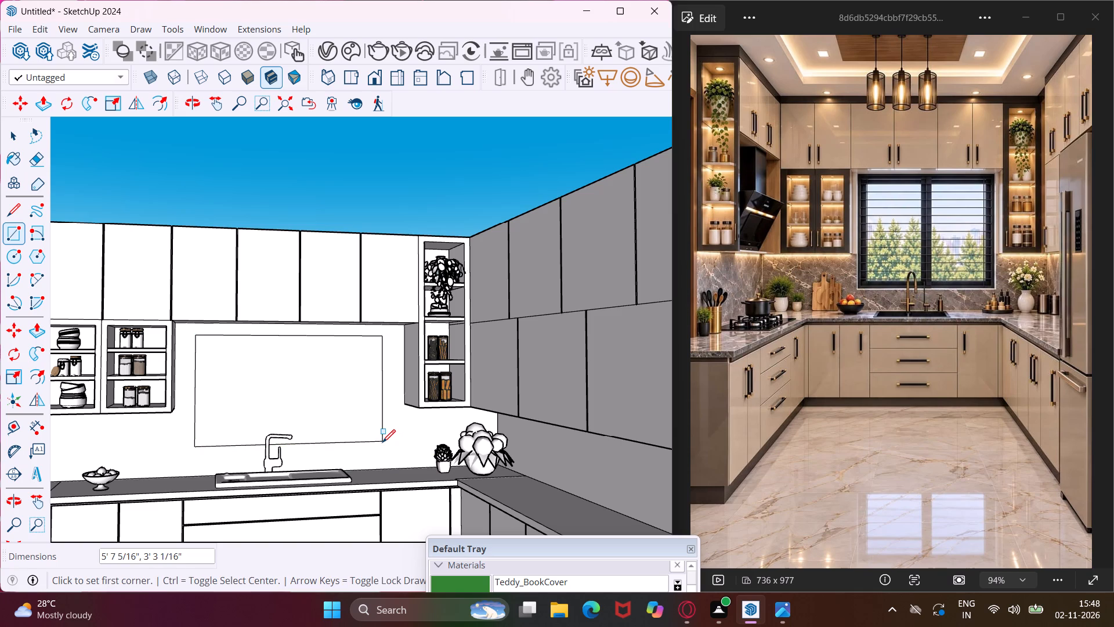
key("Escape")
key("space")
Push the window rectangle 9" through the back wall to cut the window opening.
middle_click_drag(350, 416, 420, 538)
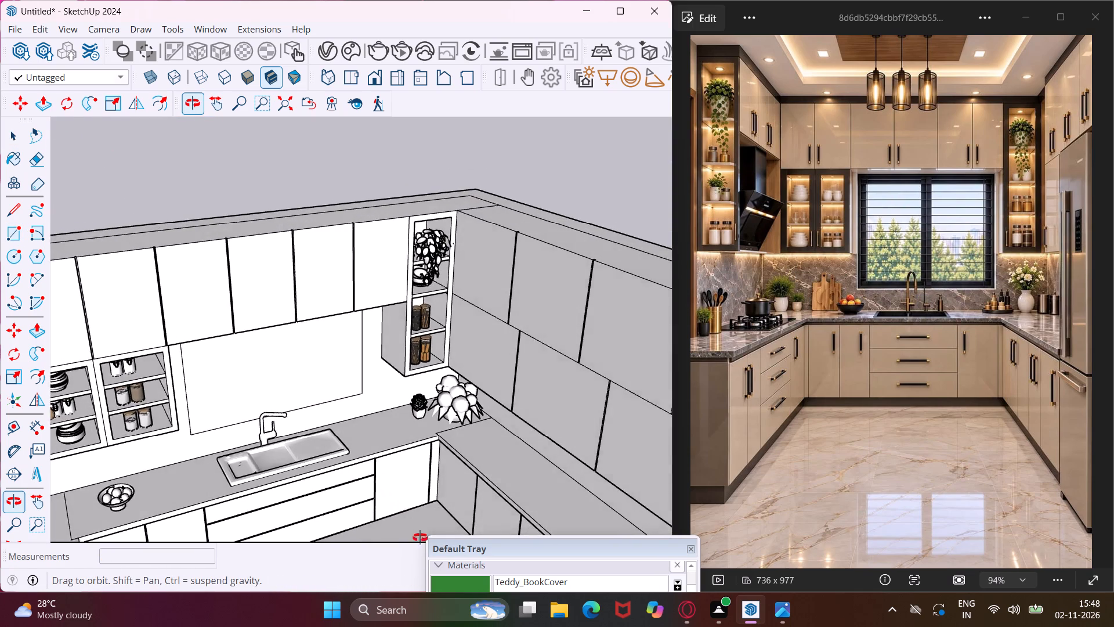
middle_click_drag(420, 538, 423, 542)
scroll(287, 345, "up", 7)
left_click(289, 370)
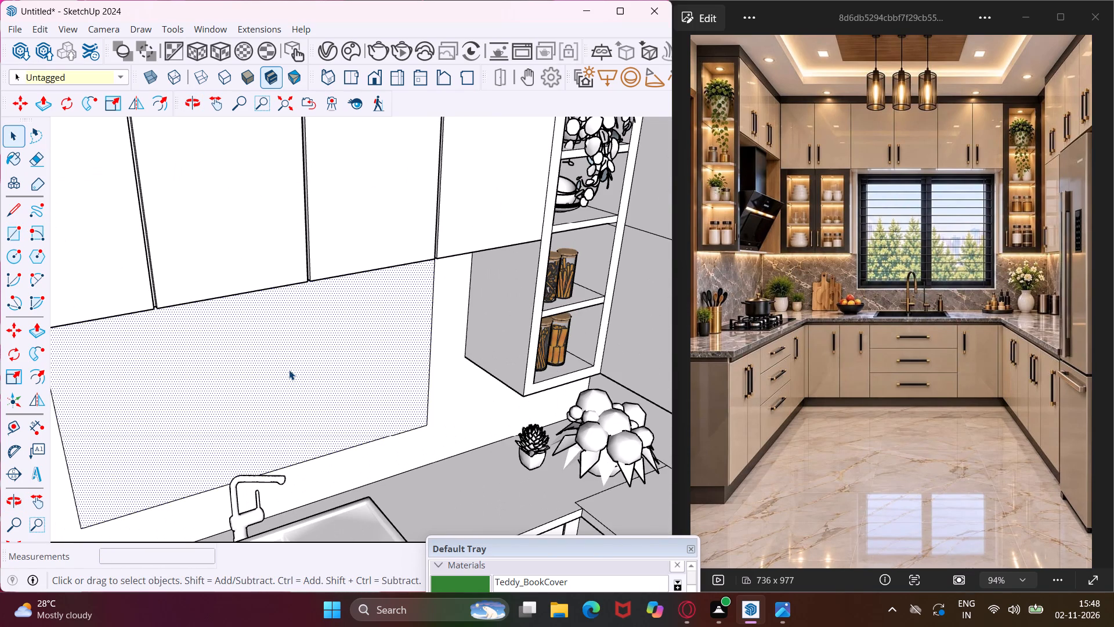
key("p")
left_click(289, 370)
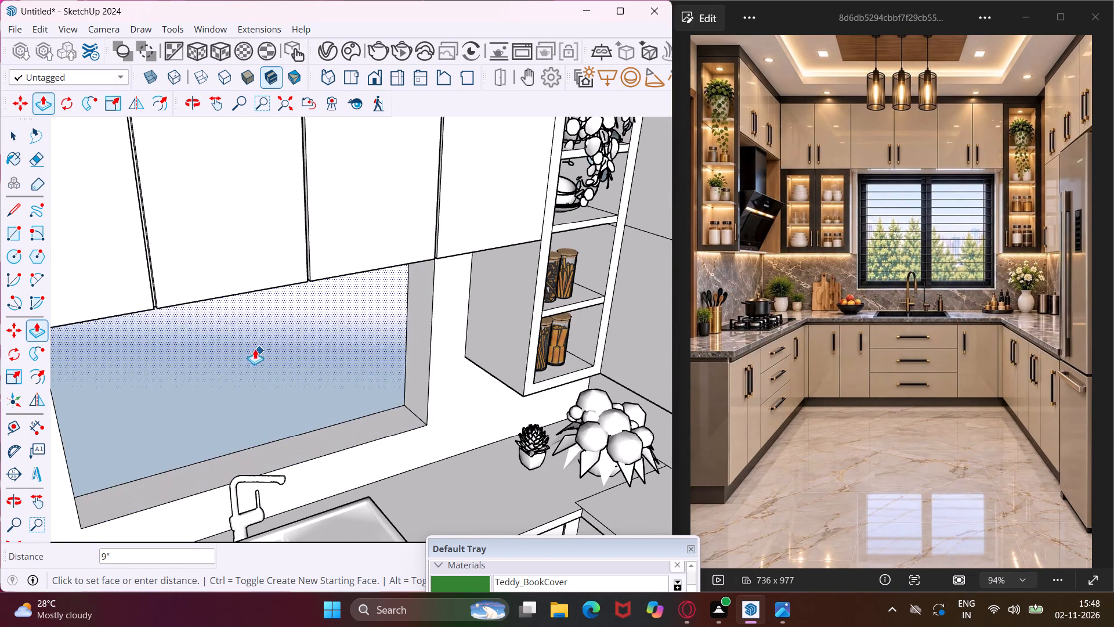
left_click(246, 342)
scroll(246, 342, "down", 9)
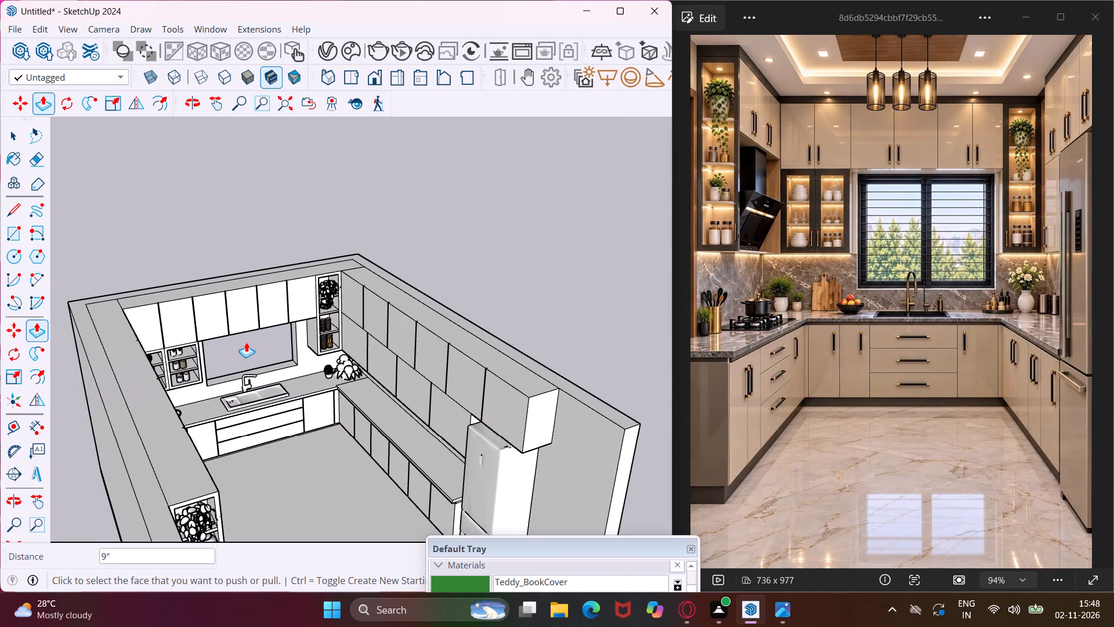
key("Escape")
key("space")
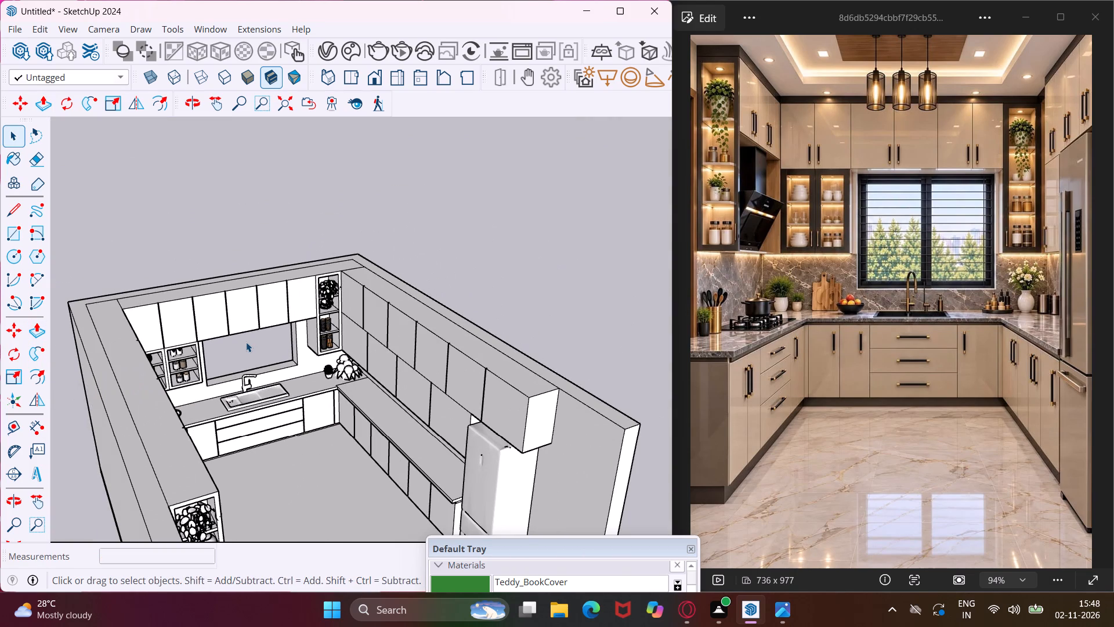
Search 3D Warehouse for "window" models.
left_click(212, 23)
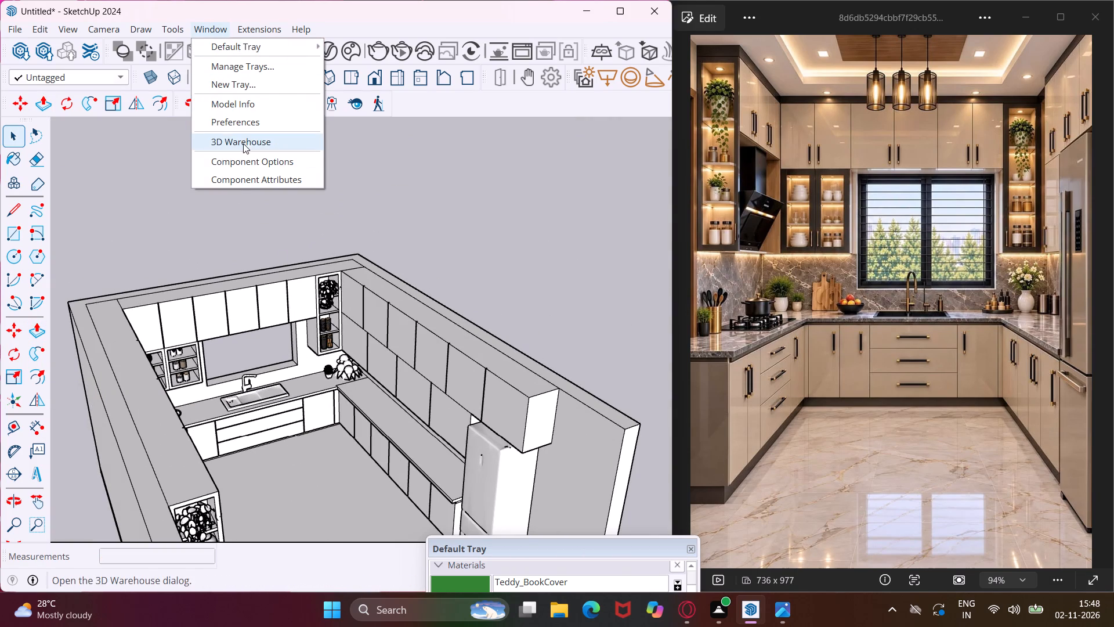
left_click(243, 142)
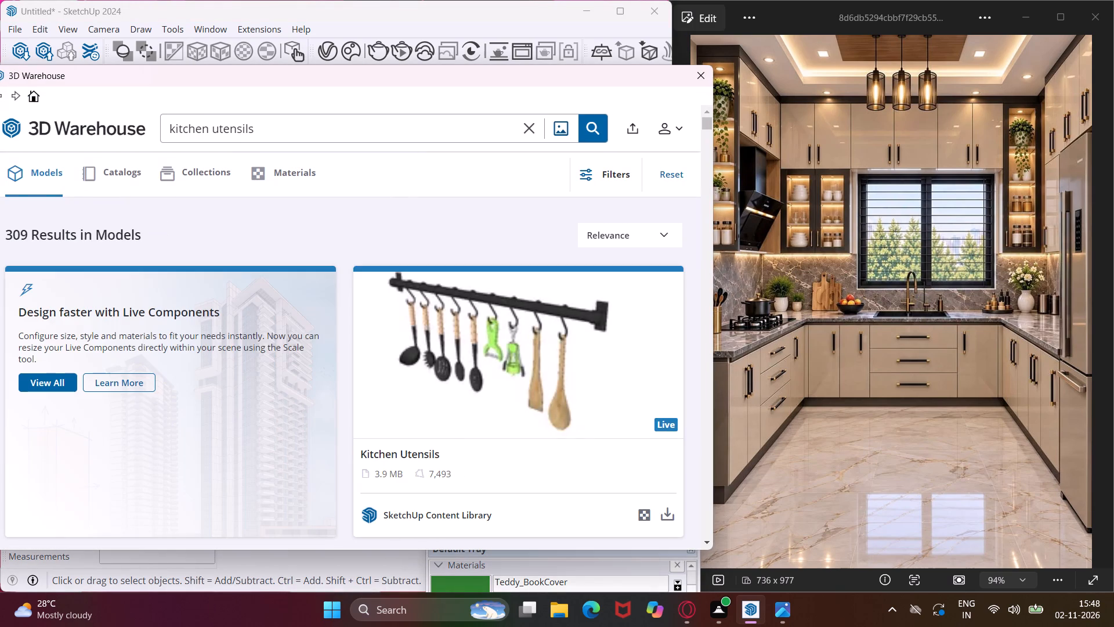
left_click(269, 129)
key("BackSpace")
key("BackSpace")
key("BackSpace")
key("BackSpace")
key("BackSpace")
key("BackSpace")
key("BackSpace")
key("BackSpace")
key("BackSpace")
key("BackSpace")
key("BackSpace")
key("BackSpace")
key("BackSpace")
key("BackSpace")
key("BackSpace")
key("BackSpace")
key("BackSpace")
key("BackSpace")
key("BackSpace")
key("BackSpace")
key("w")
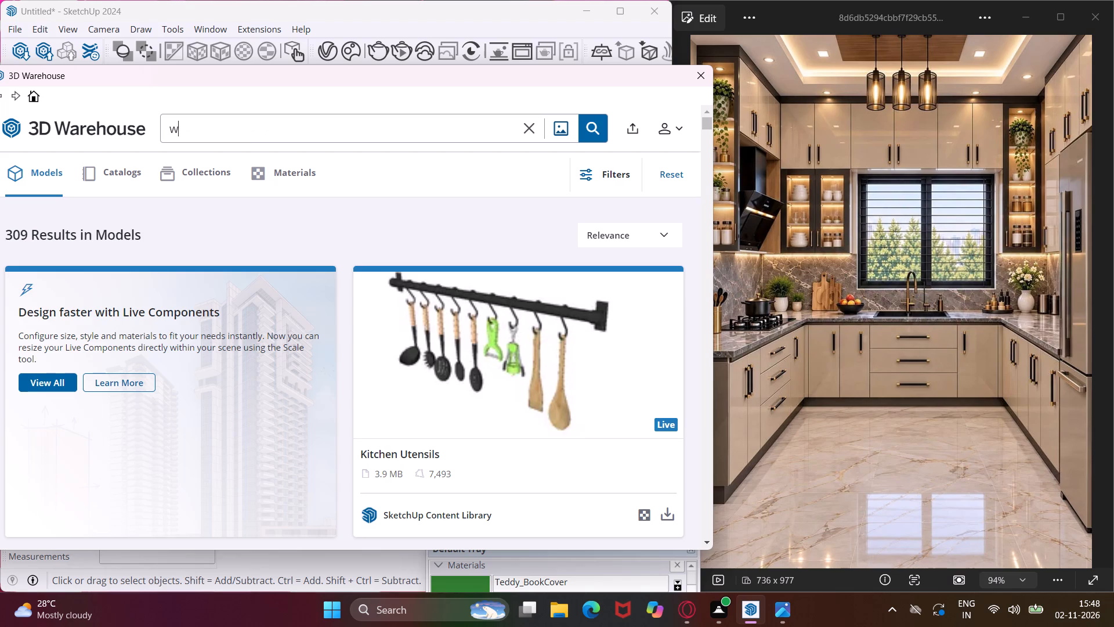
type("indow")
key("Return")
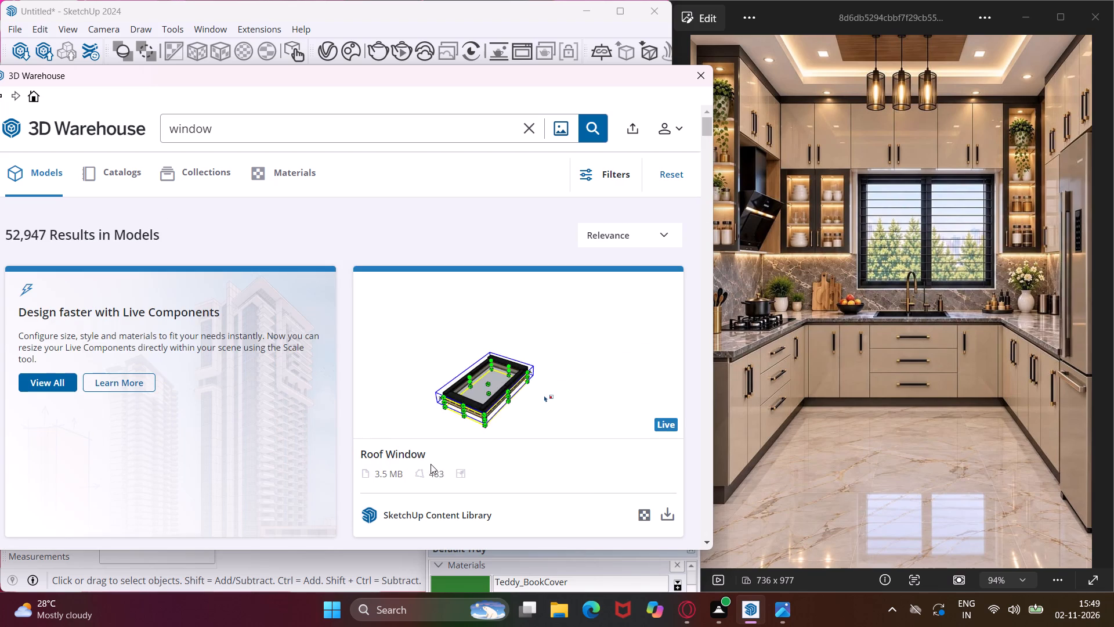
Look through the window models for a dark-framed, two-panel window with horizontal slats like the one in the reference image.
scroll(422, 473, "down", 5)
scroll(361, 474, "down", 4)
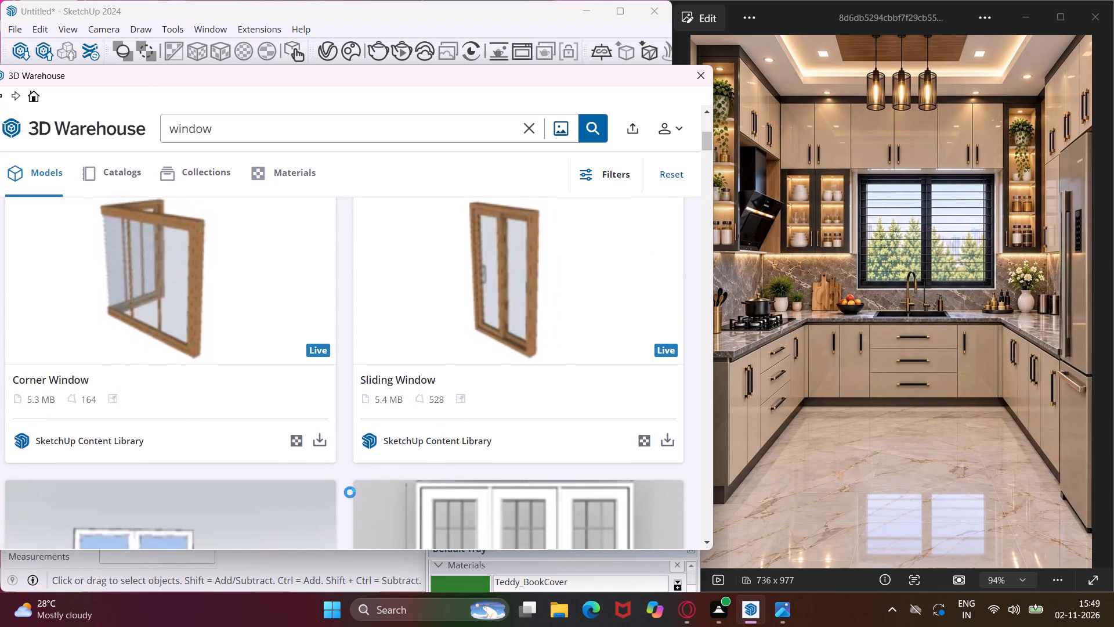
scroll(344, 434, "down", 5)
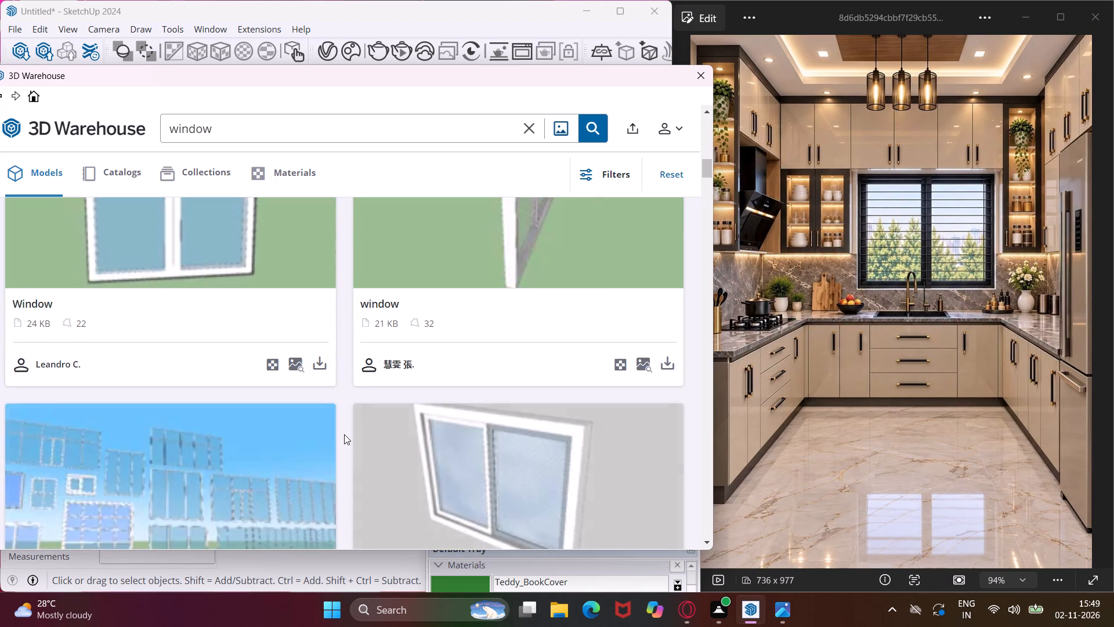
scroll(344, 434, "down", 12)
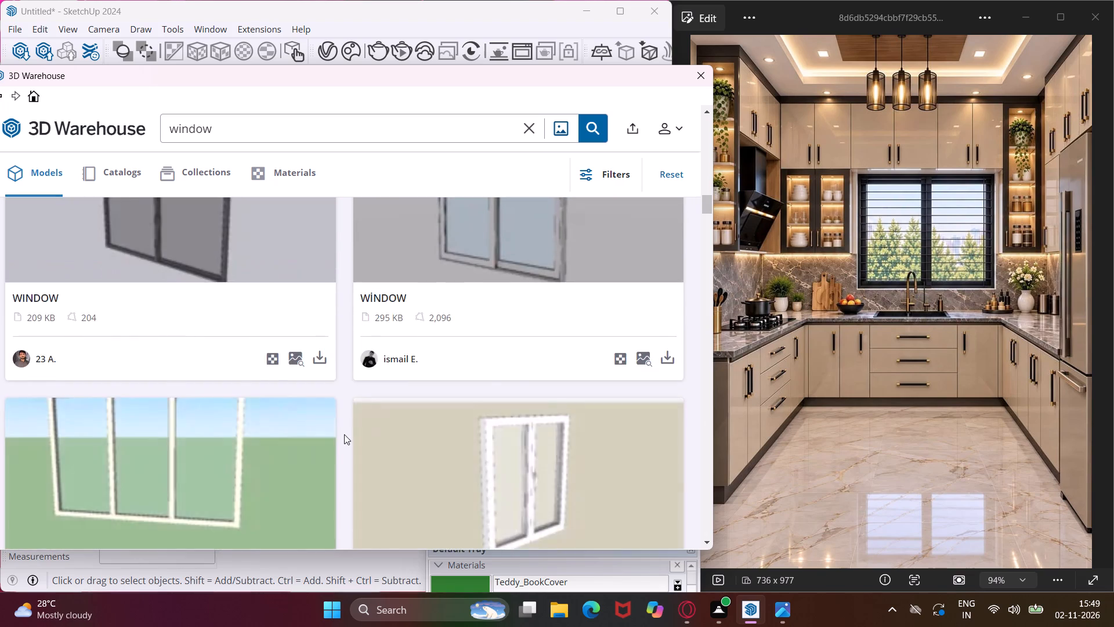
scroll(344, 434, "down", 13)
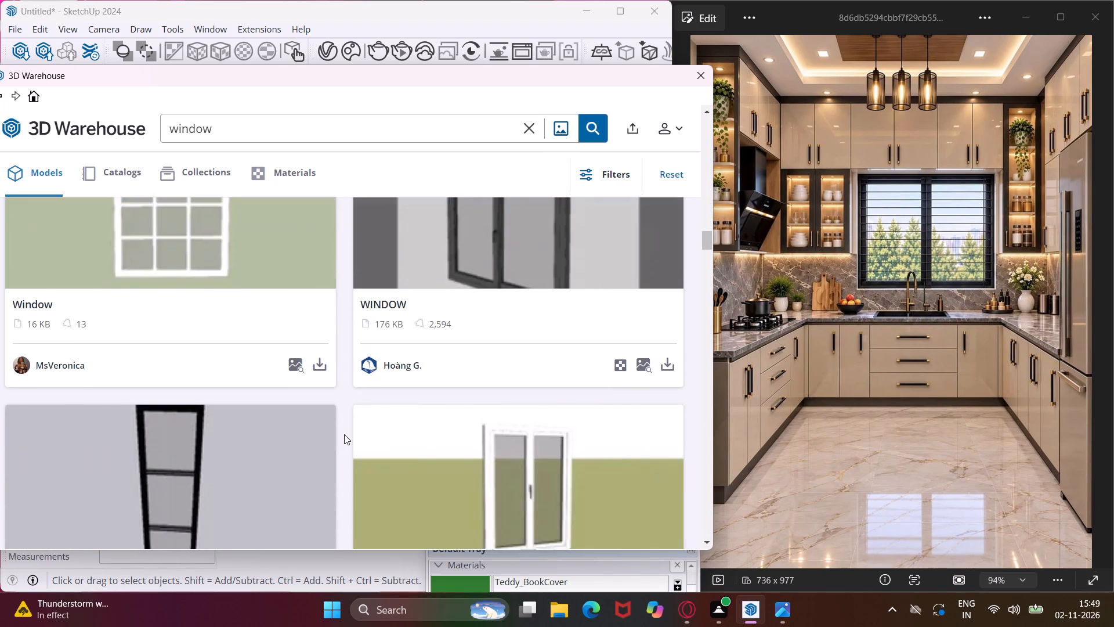
scroll(344, 434, "down", 7)
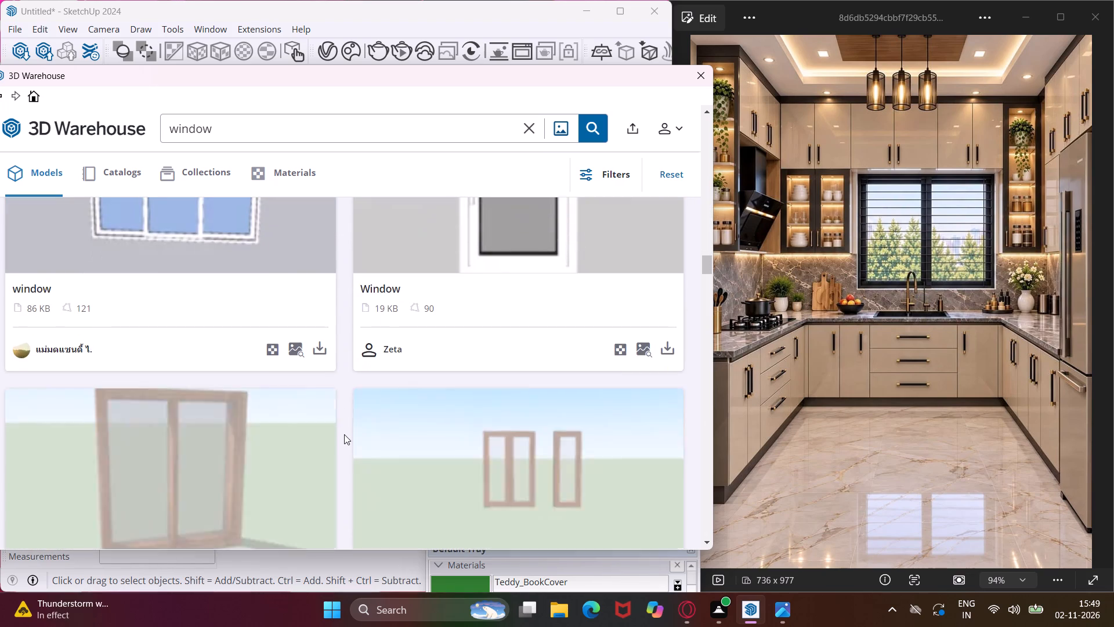
scroll(344, 434, "down", 8)
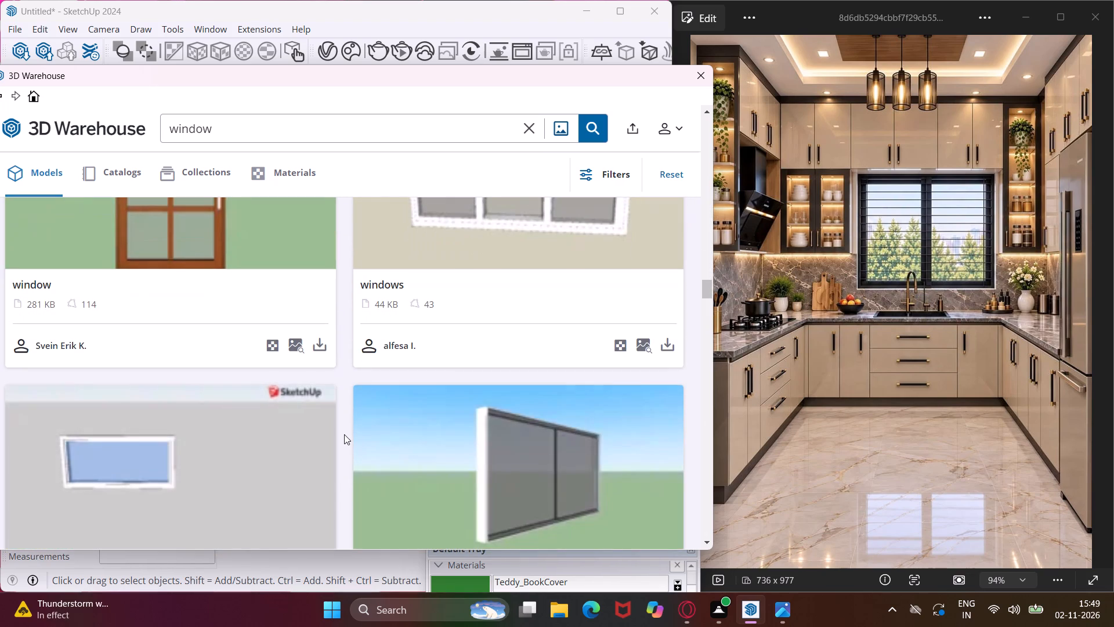
scroll(344, 434, "down", 14)
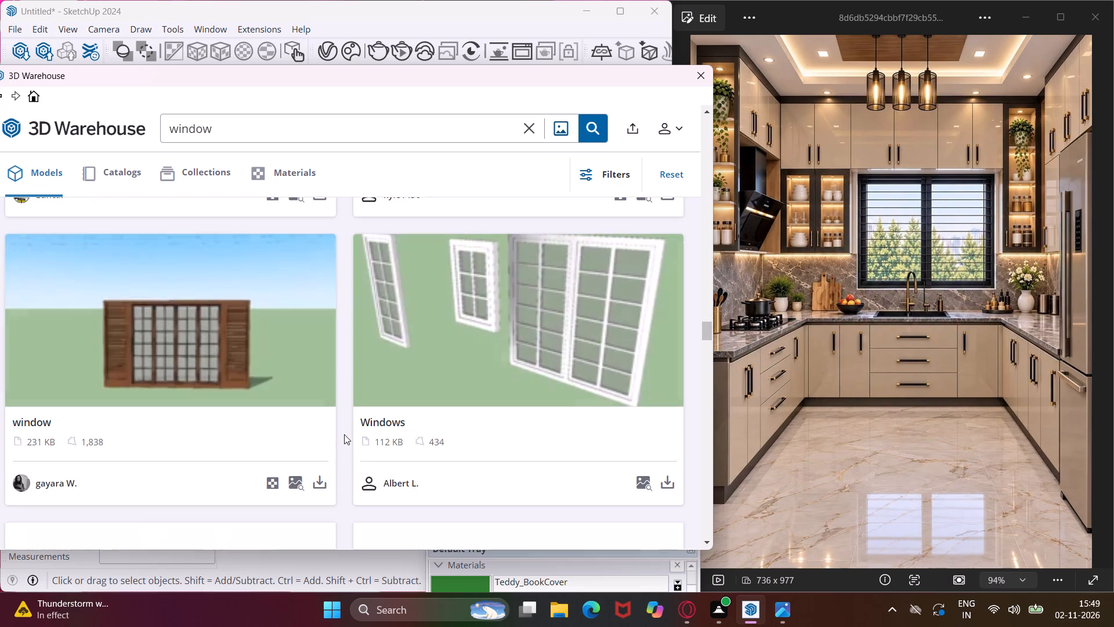
scroll(344, 434, "down", 11)
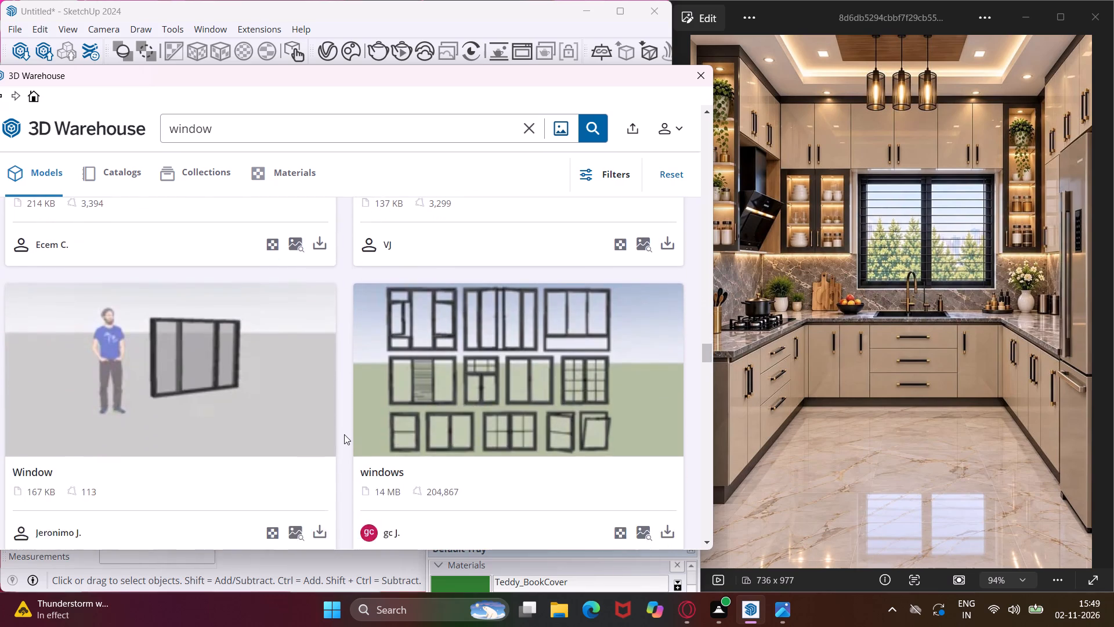
scroll(344, 434, "down", 14)
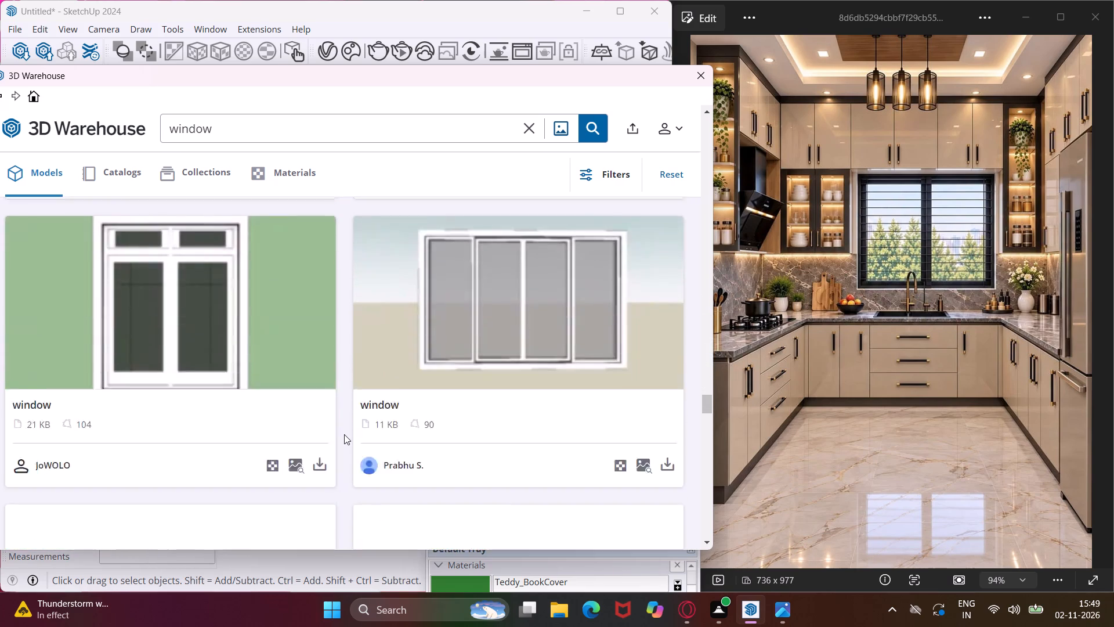
scroll(344, 434, "down", 13)
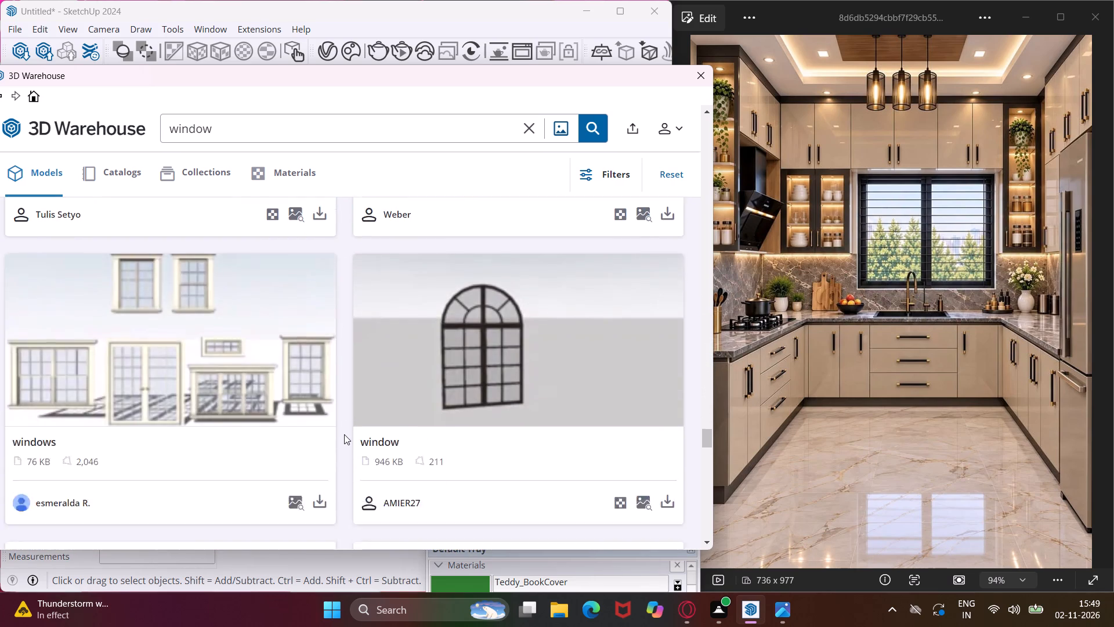
scroll(344, 434, "down", 7)
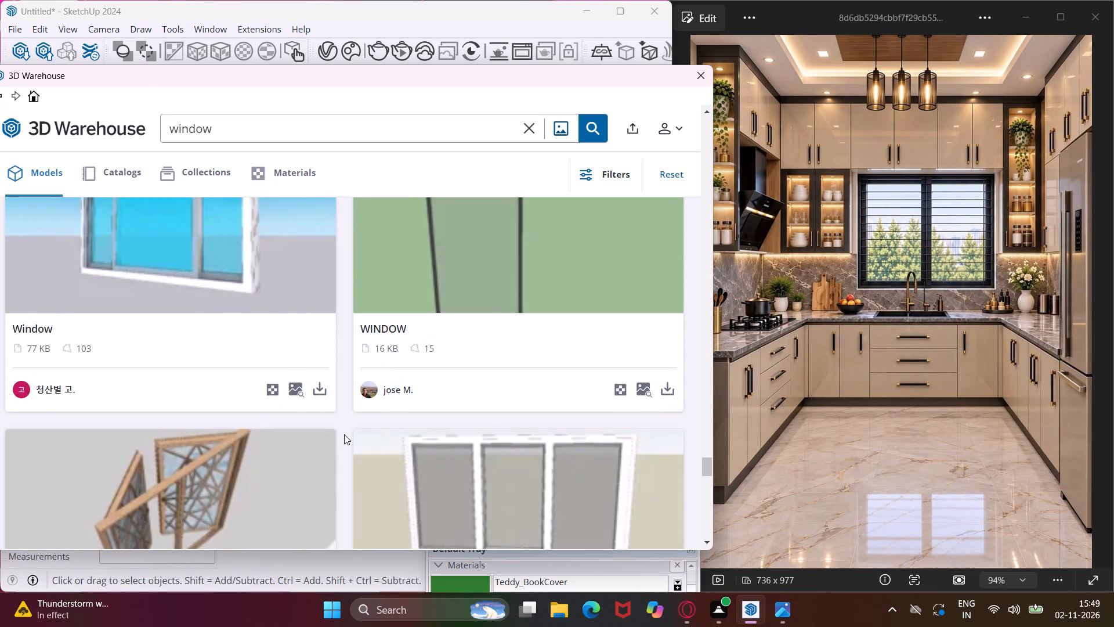
scroll(344, 434, "down", 20)
scroll(344, 434, "up", 3)
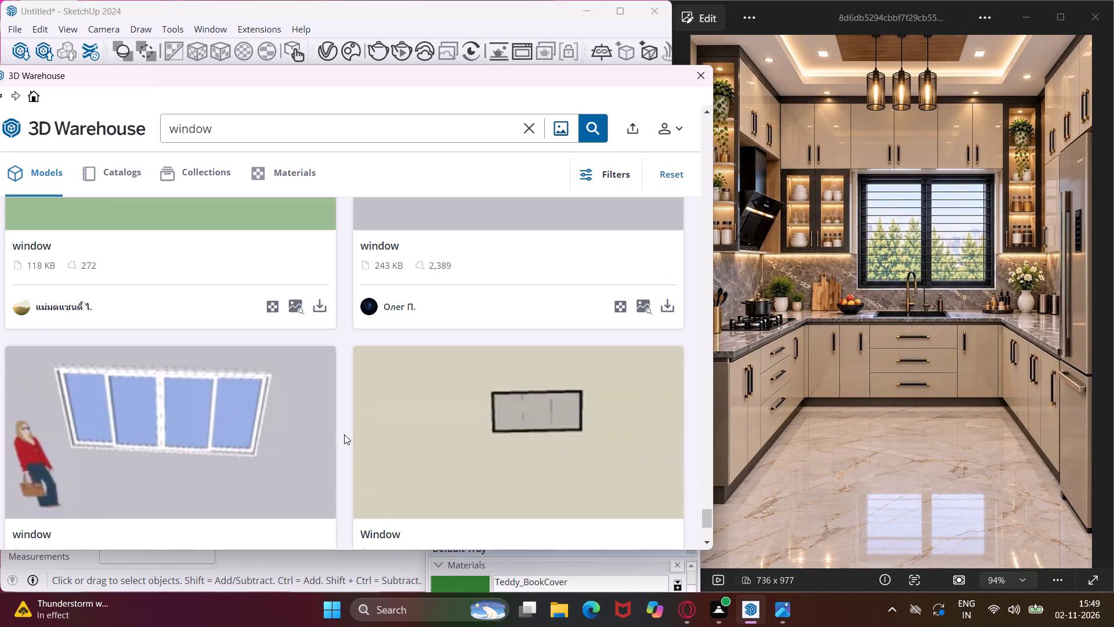
scroll(344, 434, "up", 3)
scroll(344, 434, "down", 5)
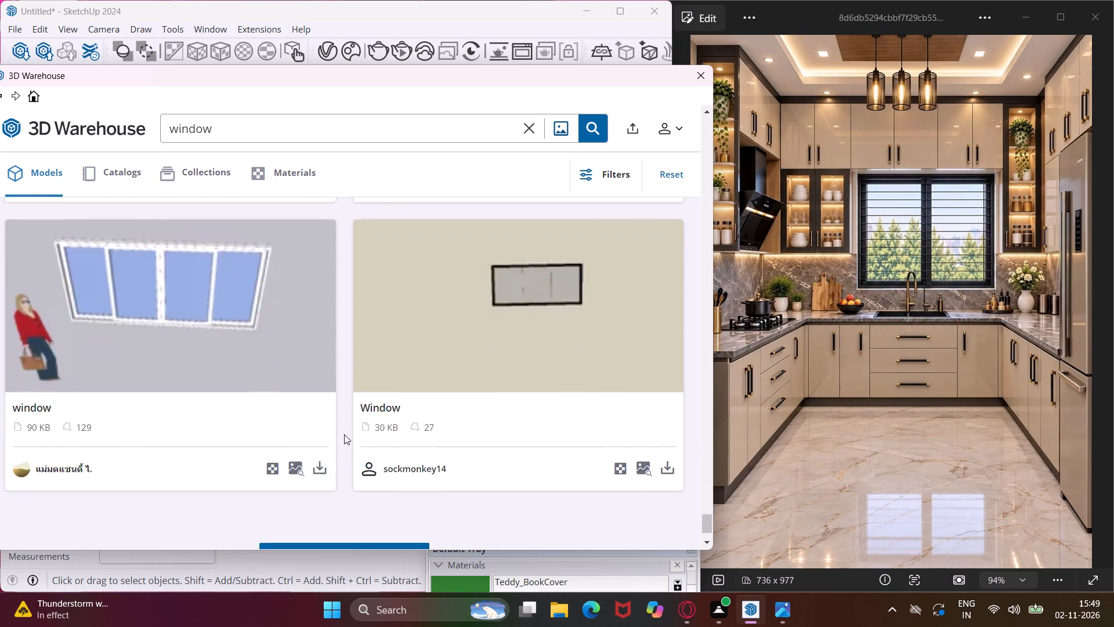
scroll(344, 434, "down", 2)
left_click(354, 447)
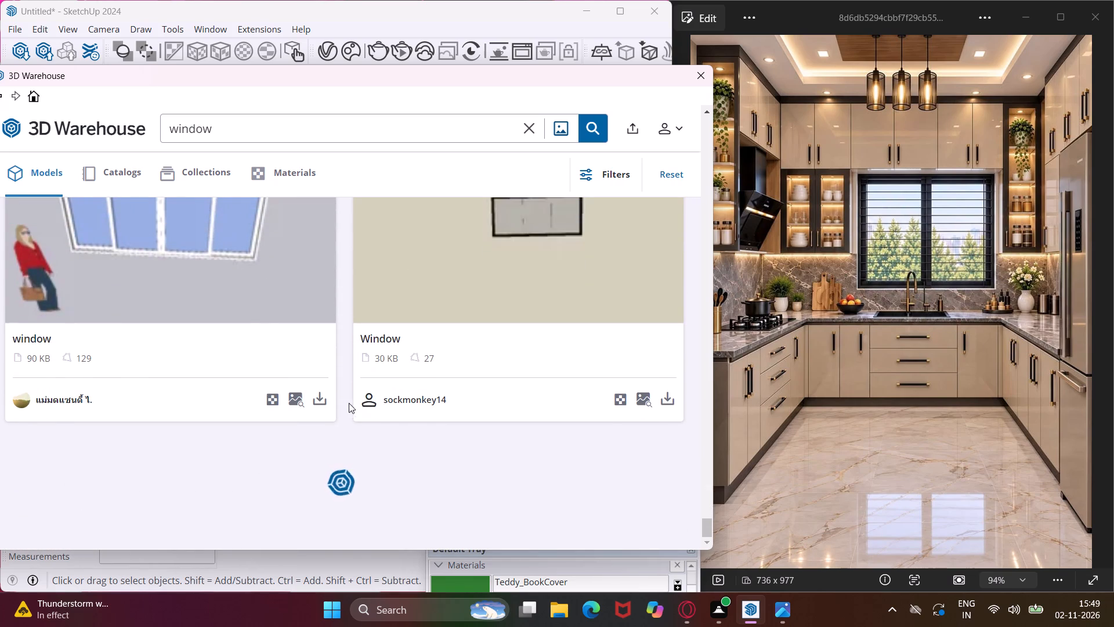
scroll(333, 391, "down", 3)
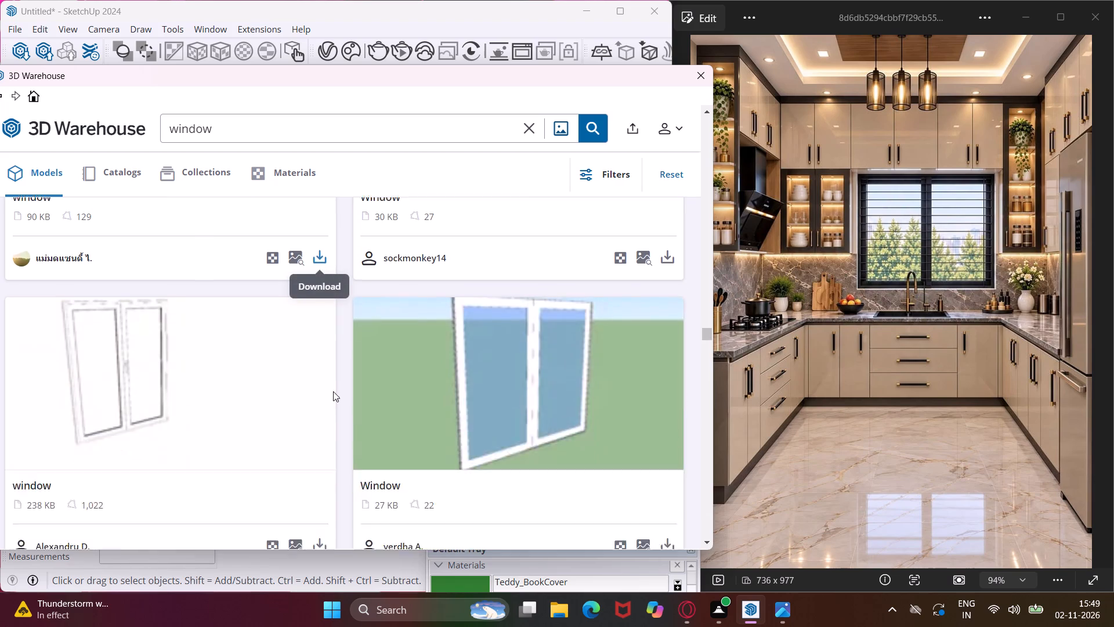
scroll(333, 391, "down", 9)
scroll(333, 391, "up", 2)
scroll(333, 391, "down", 1)
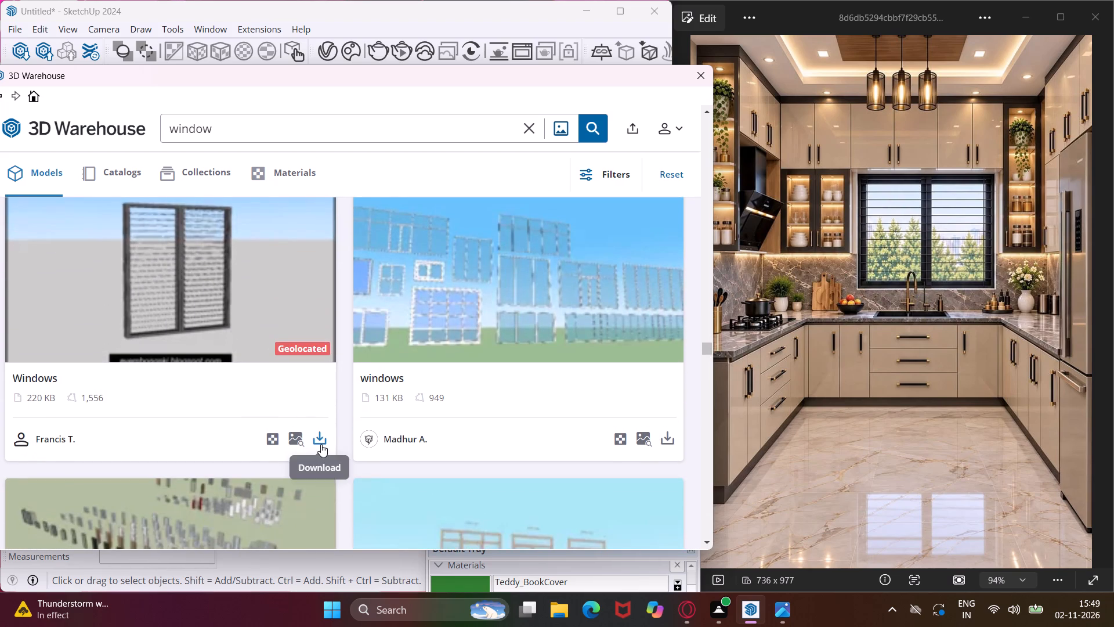
Download the dark two-panel louvred "Windows" model (220 KB) into the scene and place it outside the room near the origin.
left_click(321, 444)
left_click(296, 327)
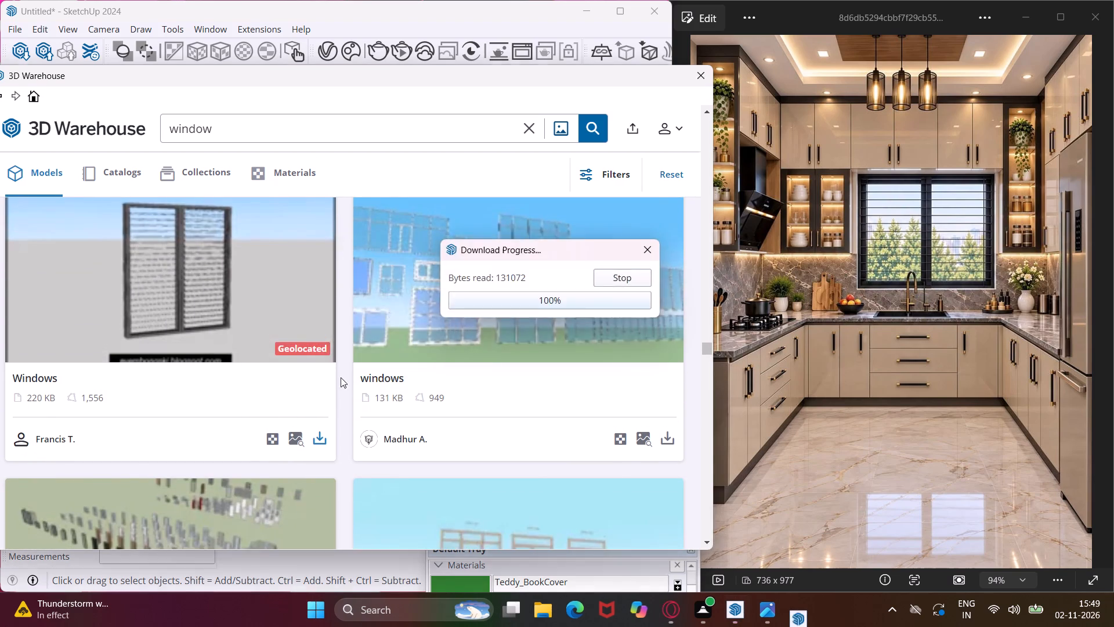
left_click(393, 417)
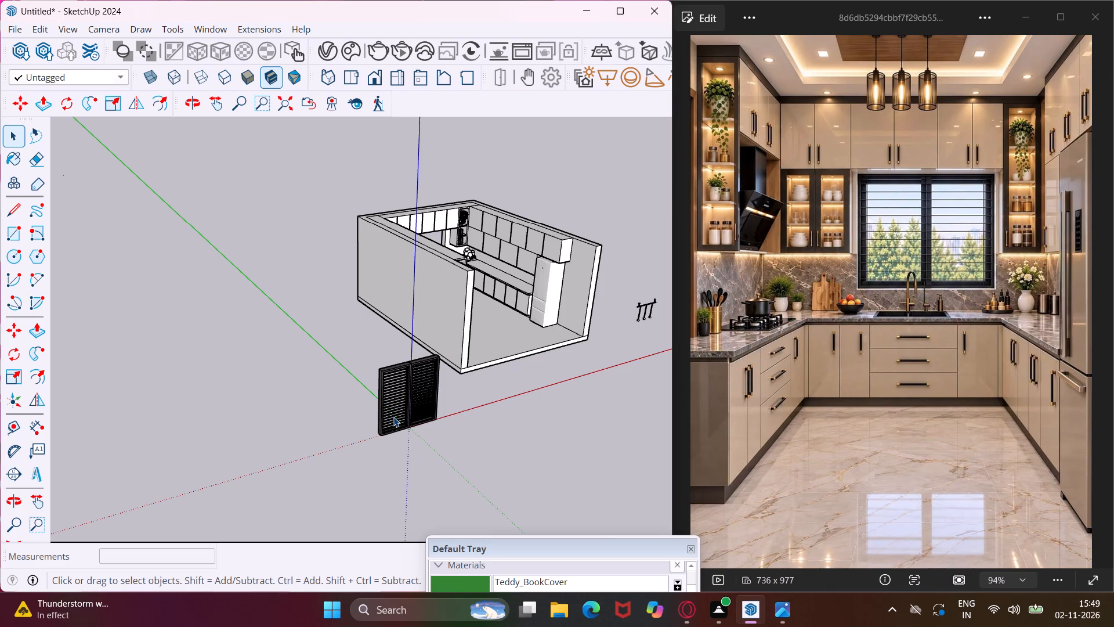
scroll(393, 417, "up", 9)
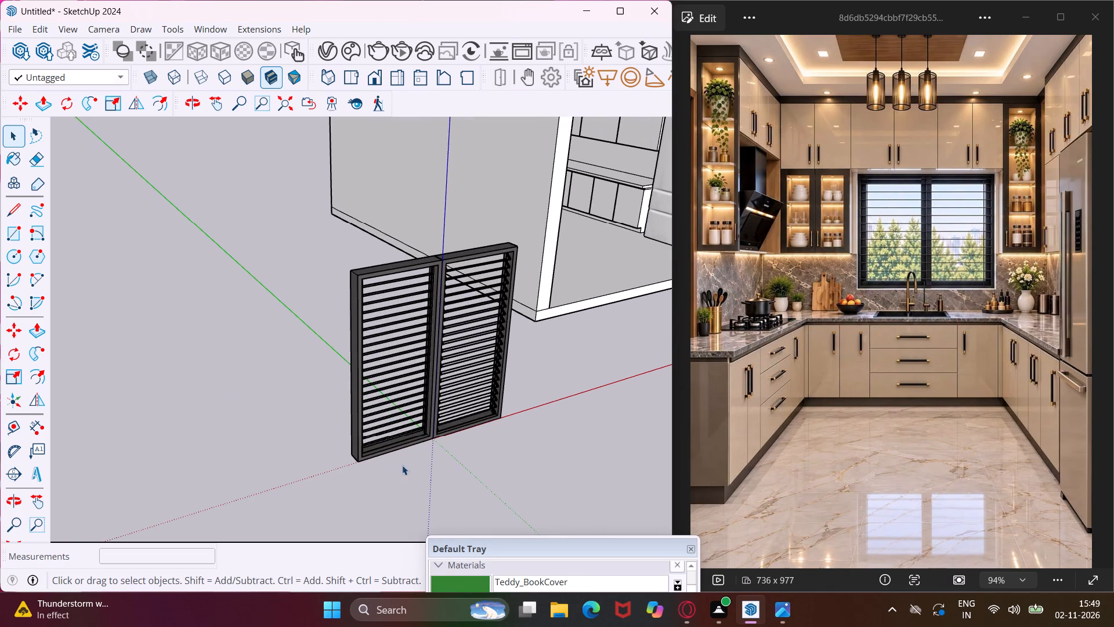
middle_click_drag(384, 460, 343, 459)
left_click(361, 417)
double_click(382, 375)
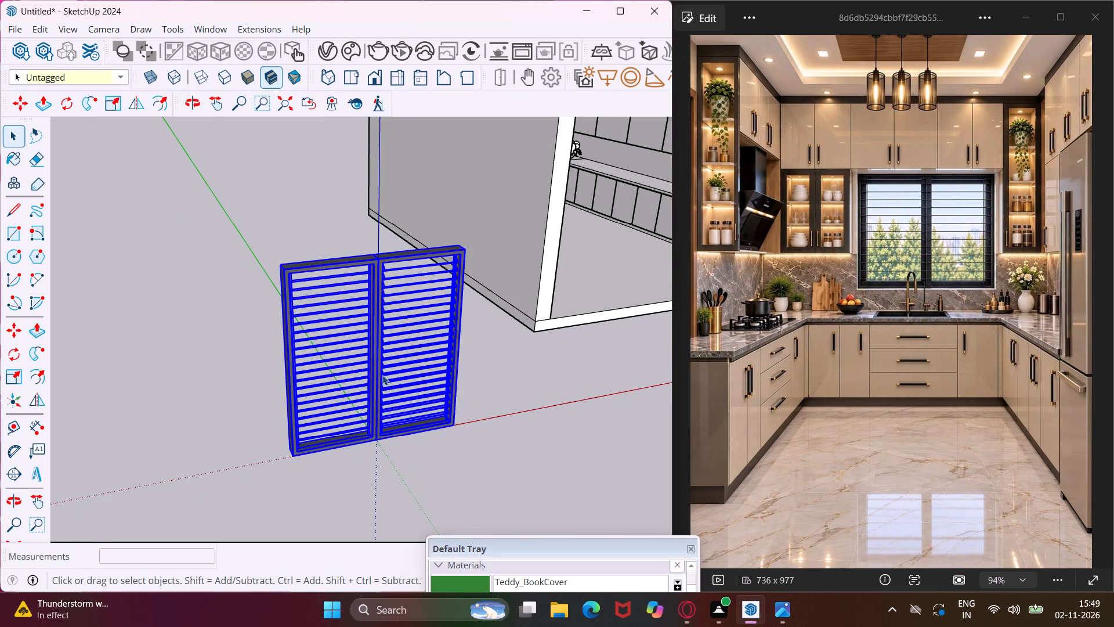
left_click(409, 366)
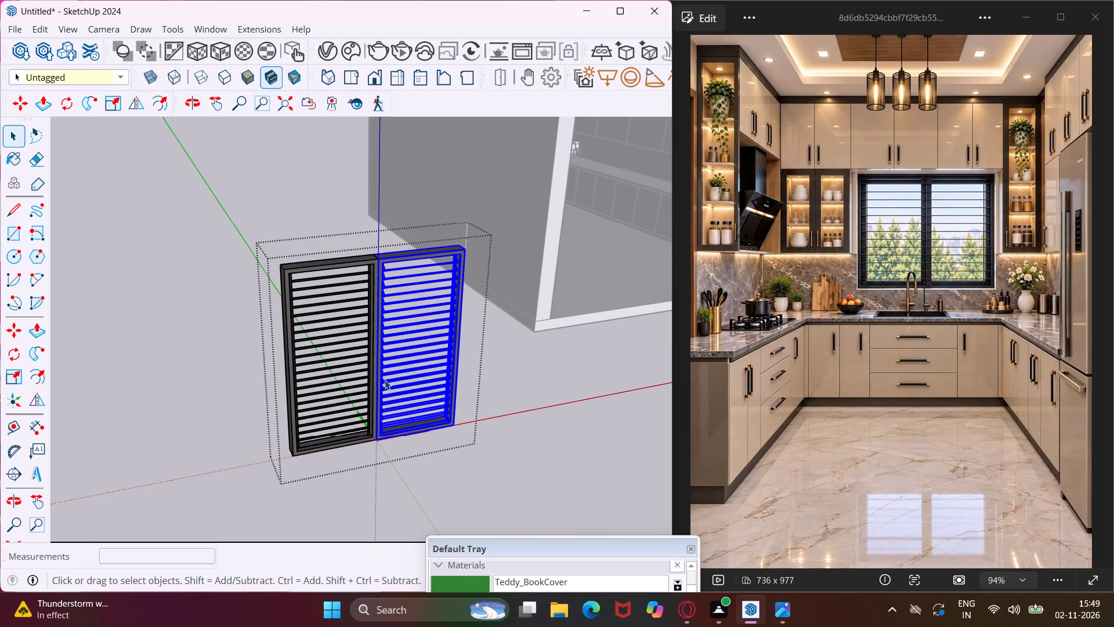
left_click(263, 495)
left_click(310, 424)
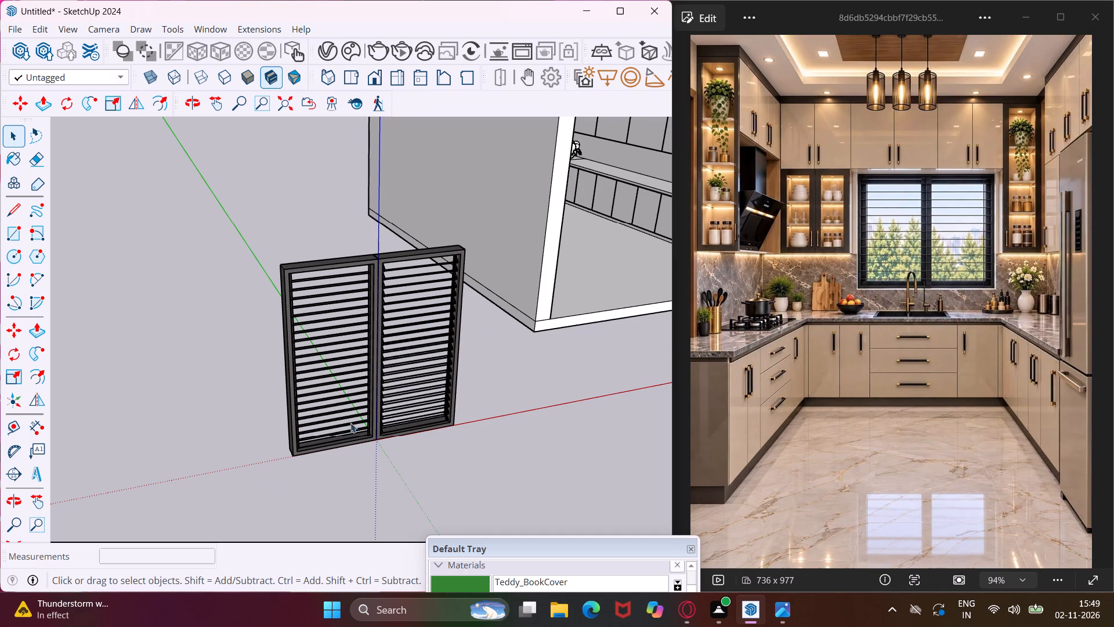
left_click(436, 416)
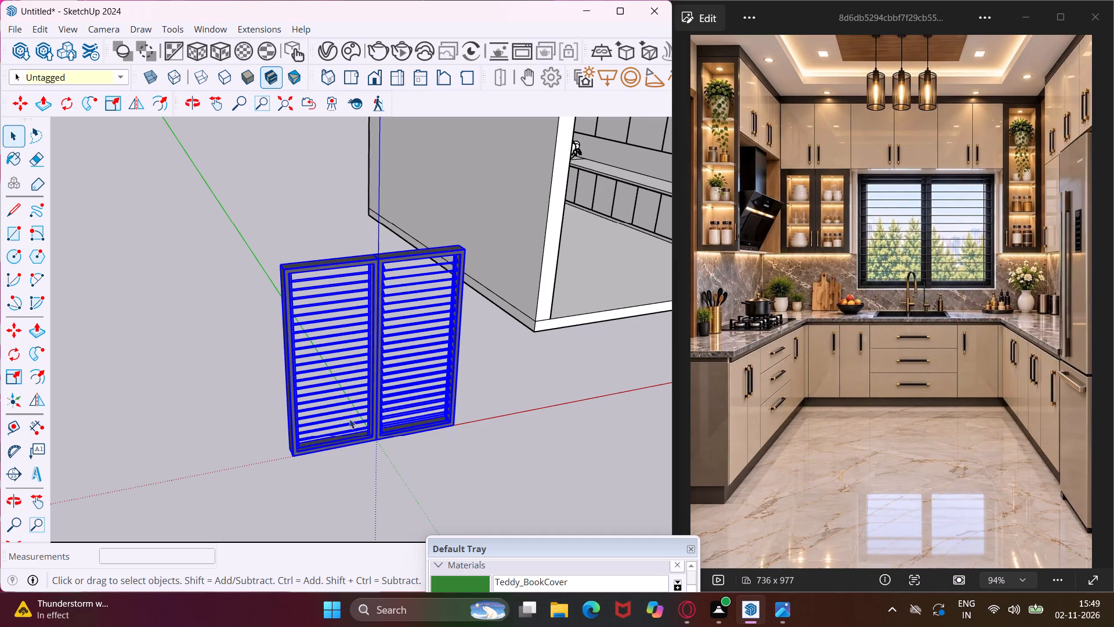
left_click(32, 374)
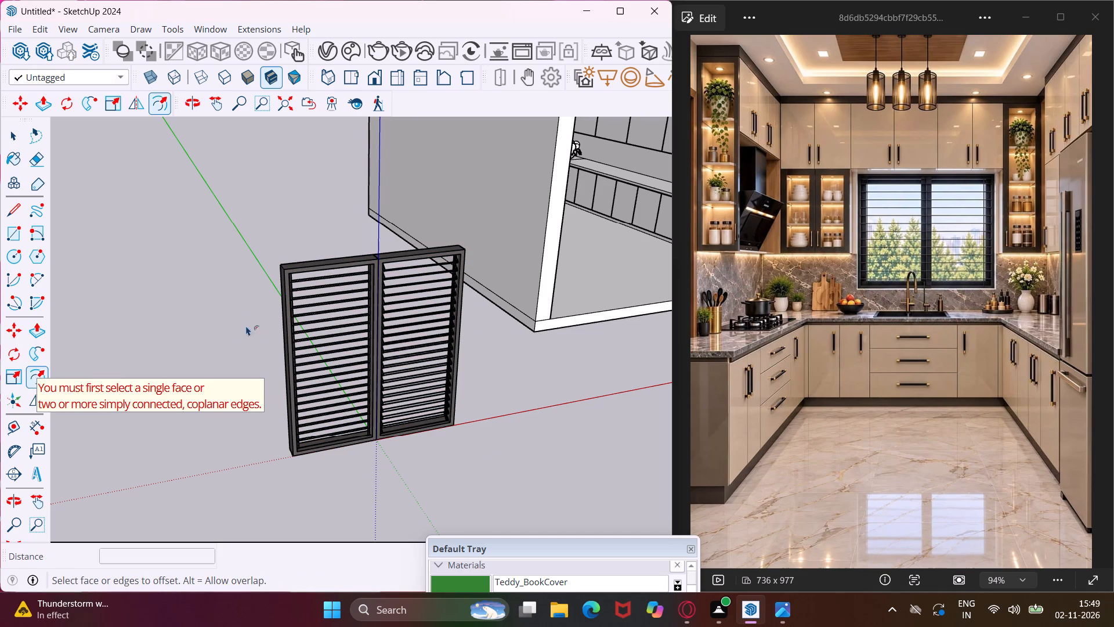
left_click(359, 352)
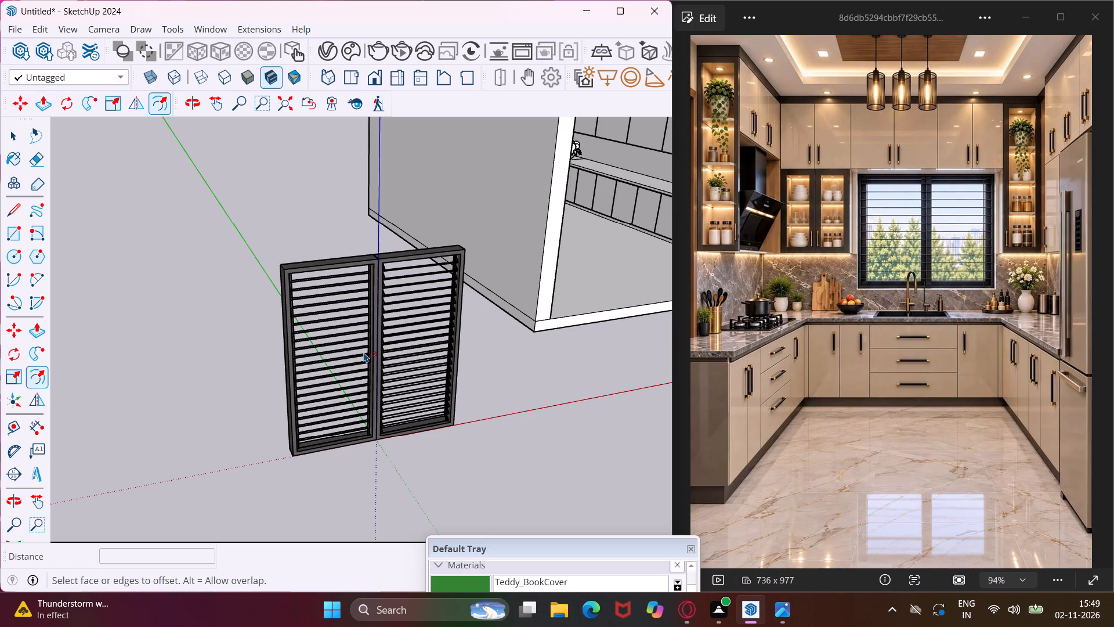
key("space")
Scale the louvred window down to about 0.27 of its width and 0.22 of its height.
left_click(365, 355)
left_click(3, 382)
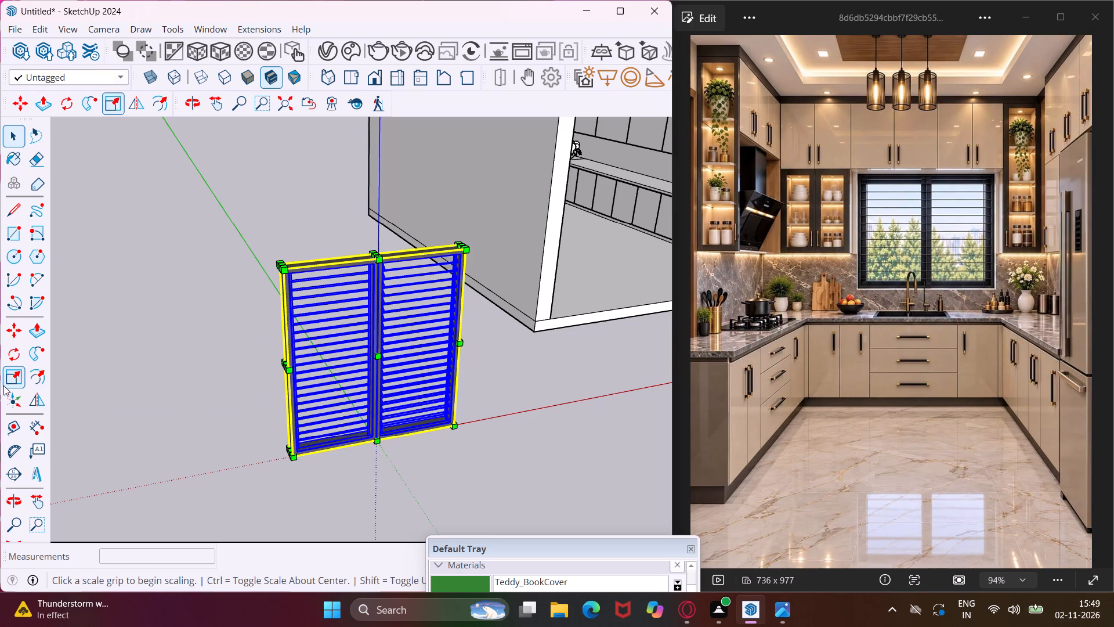
scroll(276, 273, "up", 6)
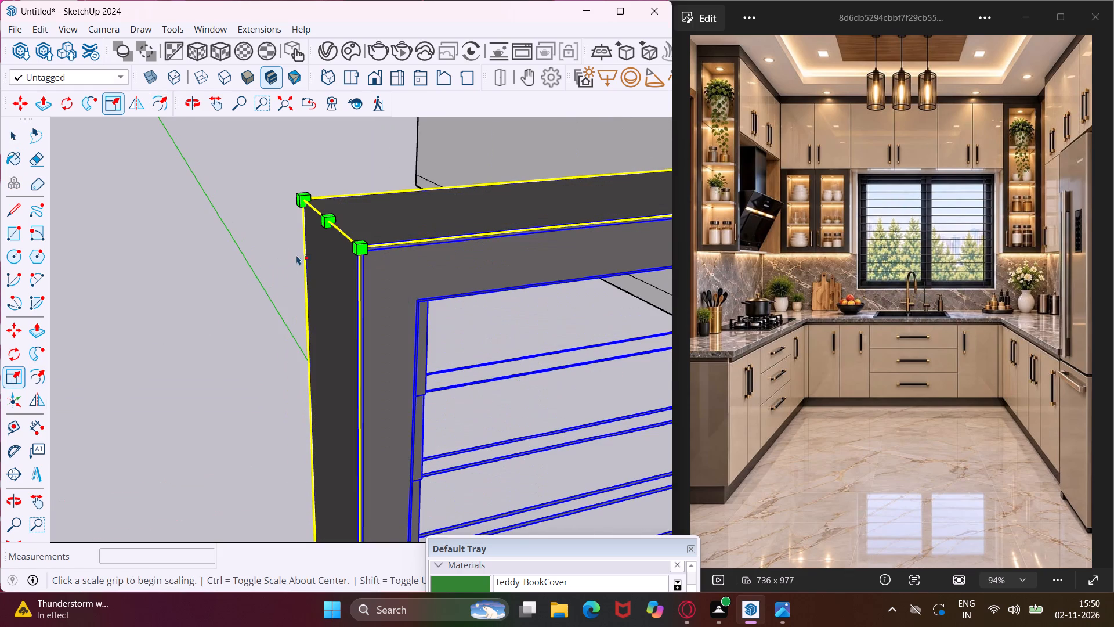
left_click(324, 221)
scroll(355, 232, "down", 11)
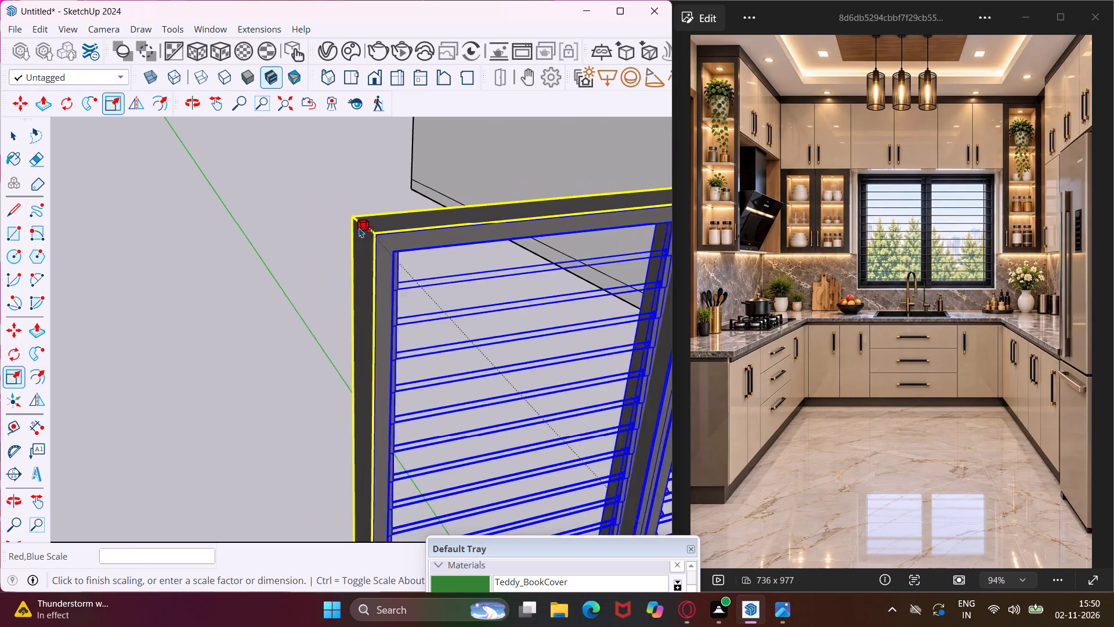
scroll(359, 228, "down", 16)
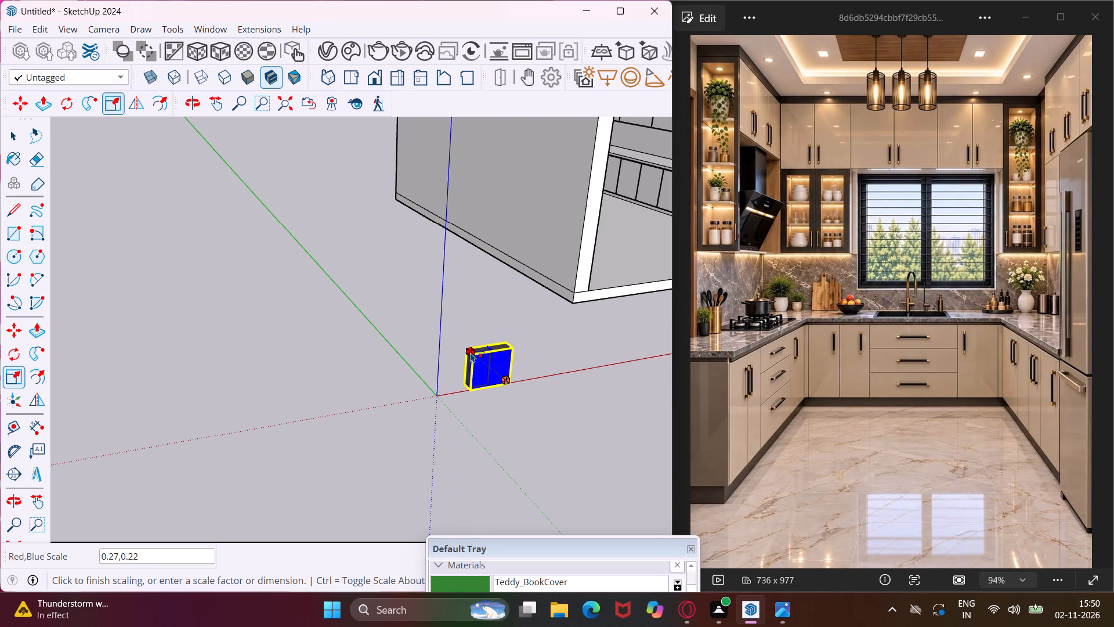
left_click(471, 352)
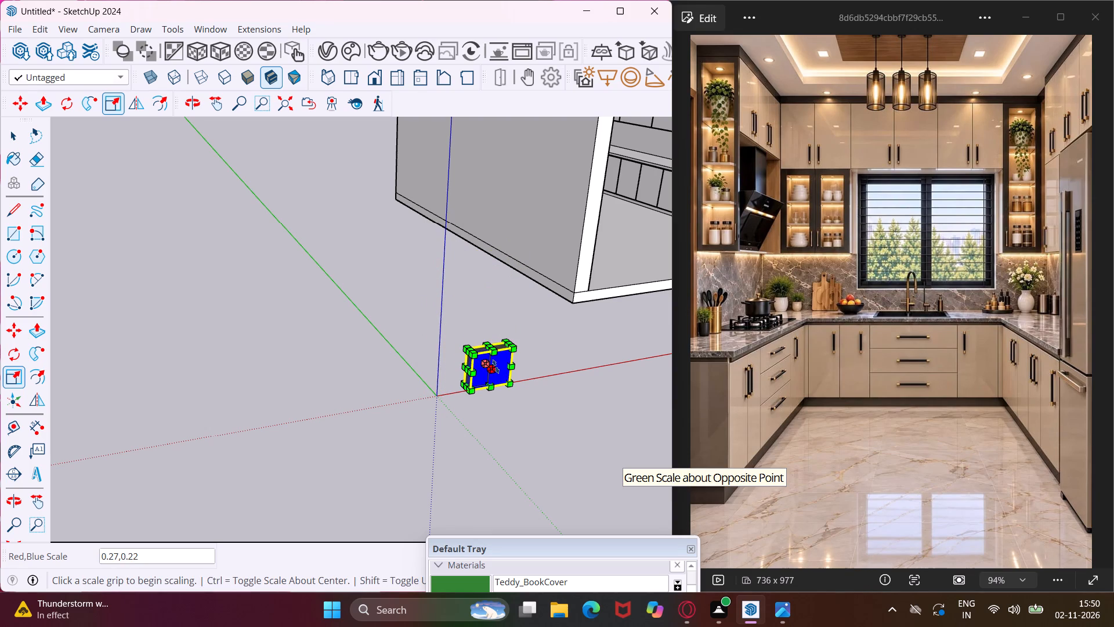
Move the louvred window by its lower right corner into the lower right corner of the back wall's window opening.
key("m")
scroll(507, 400, "up", 12)
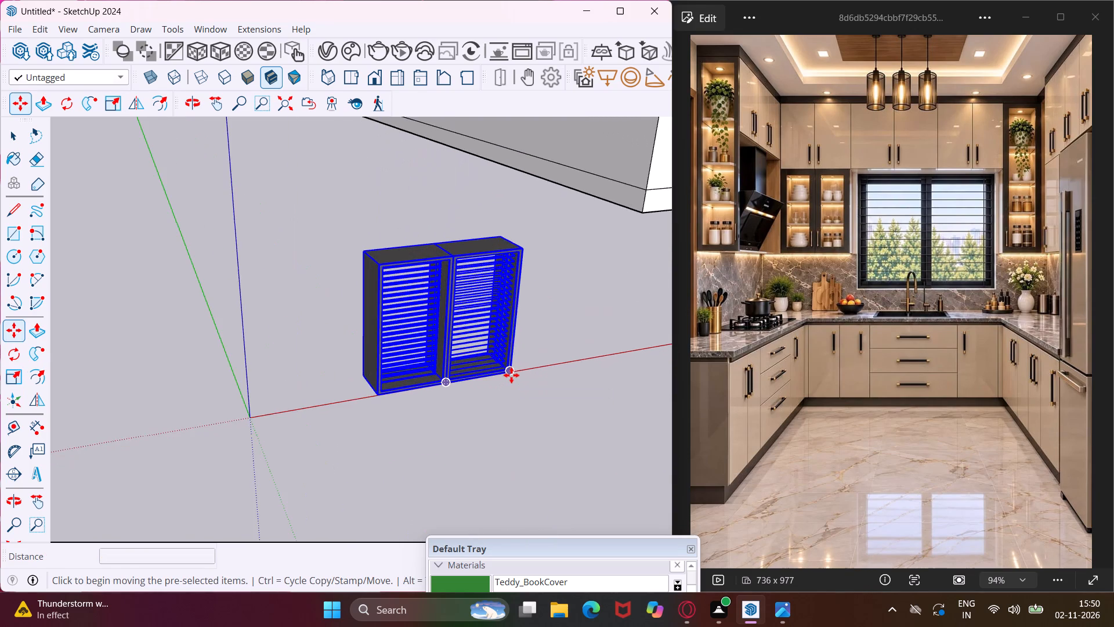
scroll(511, 375, "up", 5)
left_click(509, 372)
scroll(274, 370, "down", 7)
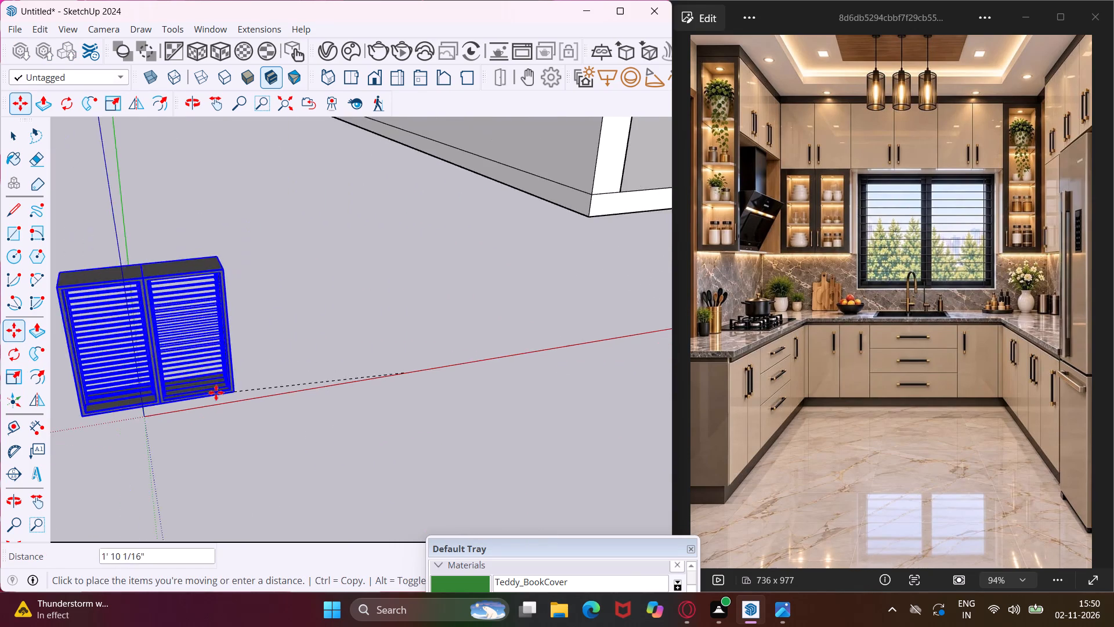
scroll(213, 392, "down", 20)
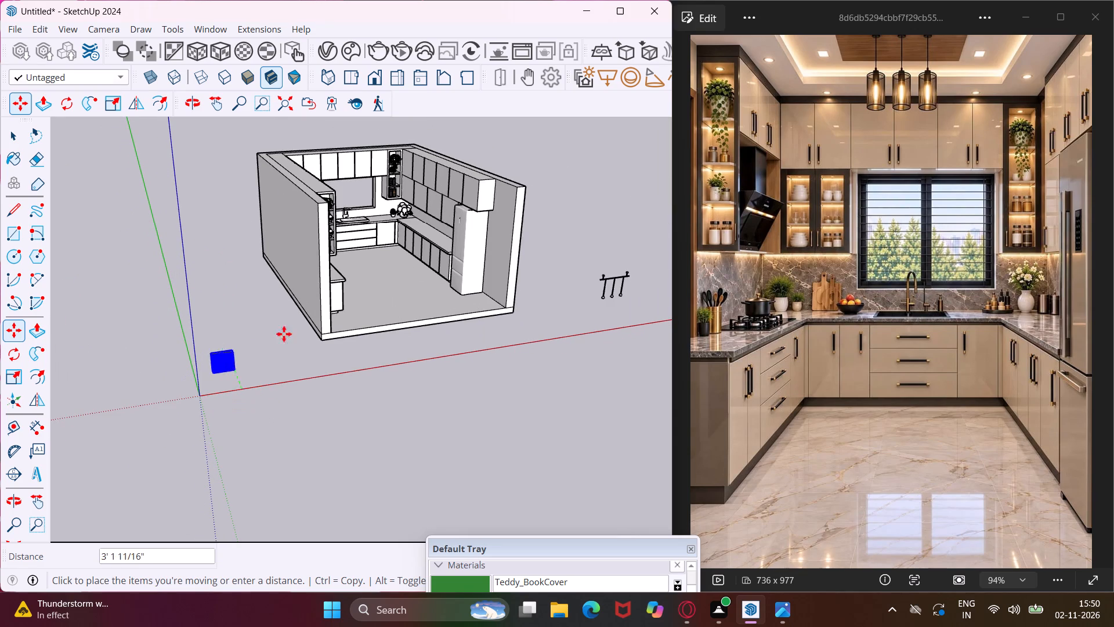
scroll(375, 199, "up", 16)
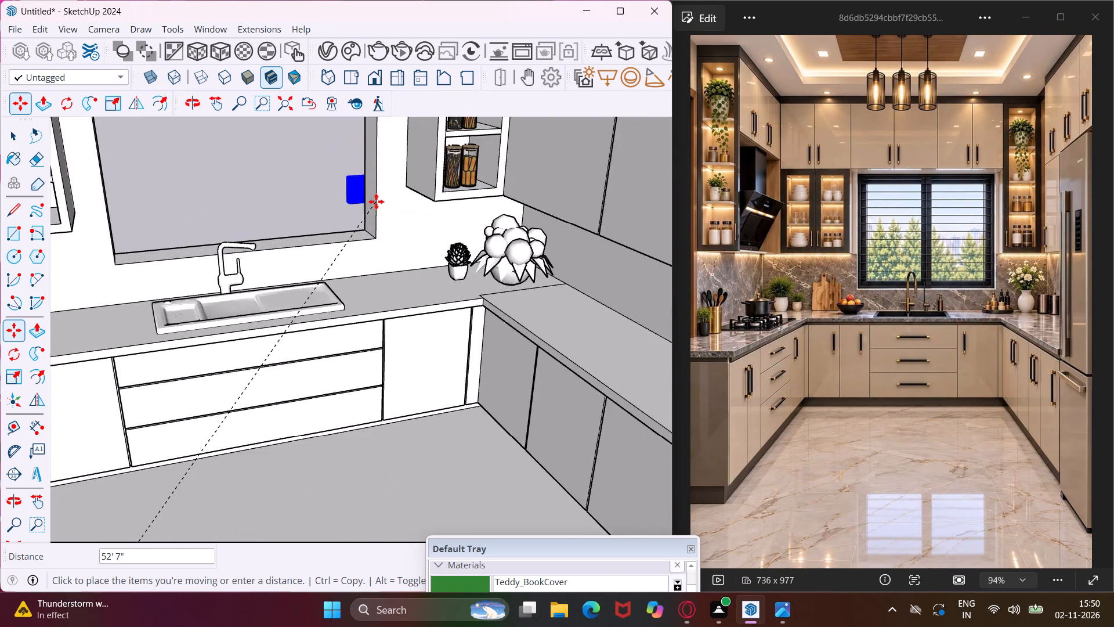
scroll(376, 201, "up", 8)
left_click(364, 268)
Scale the louvred window's width by about 3.91 so it spans the opening from side to side.
scroll(353, 272, "down", 2)
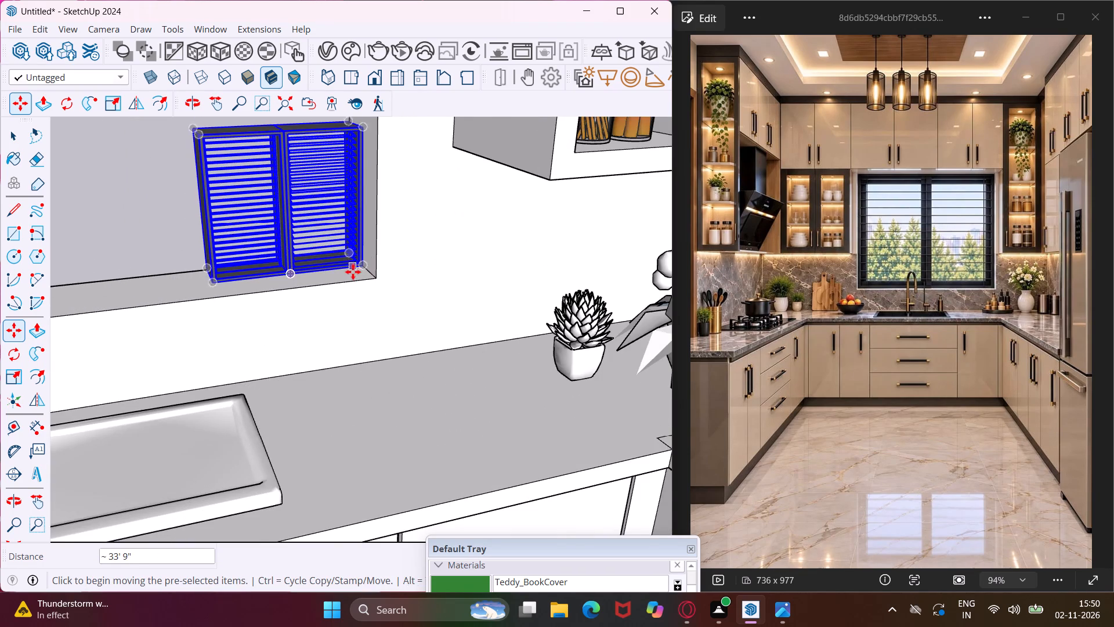
scroll(353, 272, "down", 9)
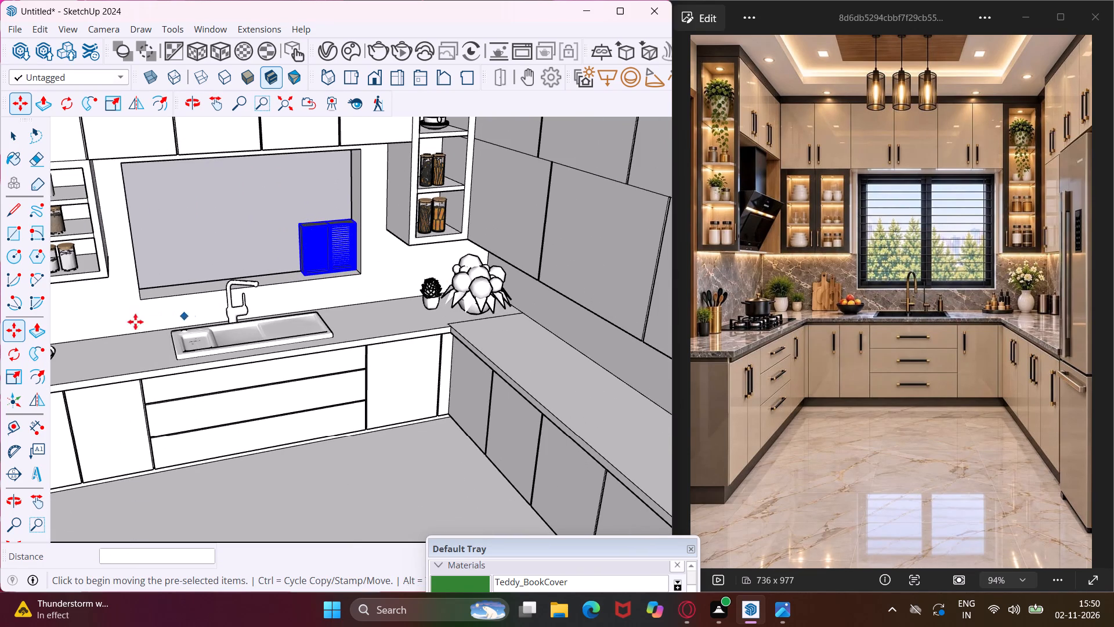
left_click(15, 378)
scroll(292, 237, "up", 4)
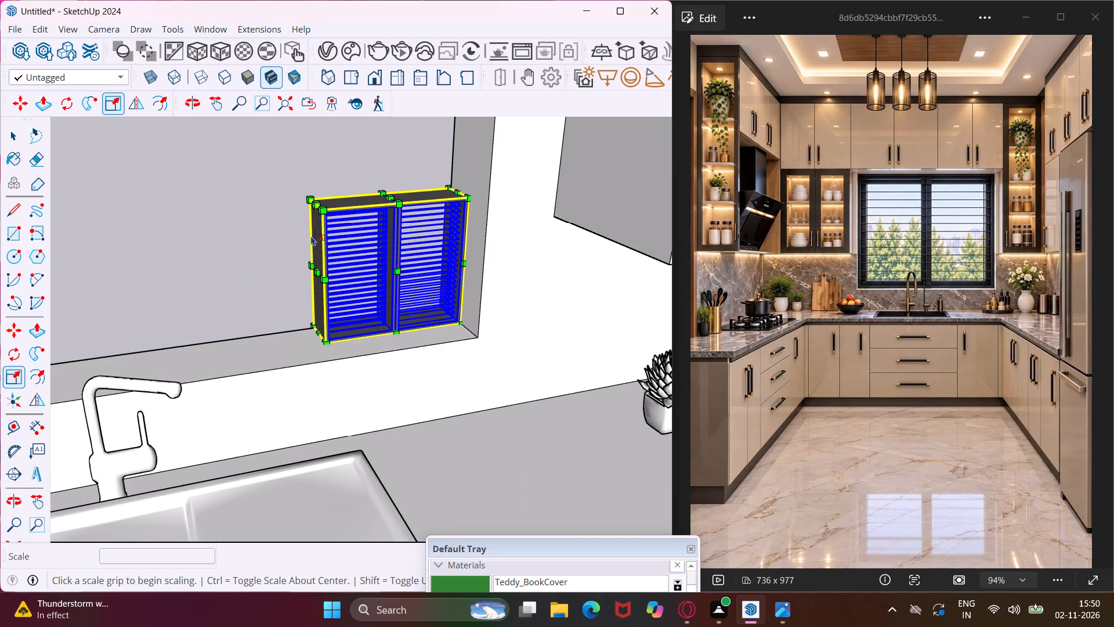
scroll(313, 242, "up", 2)
left_click(316, 276)
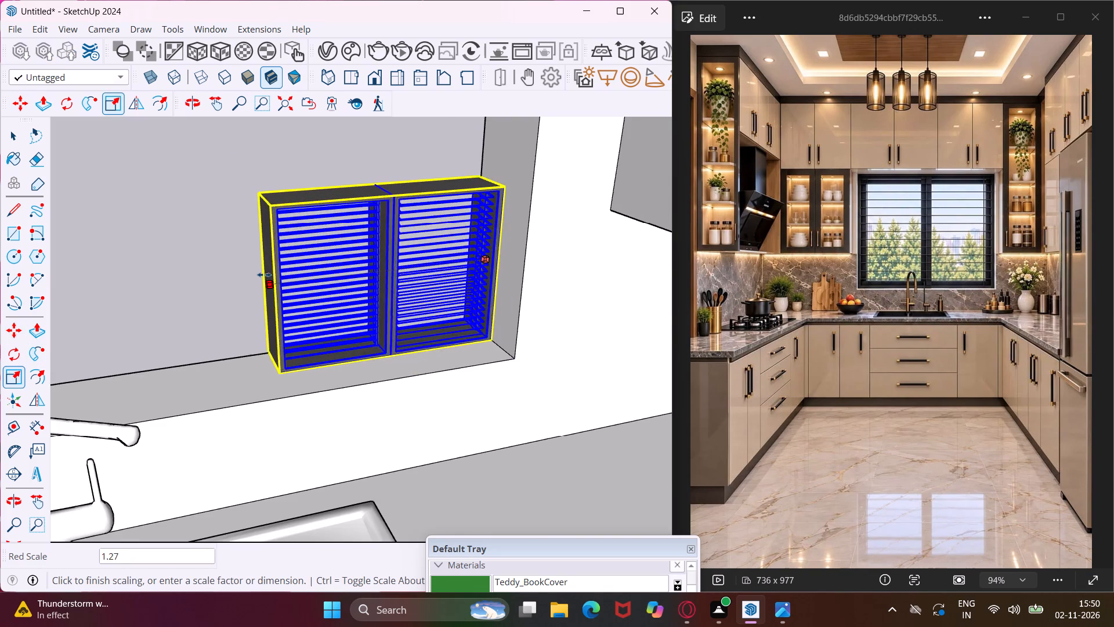
scroll(264, 275, "down", 16)
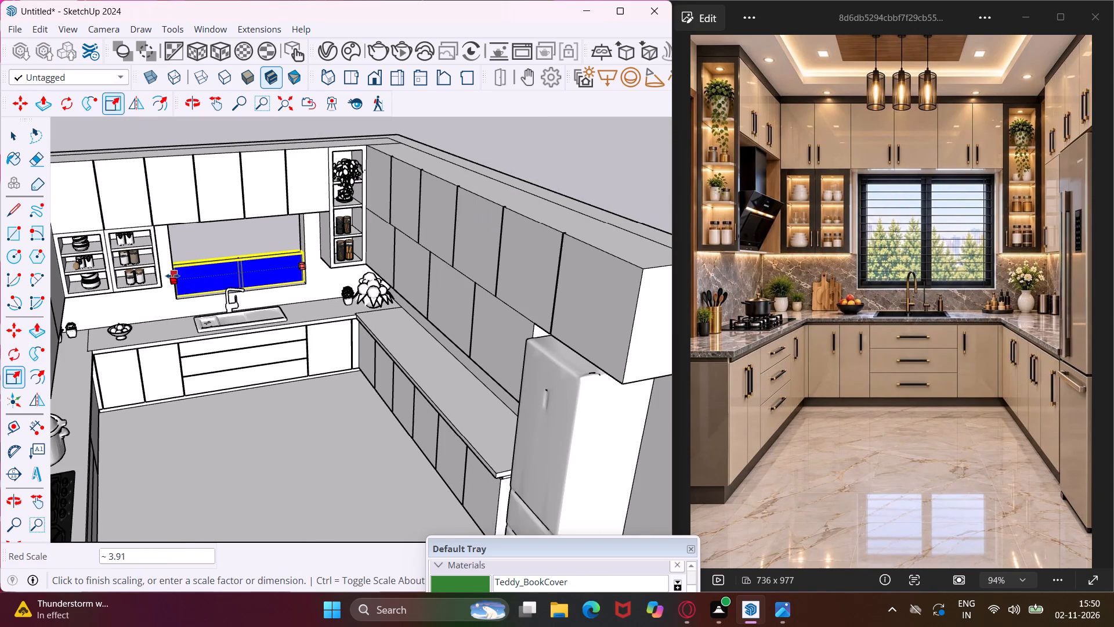
left_click(172, 276)
Scale the louvred window's height by about 2.51 to reach the top of the opening, and deselect it.
scroll(252, 252, "up", 14)
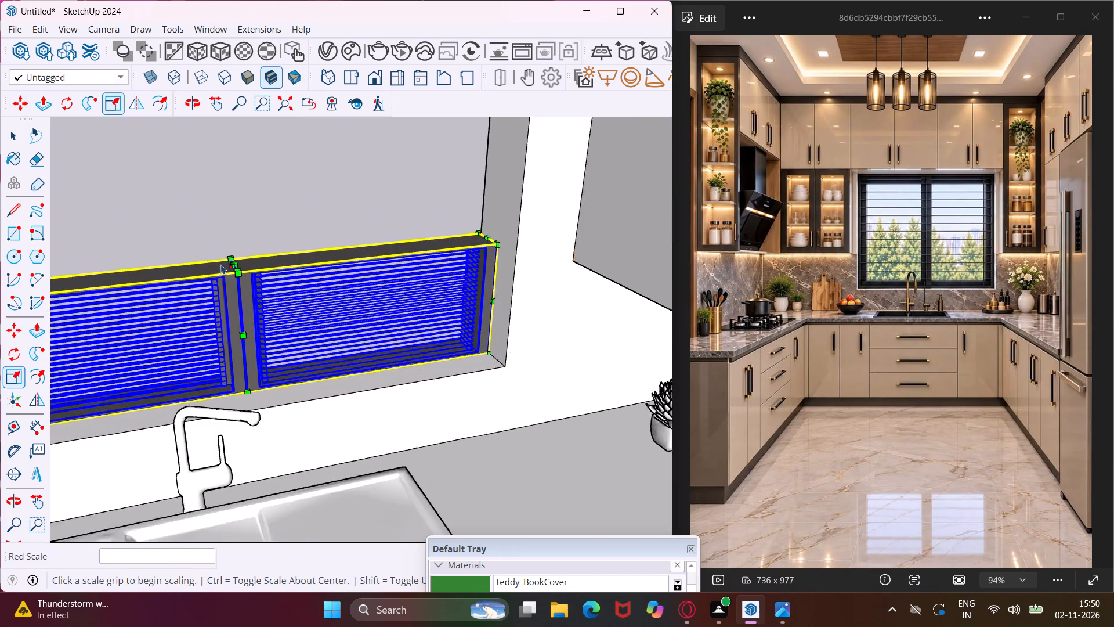
left_click(240, 263)
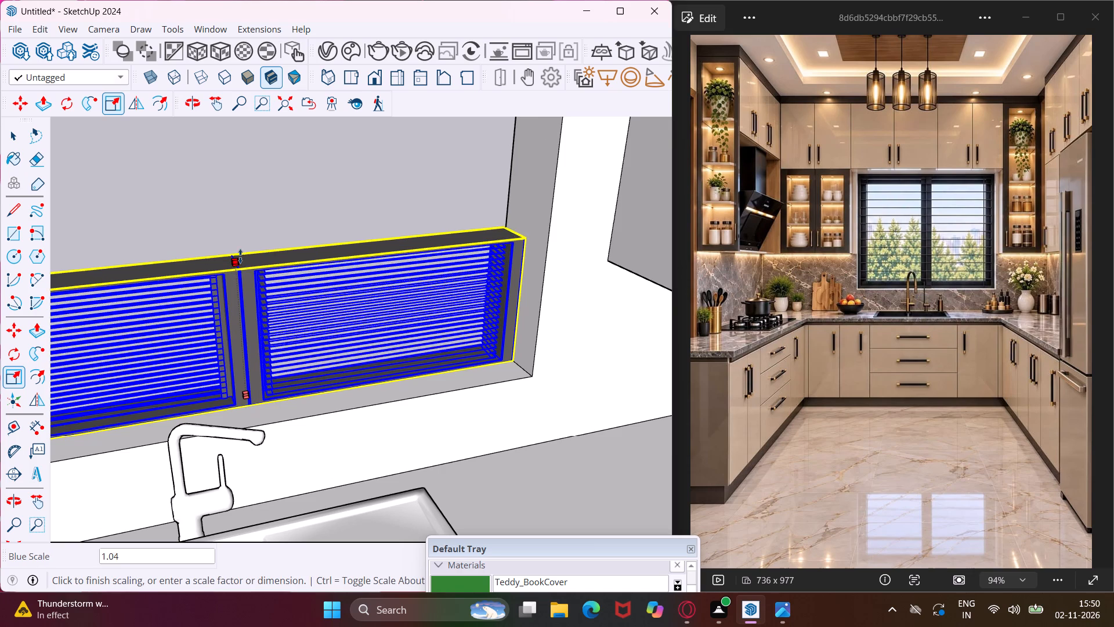
scroll(235, 246, "down", 12)
middle_click_drag(235, 246, 205, 181)
scroll(208, 195, "up", 2)
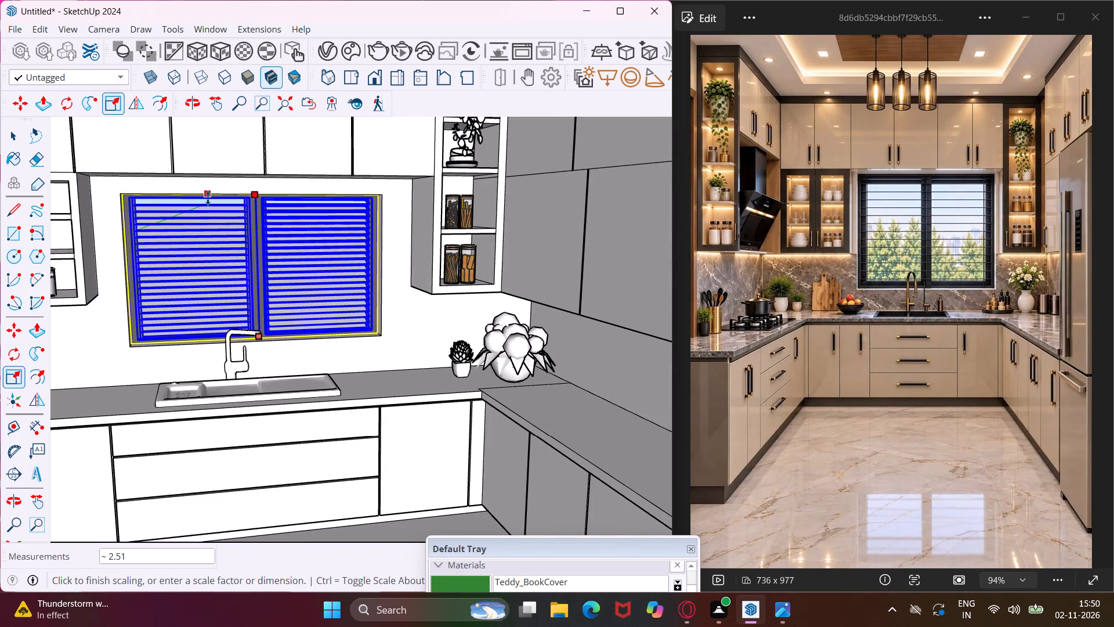
left_click(208, 198)
scroll(178, 243, "down", 9)
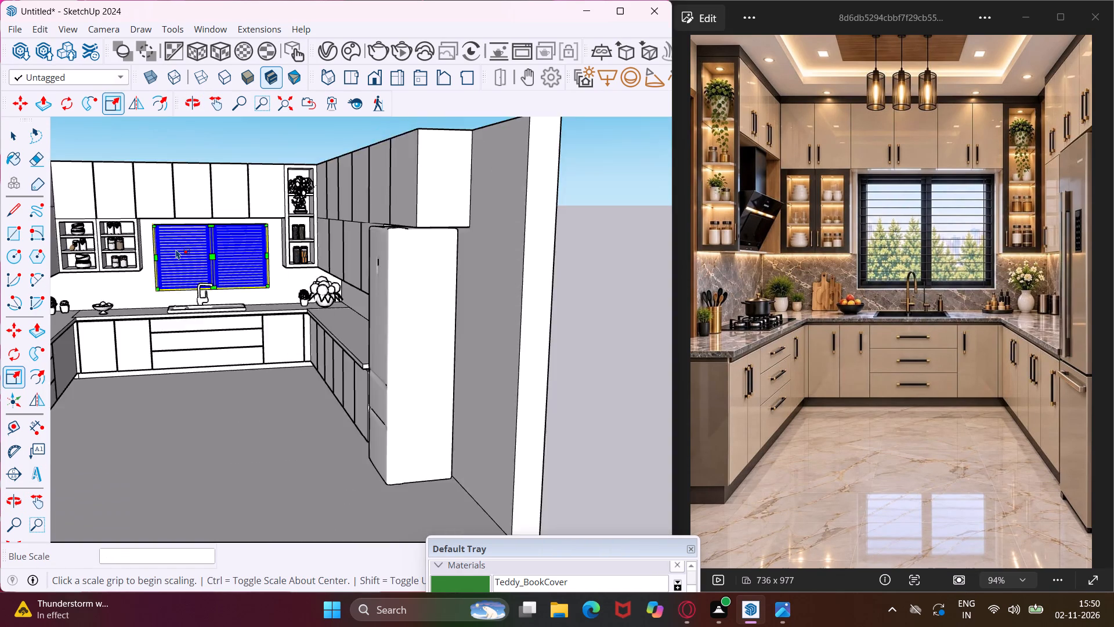
scroll(176, 249, "down", 5)
key("Escape")
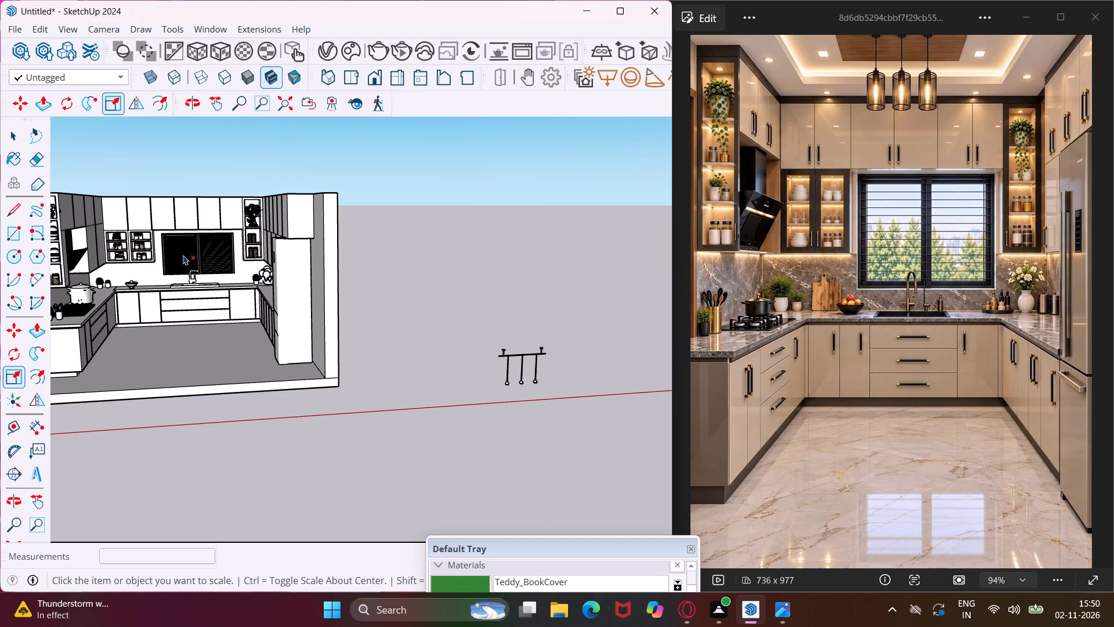
key("Escape")
key("space")
Copy the rear ceiling edge in the top compartment of the left tall open shelf unit 2" forward along the ceiling.
middle_click_drag(188, 262, 252, 287)
scroll(163, 256, "up", 5)
middle_click_drag(163, 256, 248, 309)
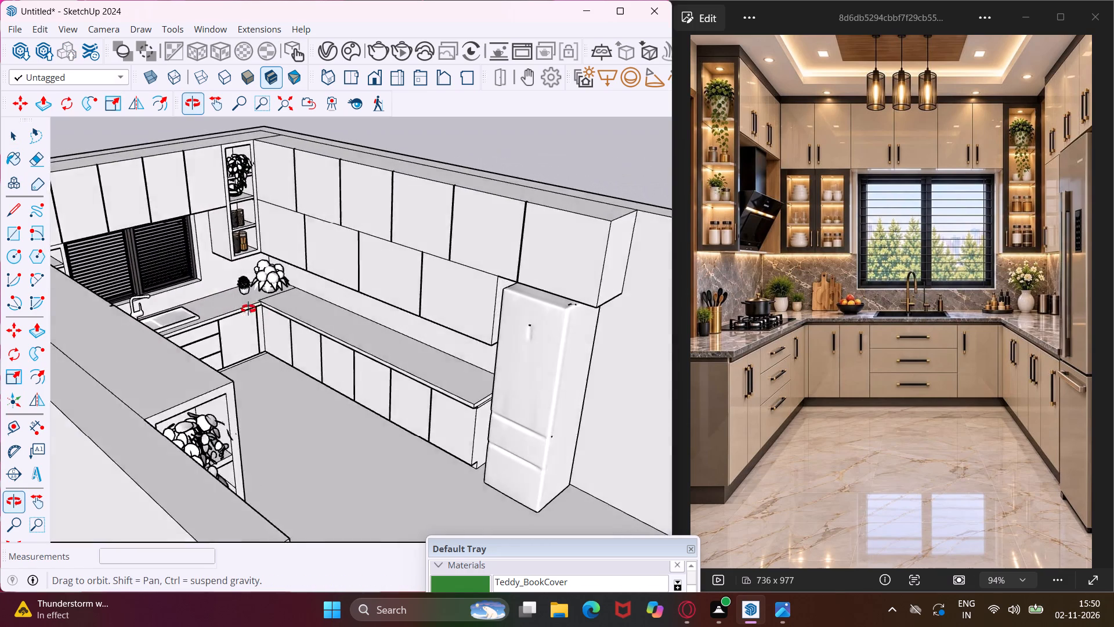
middle_click_drag(248, 309, 388, 355)
scroll(385, 353, "down", 4)
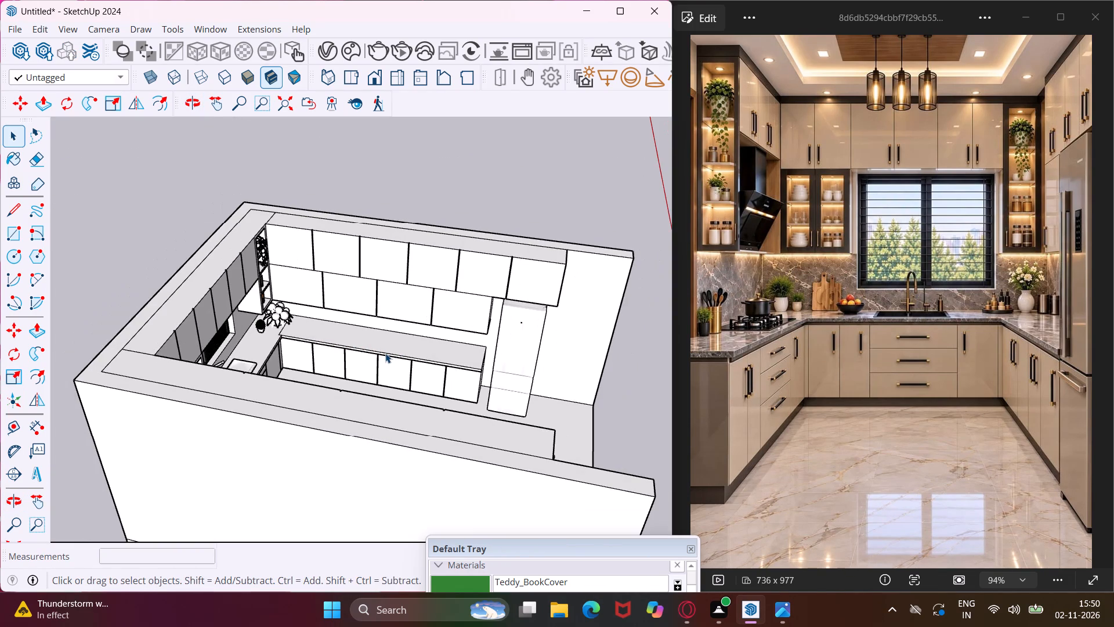
middle_click_drag(380, 360, 12, 275)
scroll(117, 345, "up", 8)
middle_click_drag(100, 322, 122, 250)
scroll(141, 217, "up", 4)
middle_click_drag(141, 217, 153, 198)
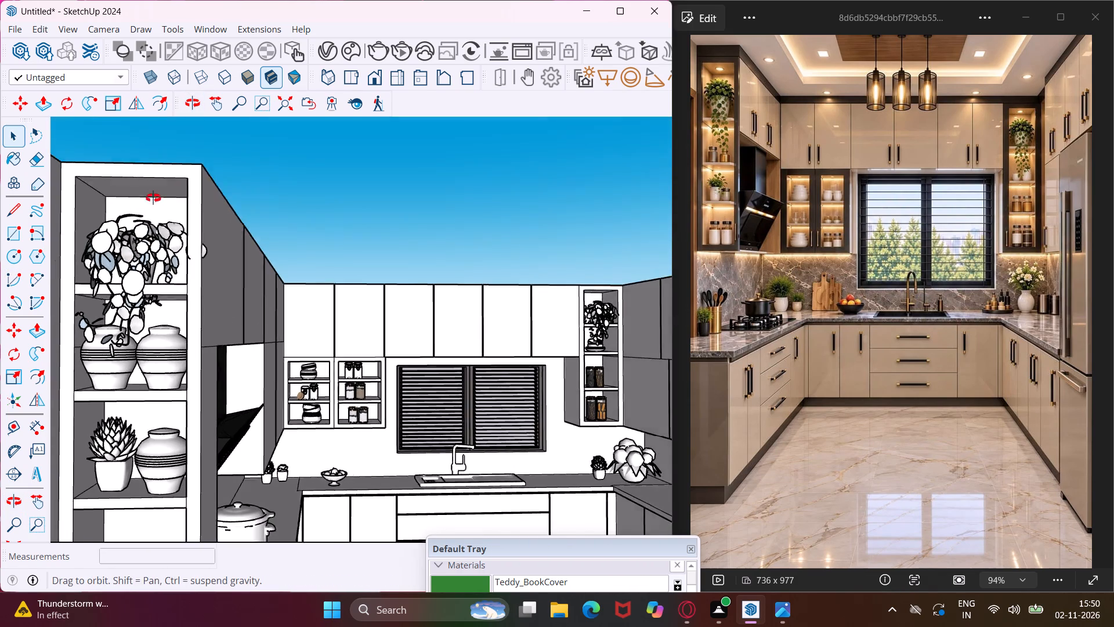
middle_click_drag(153, 198, 161, 192)
scroll(161, 192, "up", 5)
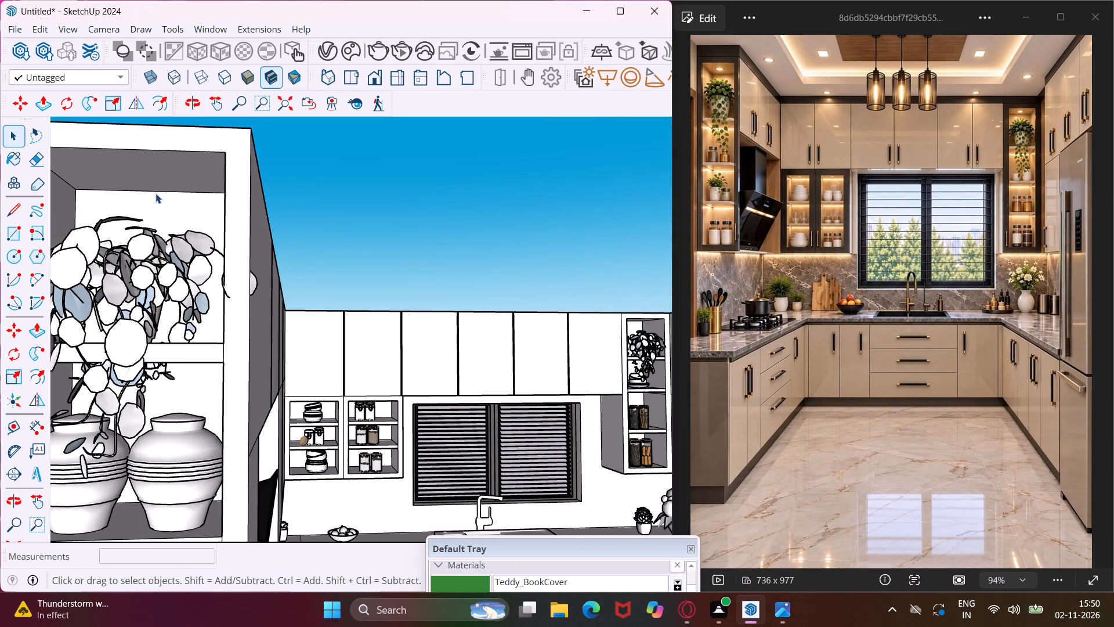
left_click(155, 191)
key("m")
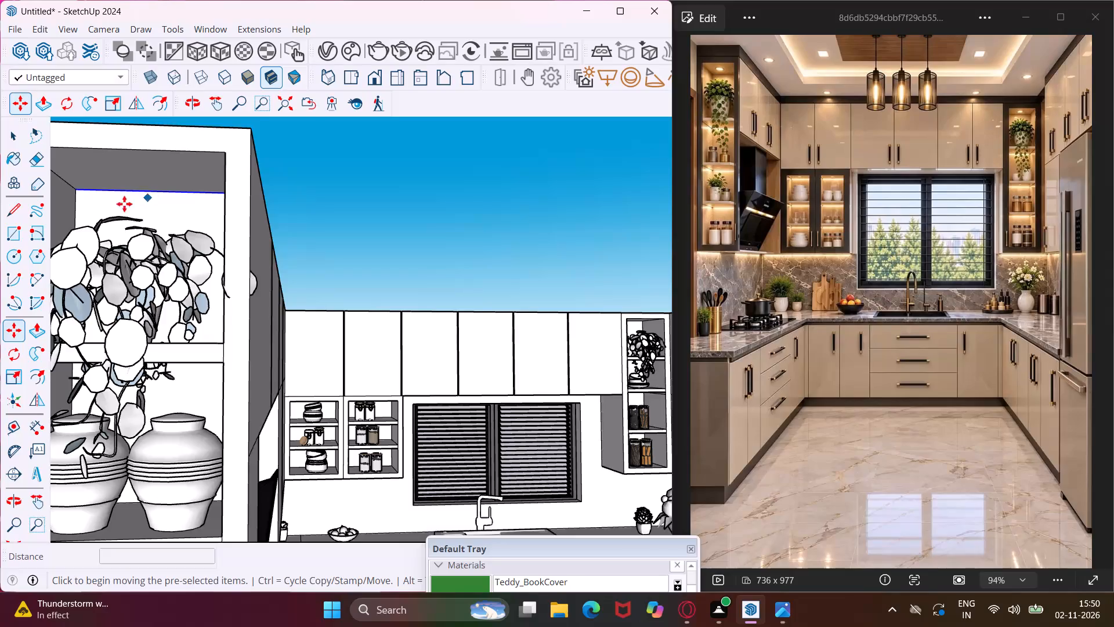
scroll(103, 200, "up", 4)
scroll(88, 189, "down", 3)
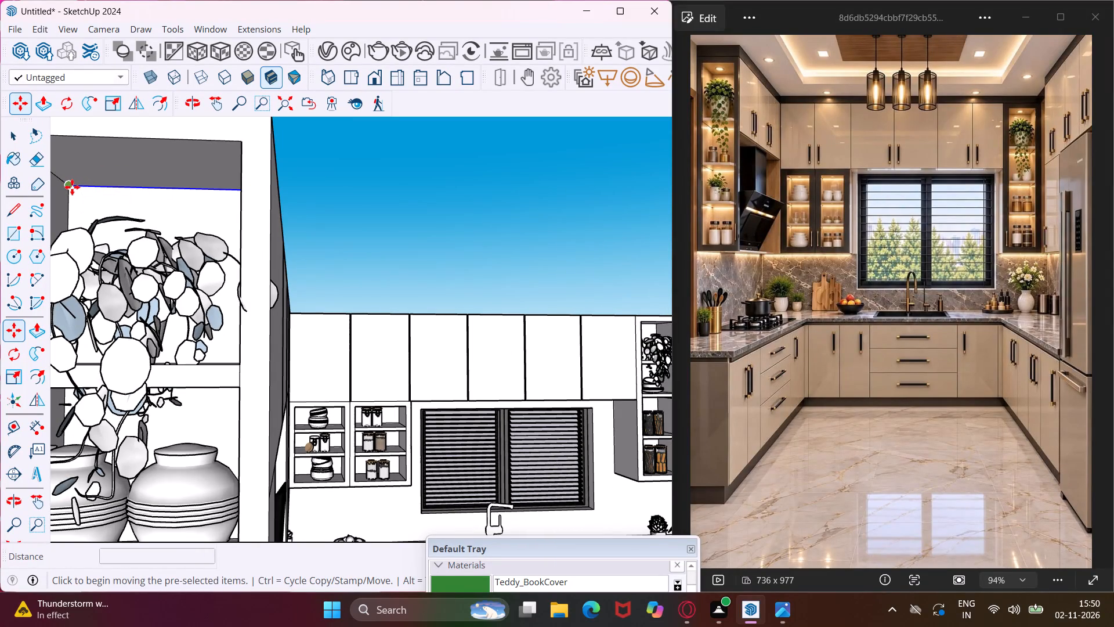
left_click(72, 187)
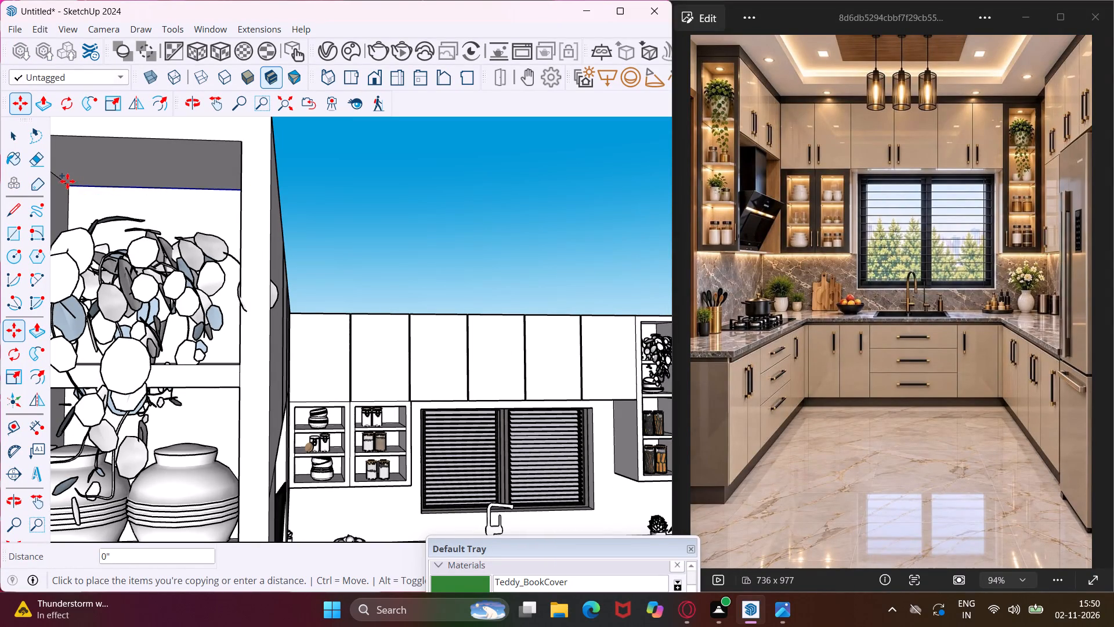
scroll(61, 175, "up", 2)
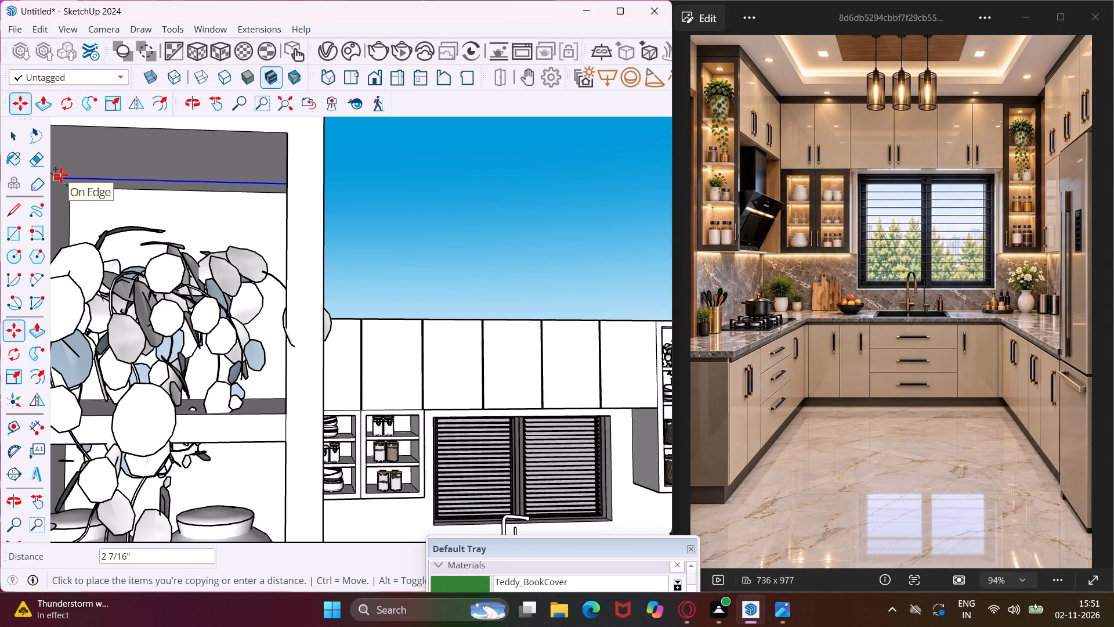
scroll(61, 175, "up", 2)
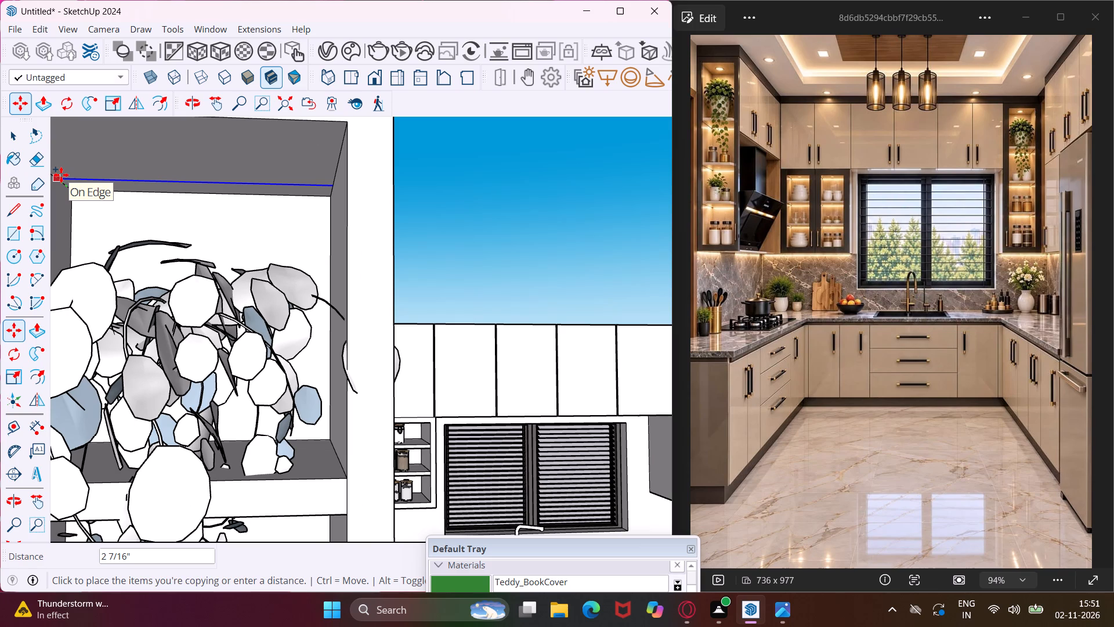
type("2\"")
key("Return")
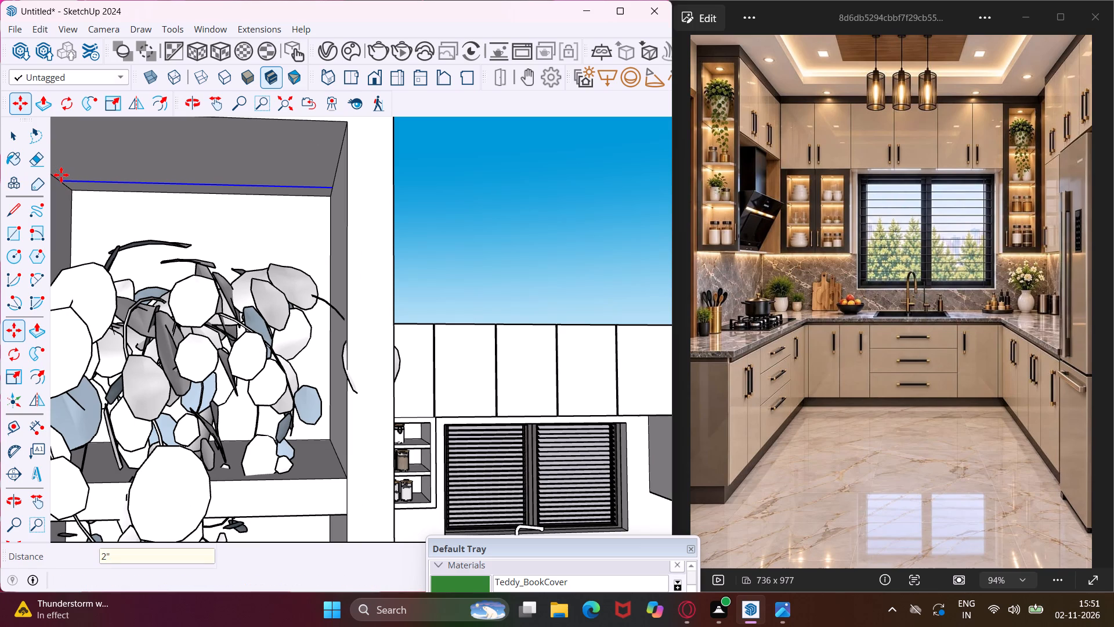
Copy the rear ceiling edge in the left tall open shelf unit's second compartment, above the two jars, 2" forward along the ceiling.
scroll(61, 175, "down", 11)
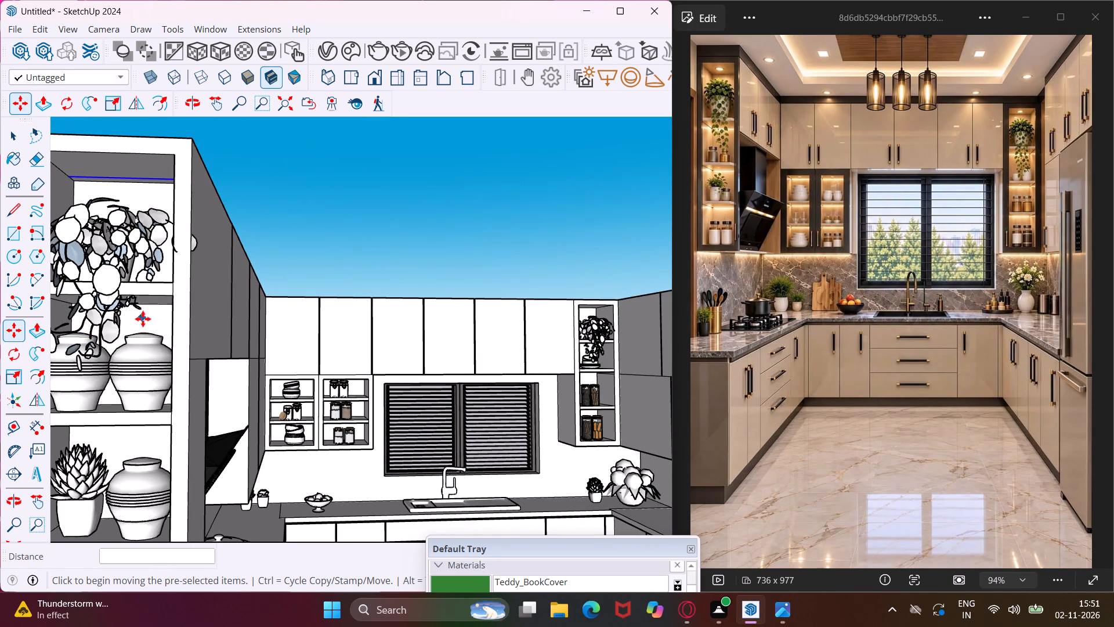
middle_click_drag(143, 318, 191, 312)
key("Escape")
scroll(175, 301, "up", 4)
key("space")
scroll(175, 301, "up", 4)
left_click(176, 296)
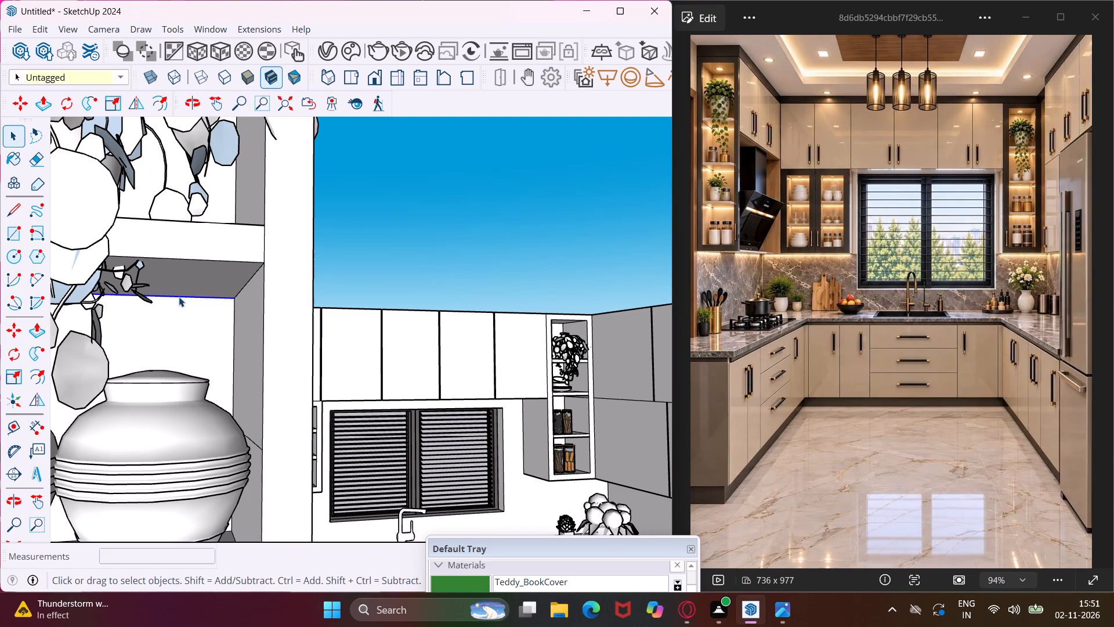
key("m")
scroll(190, 302, "up", 5)
left_click(260, 299)
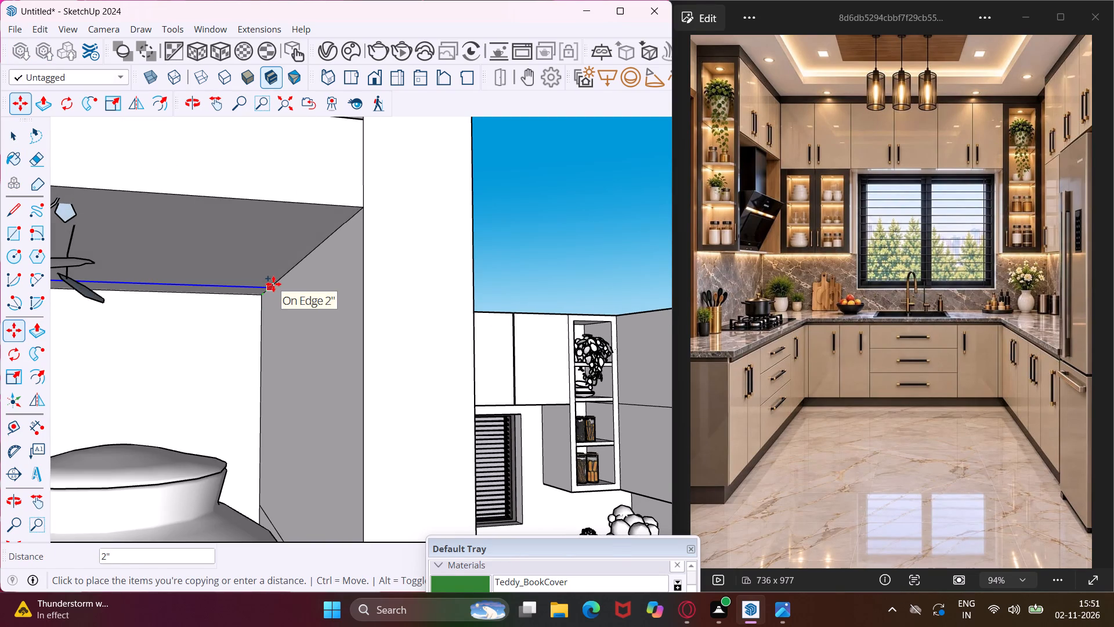
key("2")
key("shift+quotedbl")
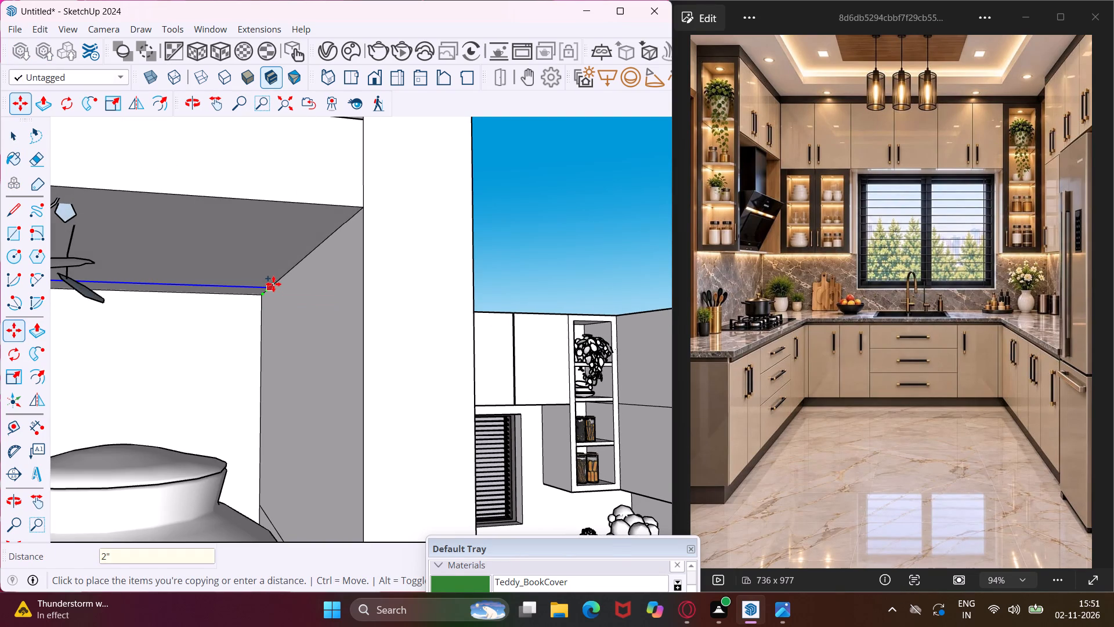
key("Return")
Copy the rear ceiling edge in the tall unit's third compartment, above the succulent and single jar, 2" forward along the ceiling.
scroll(285, 261, "down", 12)
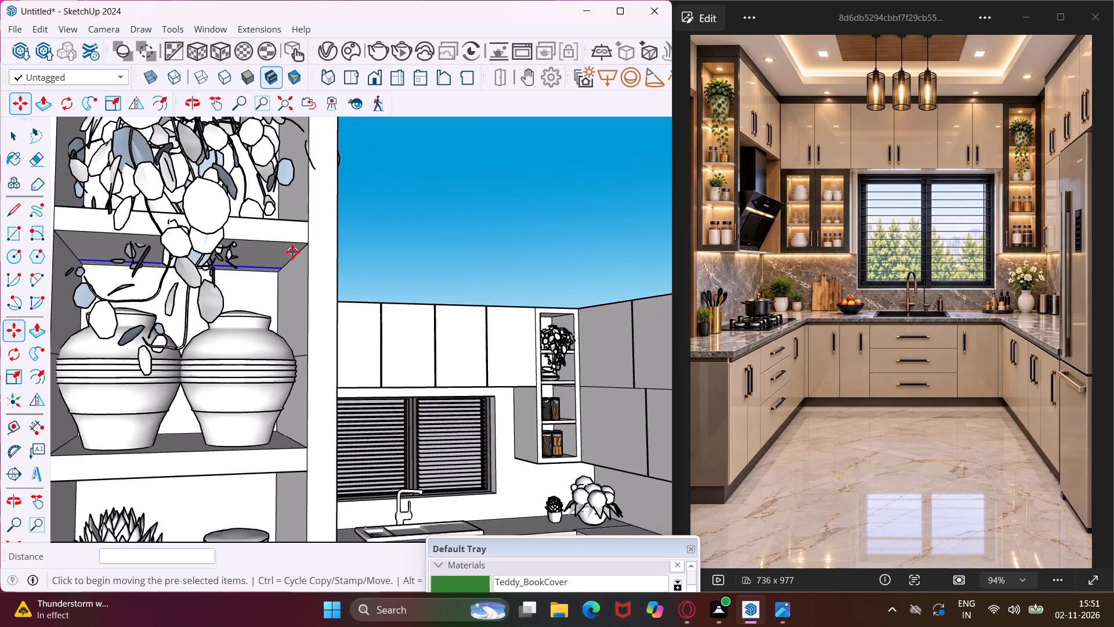
scroll(292, 252, "down", 10)
middle_click_drag(280, 383, 250, 367)
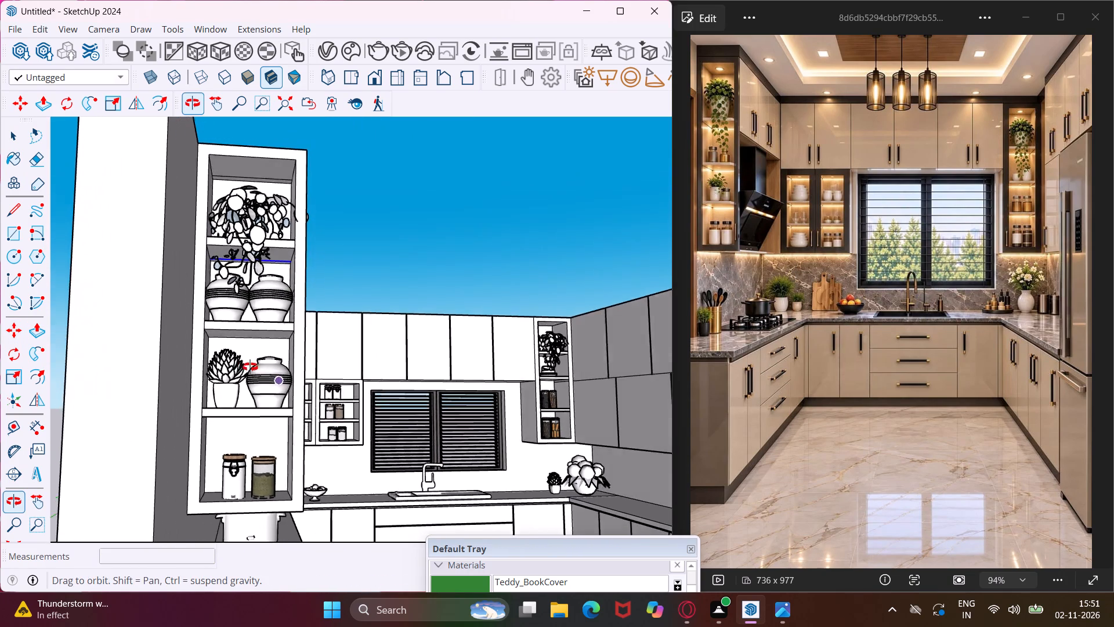
middle_click_drag(250, 367, 243, 363)
key("Escape")
key("space")
scroll(254, 350, "up", 5)
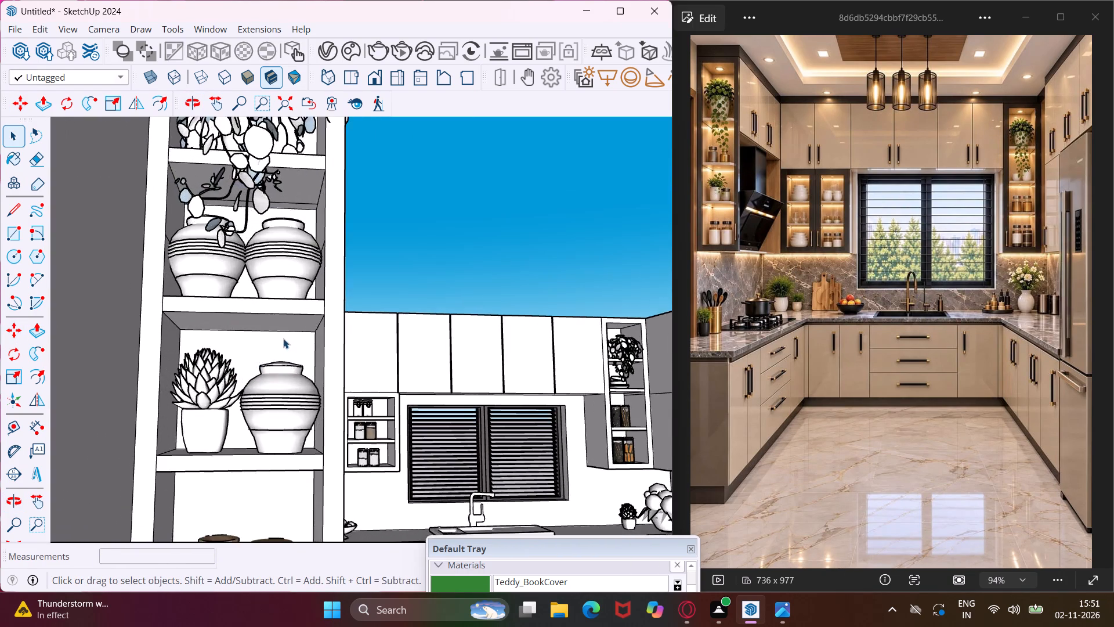
scroll(283, 338, "up", 7)
left_click(283, 327)
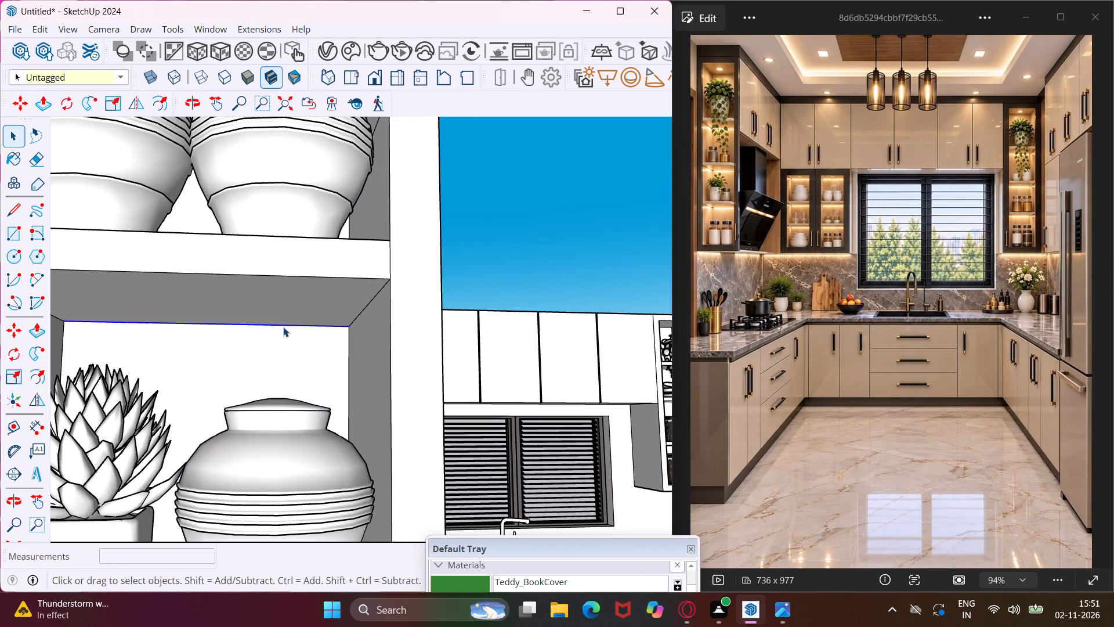
key("m")
scroll(308, 325, "up", 4)
left_click(360, 329)
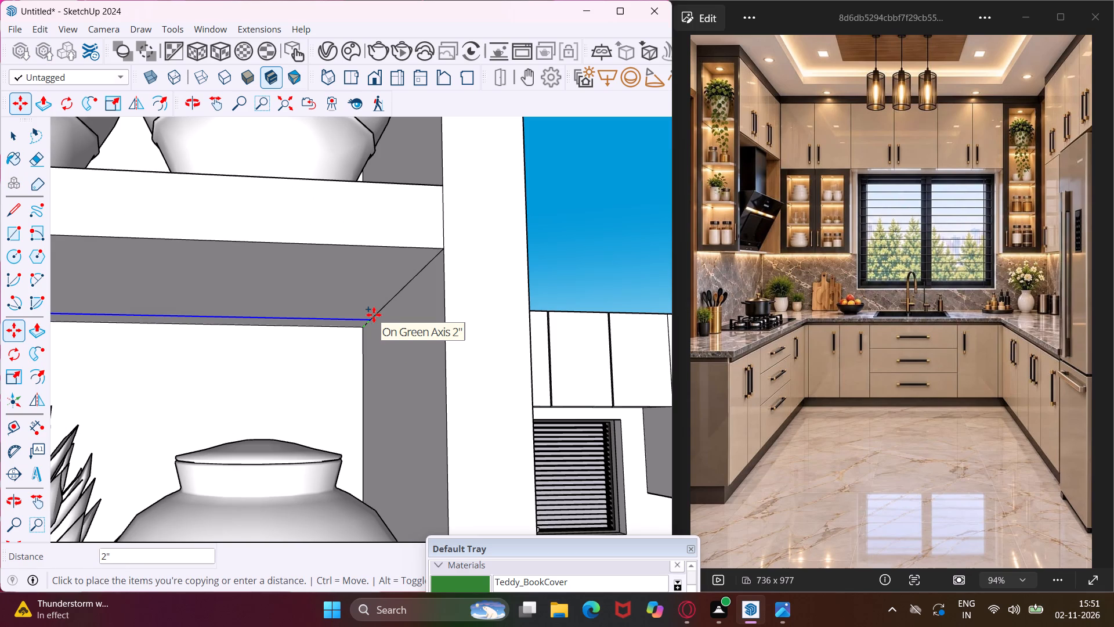
type("2\"")
key("Return")
Copy the rear ceiling edge in the tall unit's bottom compartment, above the lidded canisters, 2" forward along the ceiling.
scroll(330, 365, "down", 2)
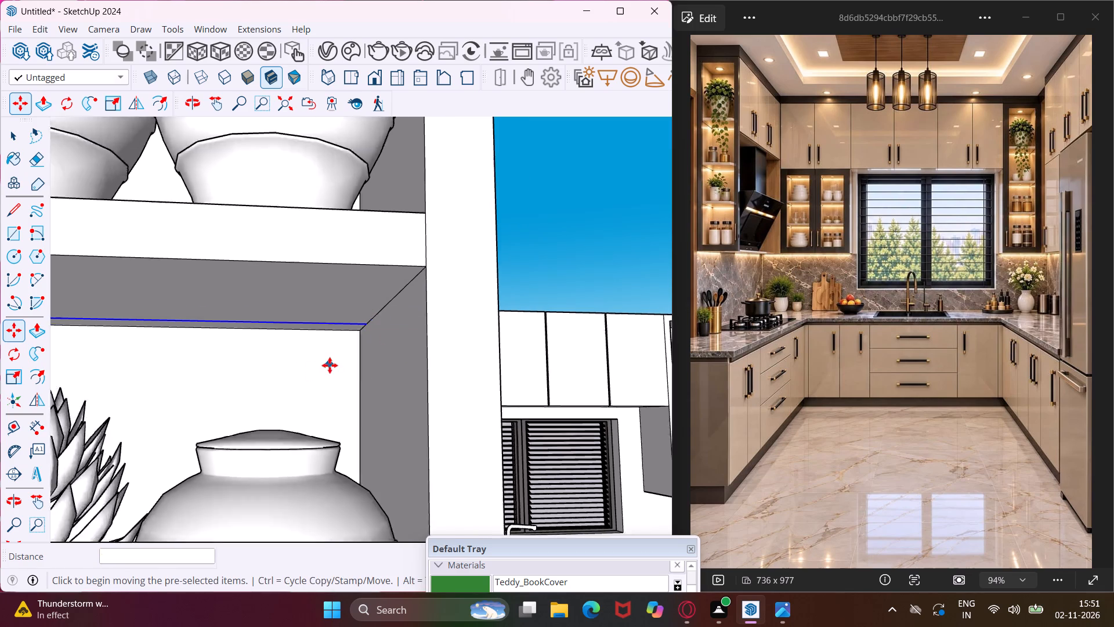
scroll(330, 365, "down", 5)
scroll(348, 321, "down", 11)
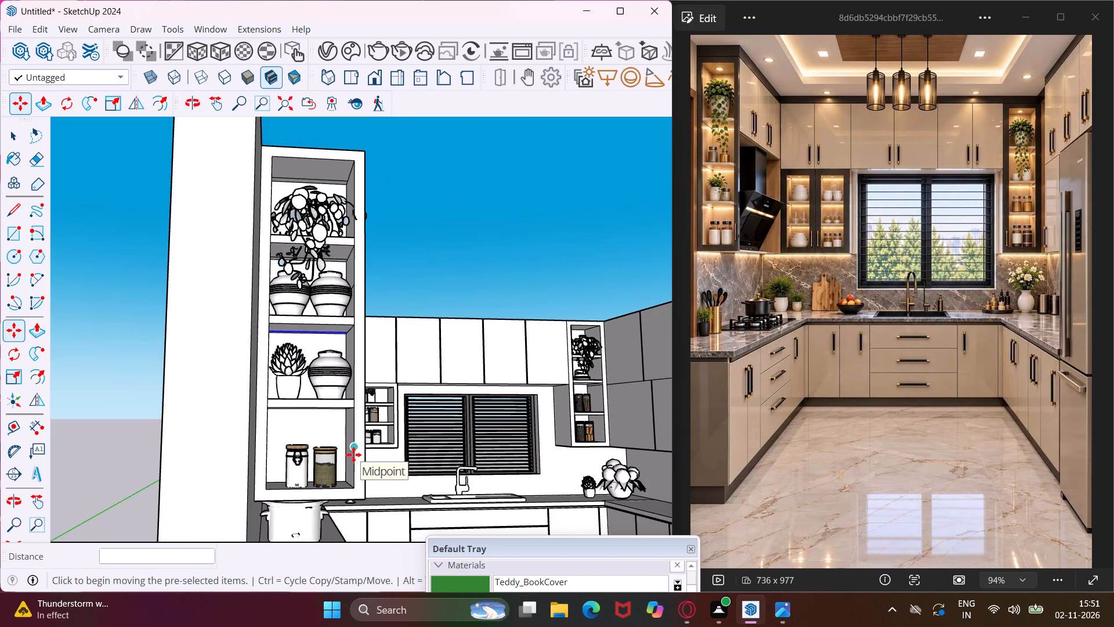
key("Escape")
key("space")
scroll(342, 431, "up", 8)
middle_click_drag(341, 405, 323, 389)
scroll(323, 389, "up", 4)
left_click(323, 387)
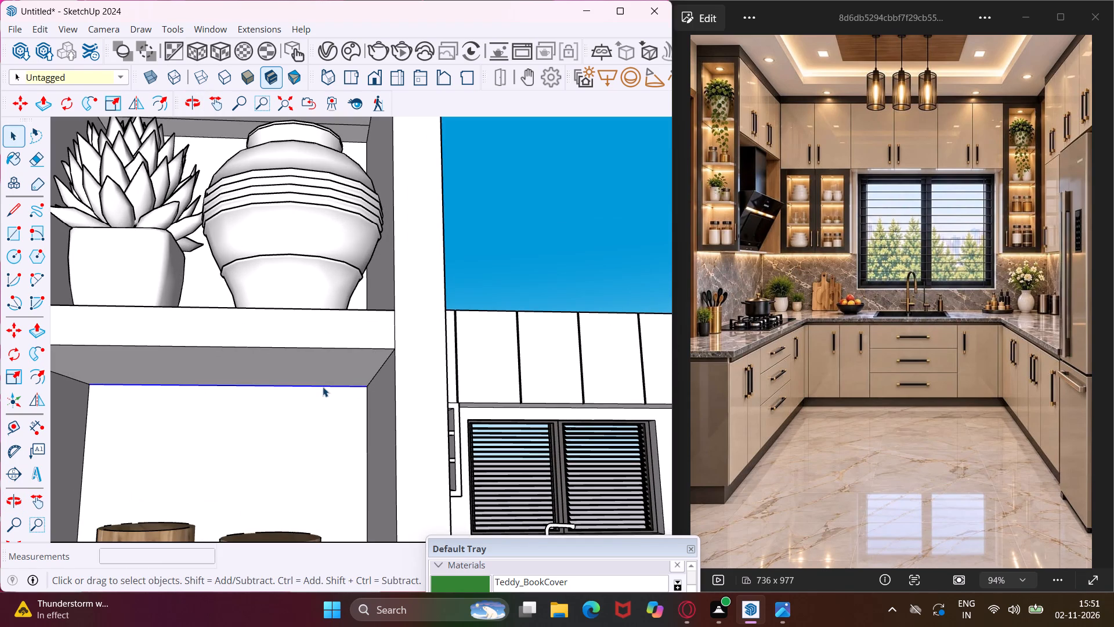
key("m")
scroll(350, 391, "up", 3)
left_click(371, 385)
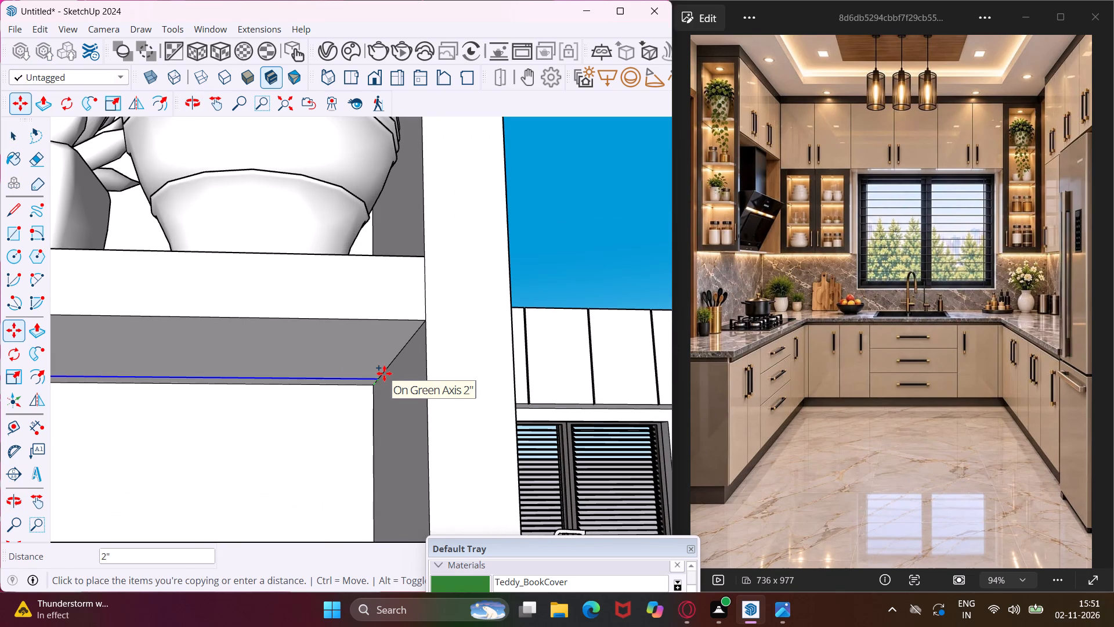
type("2\"")
key("Return")
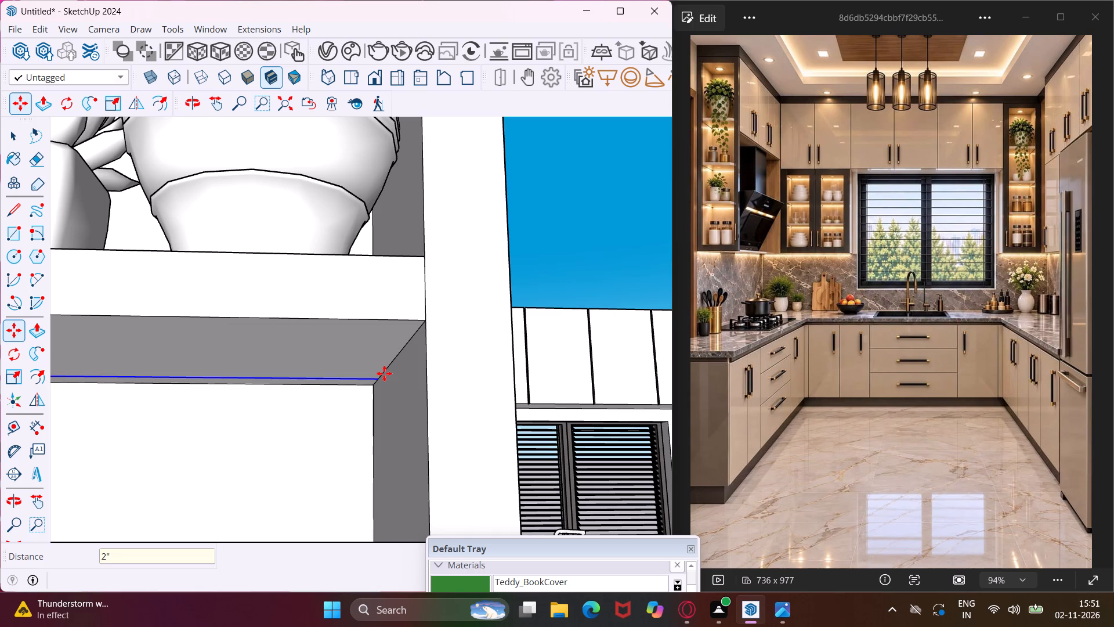
Copy the rear ceiling edge 3" forward in the top compartment holding the coffee and pepper jars, in the shelf unit beside the window.
scroll(370, 372, "down", 19)
middle_click_drag(378, 426, 368, 433)
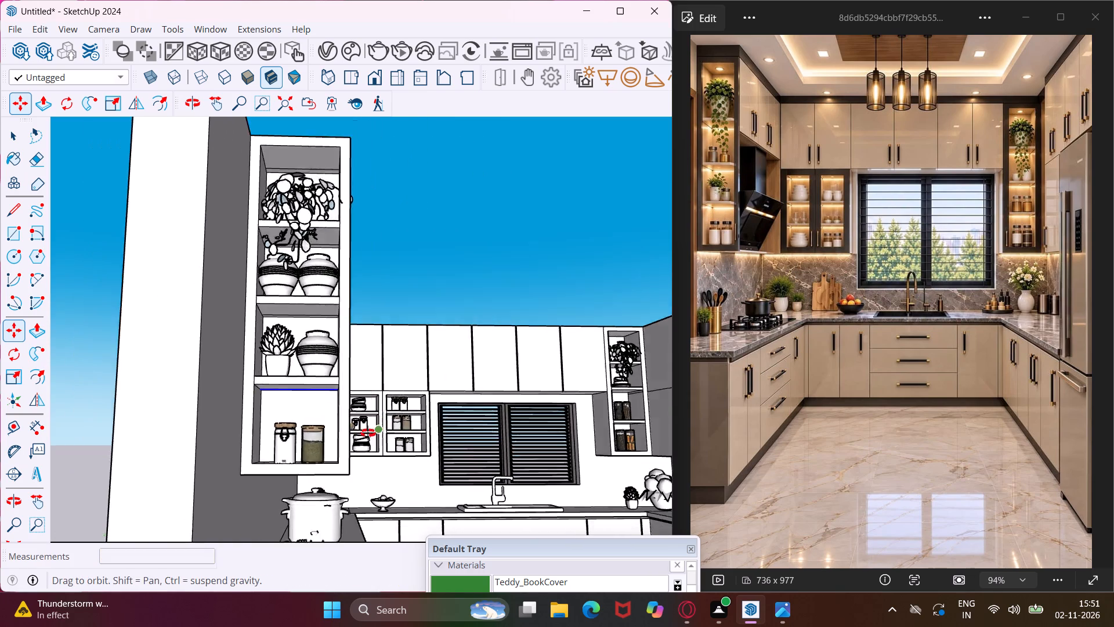
middle_click_drag(368, 433, 290, 475)
scroll(460, 407, "up", 2)
key("Escape")
key("space")
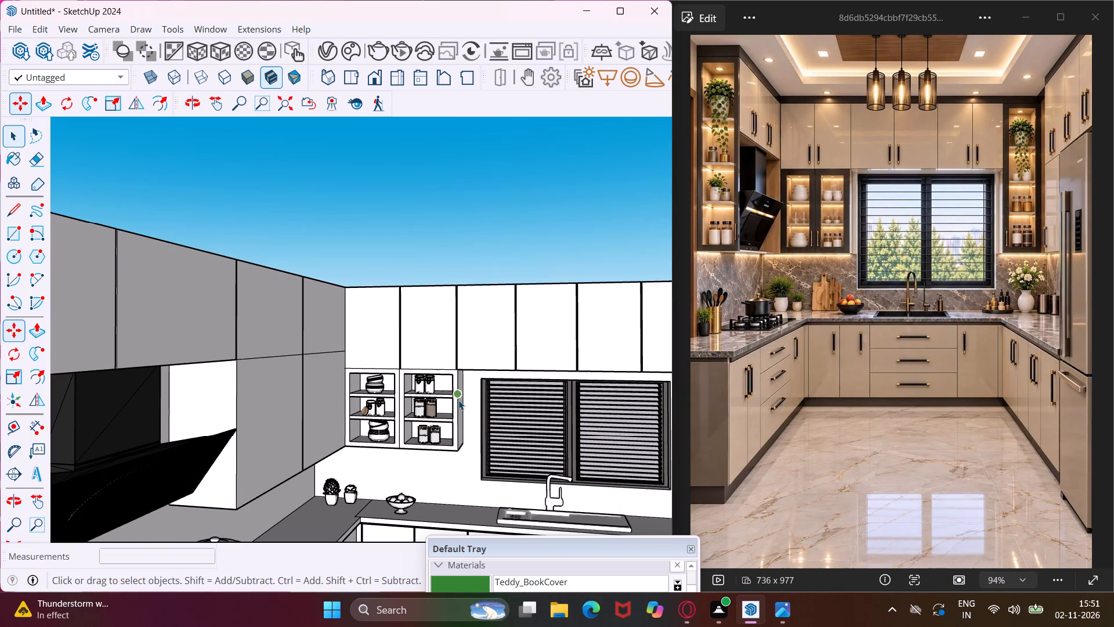
scroll(449, 375, "up", 12)
middle_click_drag(440, 397, 472, 350)
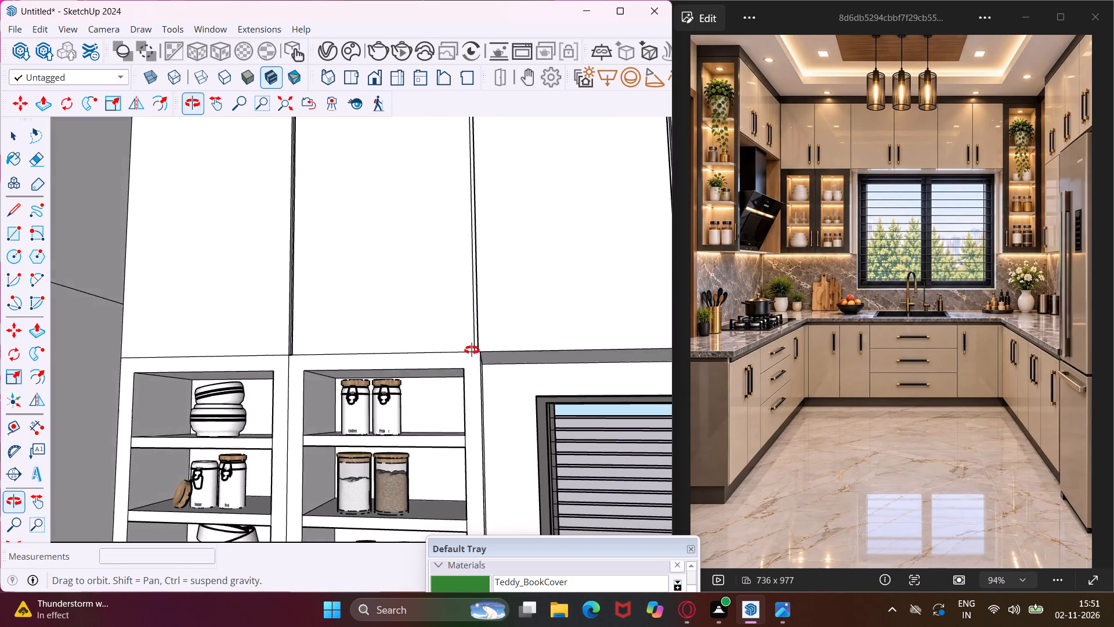
middle_click_drag(472, 350, 487, 342)
scroll(472, 369, "up", 6)
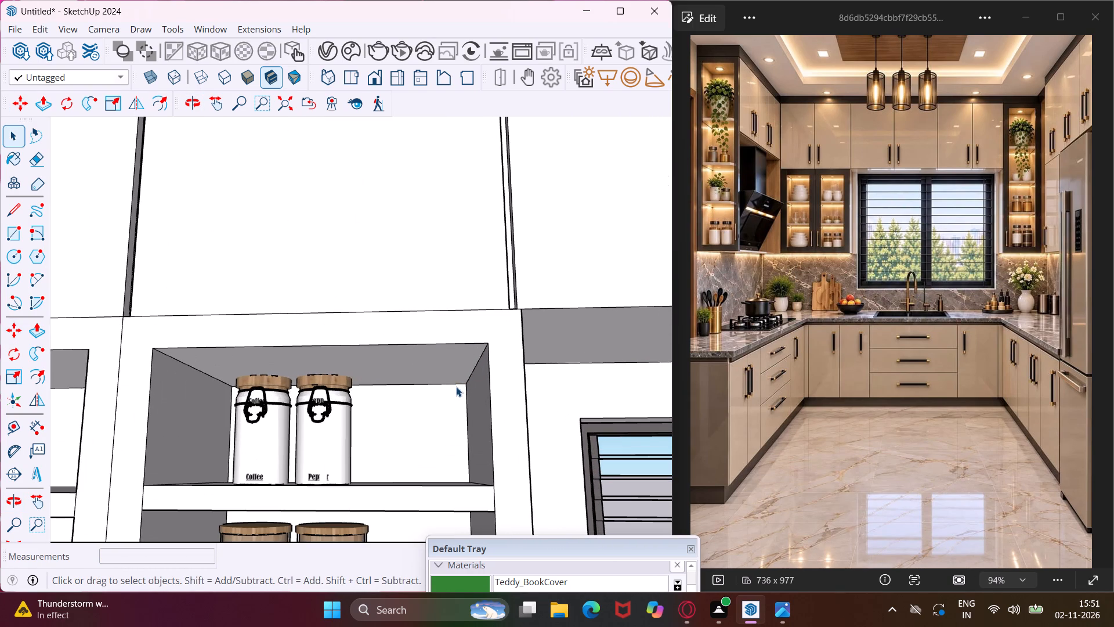
left_click(456, 387)
key("m")
scroll(456, 387, "up", 4)
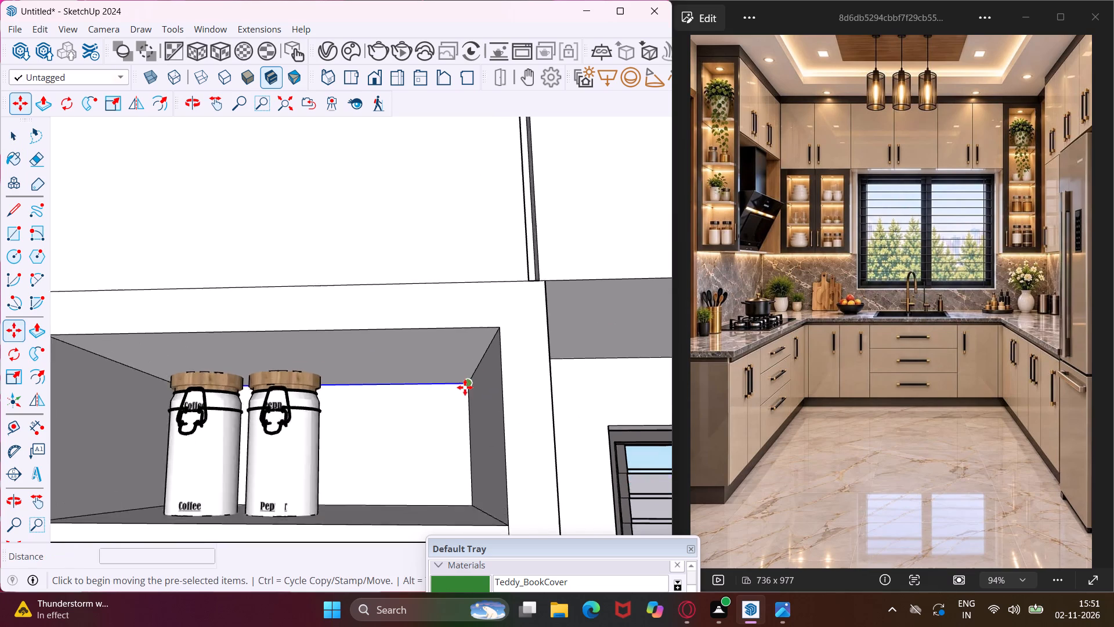
left_click(465, 387)
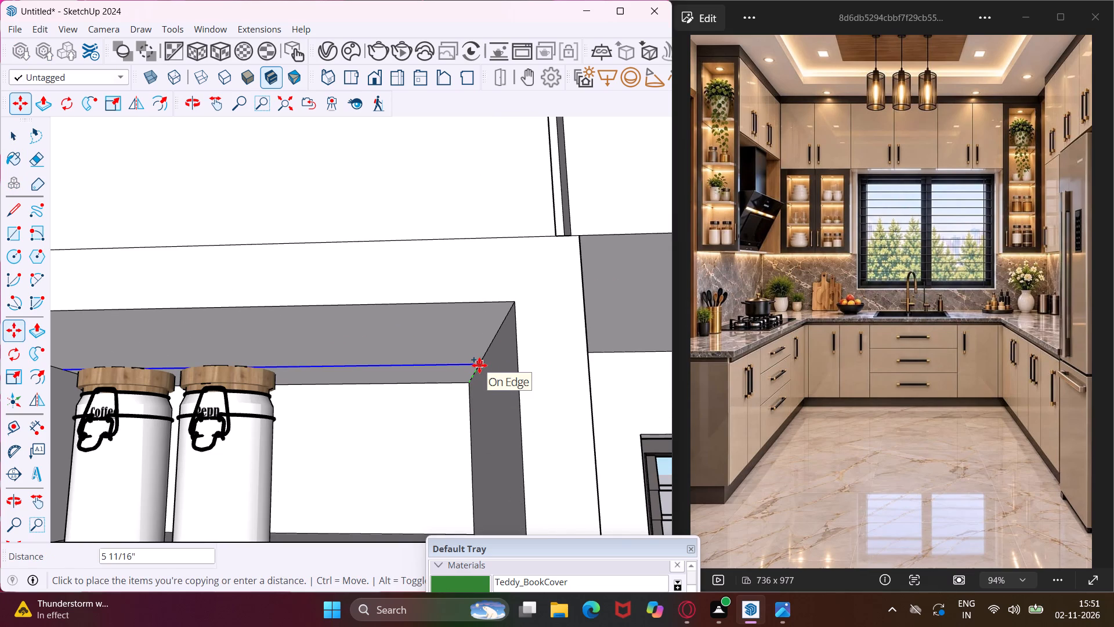
type("3\"")
key("Return")
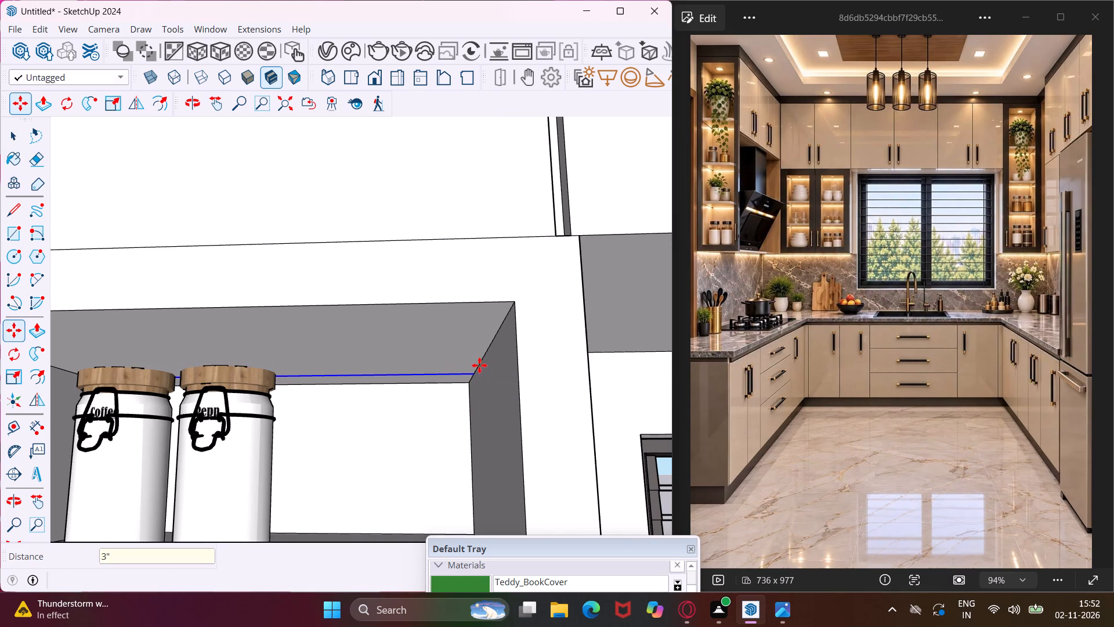
Copy the rear ceiling edge 2" forward in the adjacent small shelf unit's top compartment, above the stacked bowls.
scroll(479, 365, "down", 10)
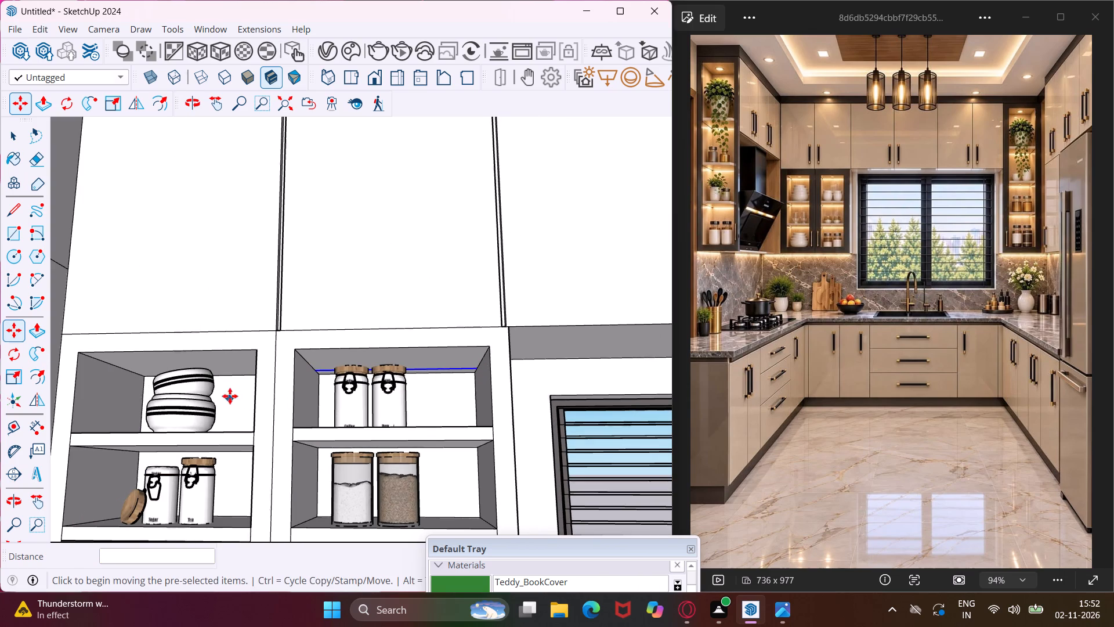
key("Escape")
key("space")
scroll(235, 379, "up", 4)
middle_click_drag(235, 379, 269, 381)
scroll(265, 381, "up", 3)
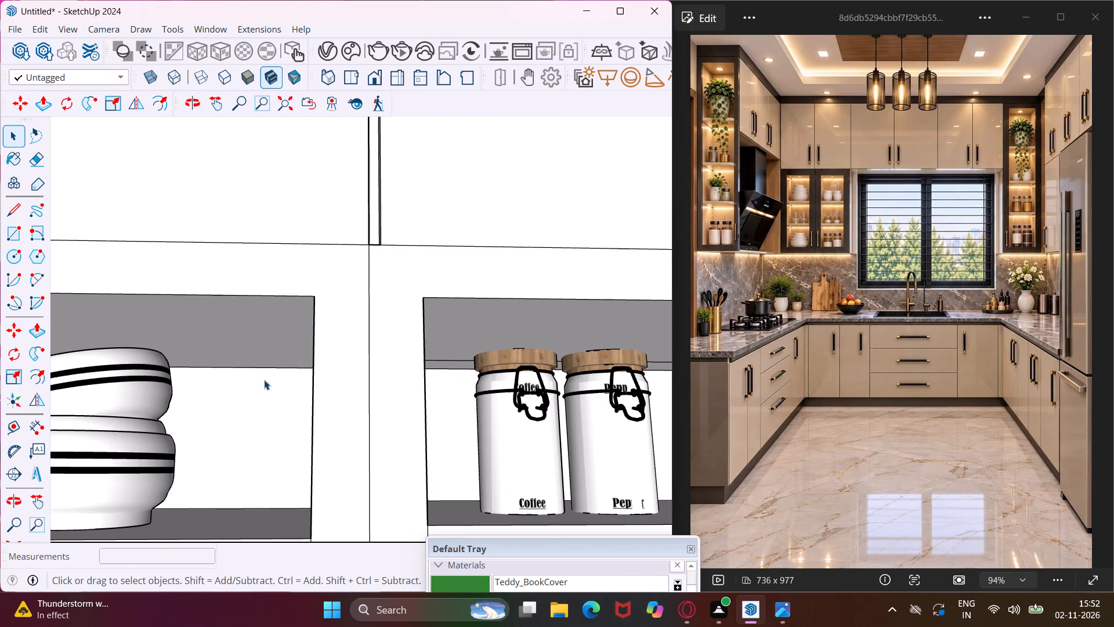
left_click(259, 370)
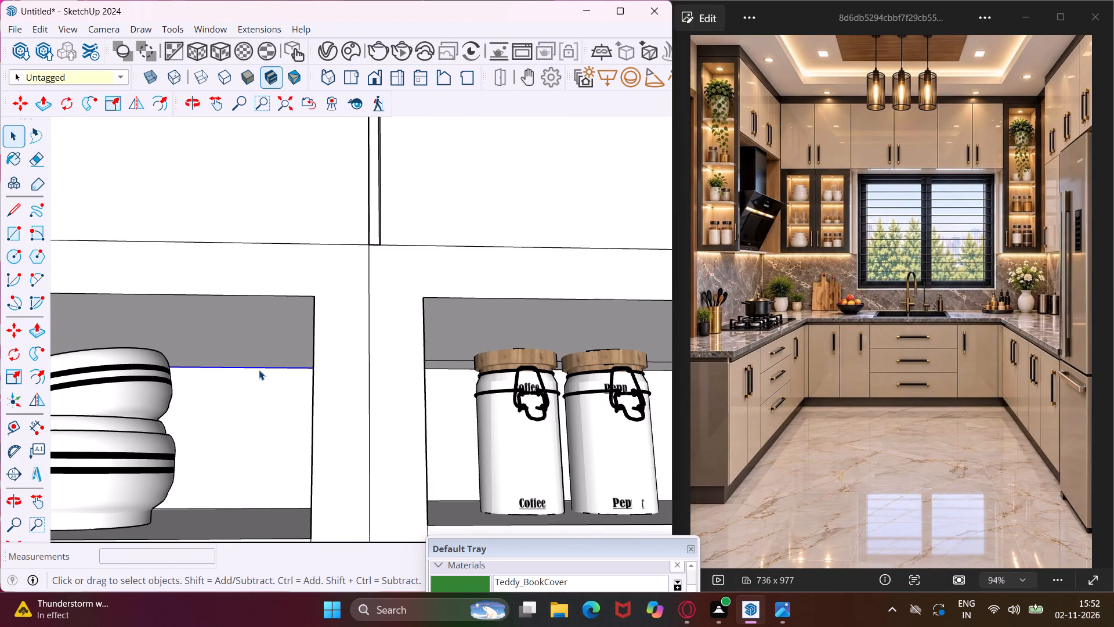
key("m")
middle_click_drag(259, 370, 280, 372)
scroll(280, 372, "up", 3)
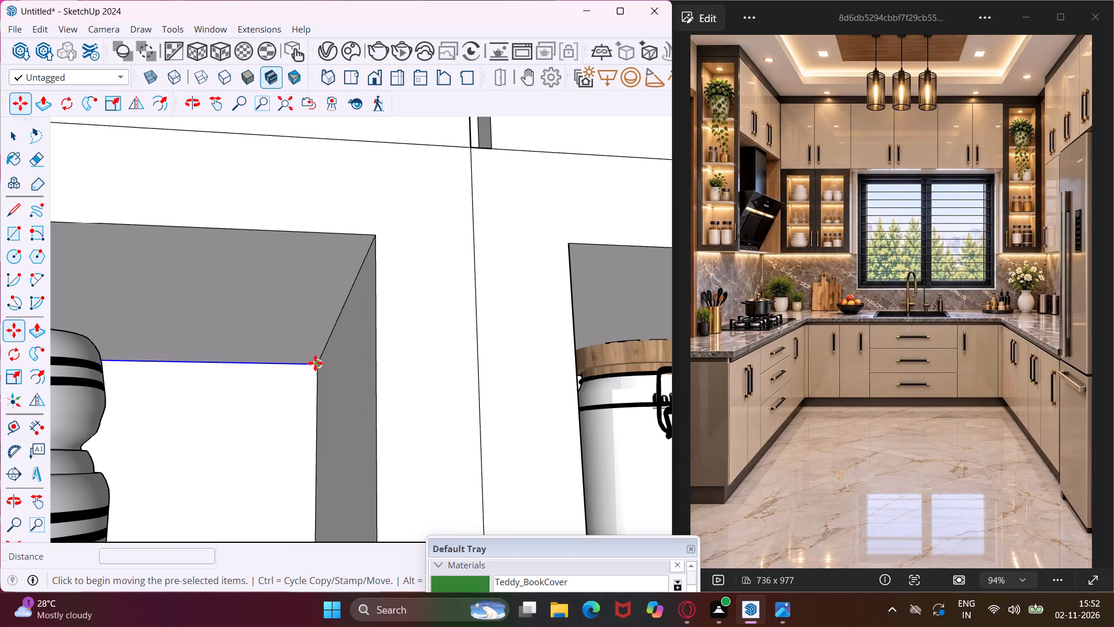
left_click(315, 363)
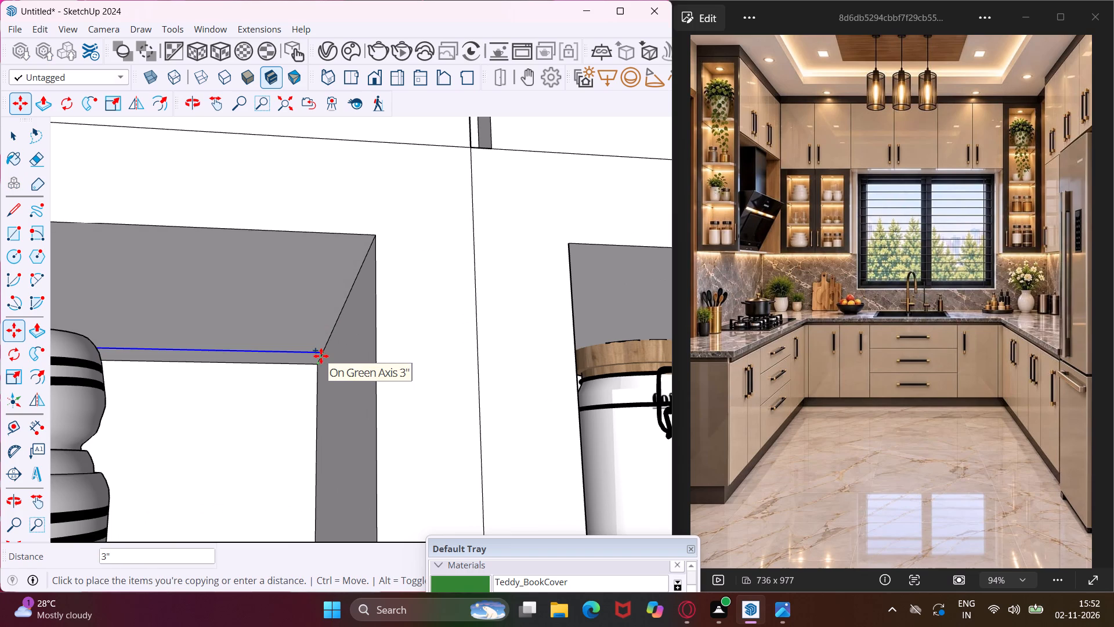
type("2\"")
key("Return")
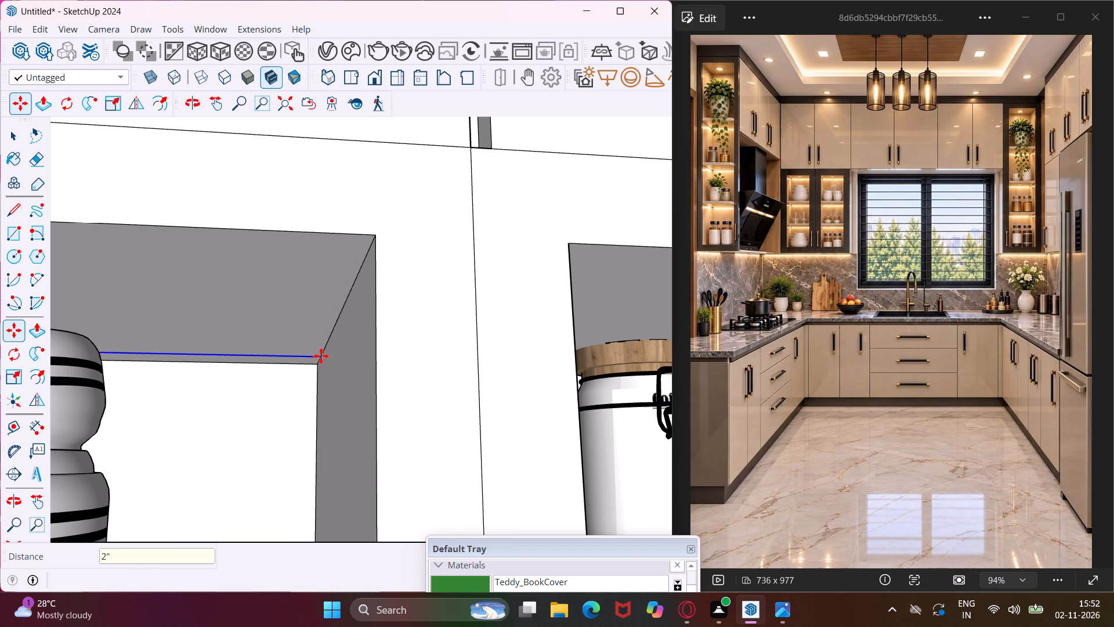
Copy the rear ceiling edge 2" forward in the bottom compartment with the tilted bowls, in the small shelf unit farther from the window.
scroll(321, 356, "down", 10)
middle_click_drag(320, 318, 249, 323)
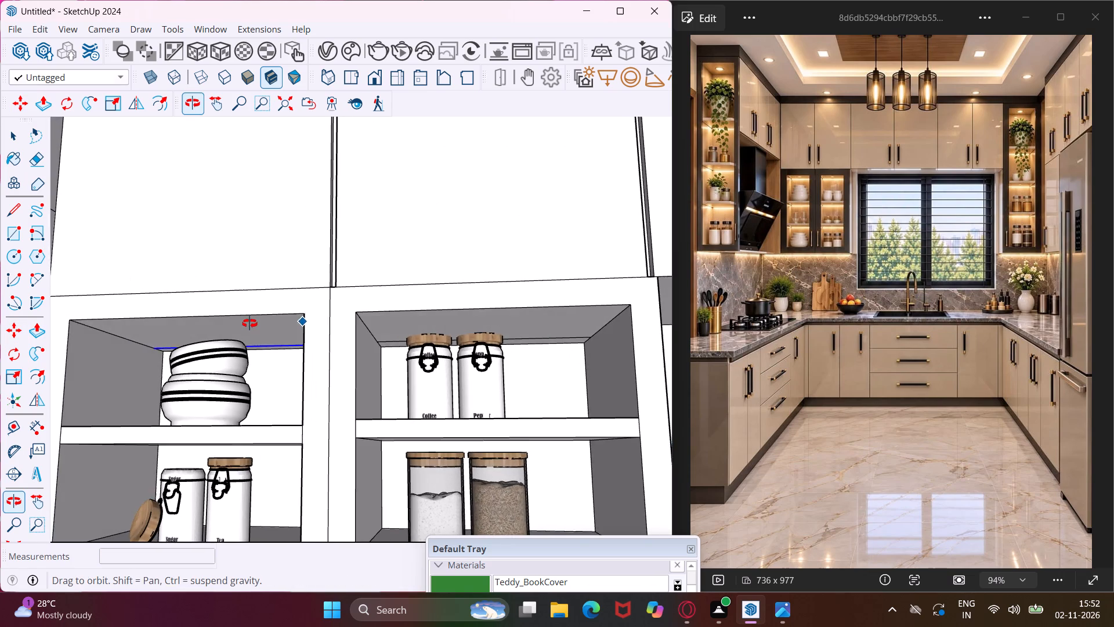
middle_click_drag(249, 323, 253, 346)
scroll(253, 331, "down", 5)
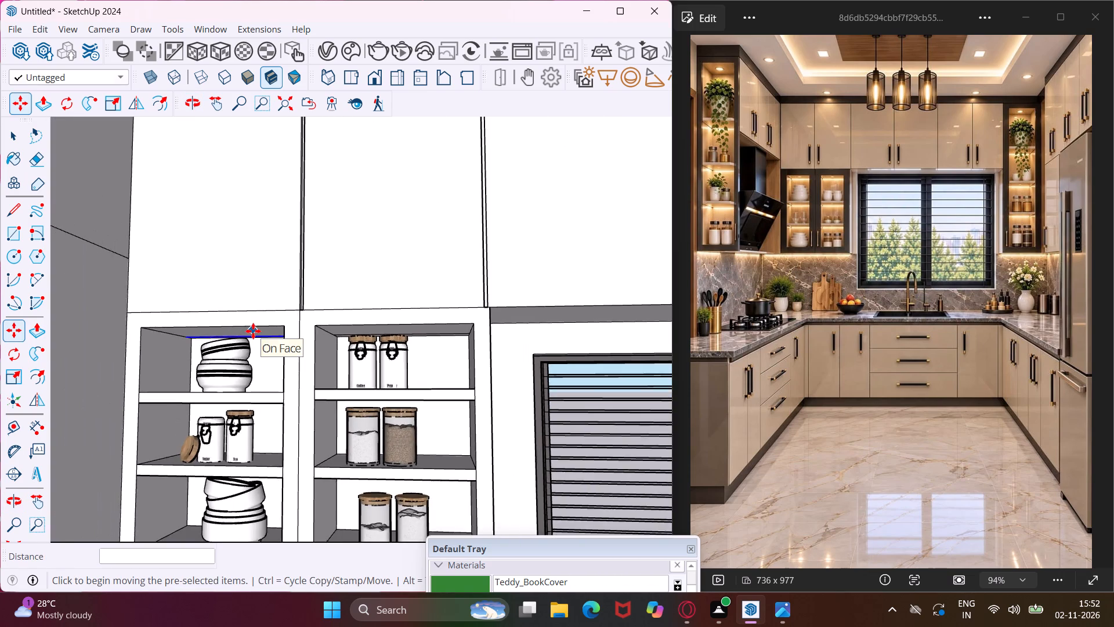
scroll(253, 331, "down", 3)
key("Escape")
key("space")
scroll(262, 455, "up", 5)
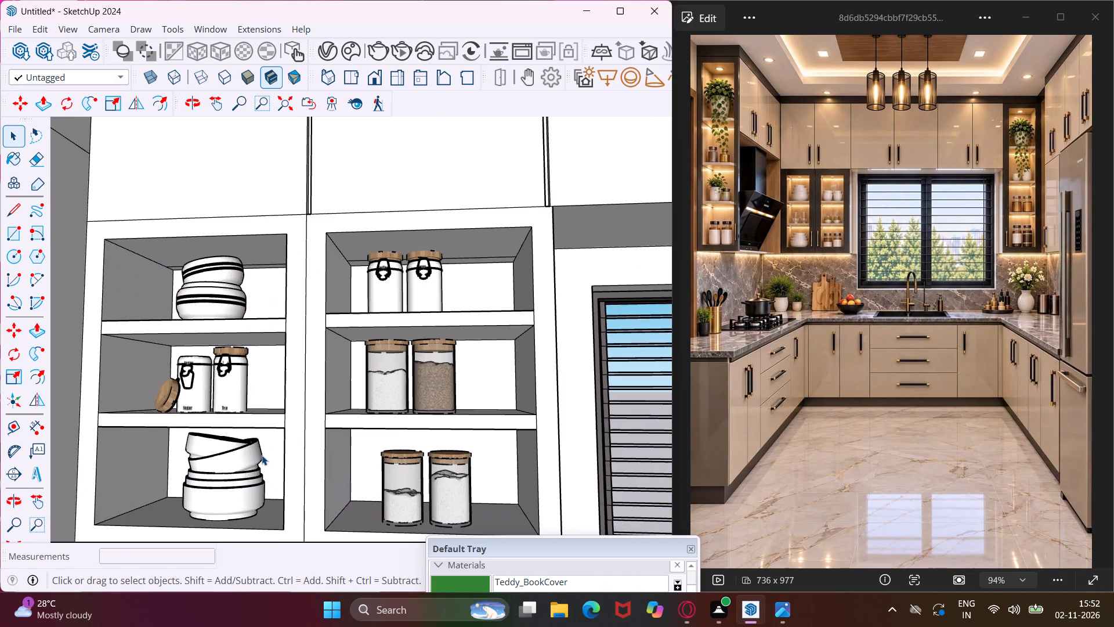
middle_click_drag(262, 455, 284, 406)
scroll(272, 437, "up", 4)
left_click(274, 431)
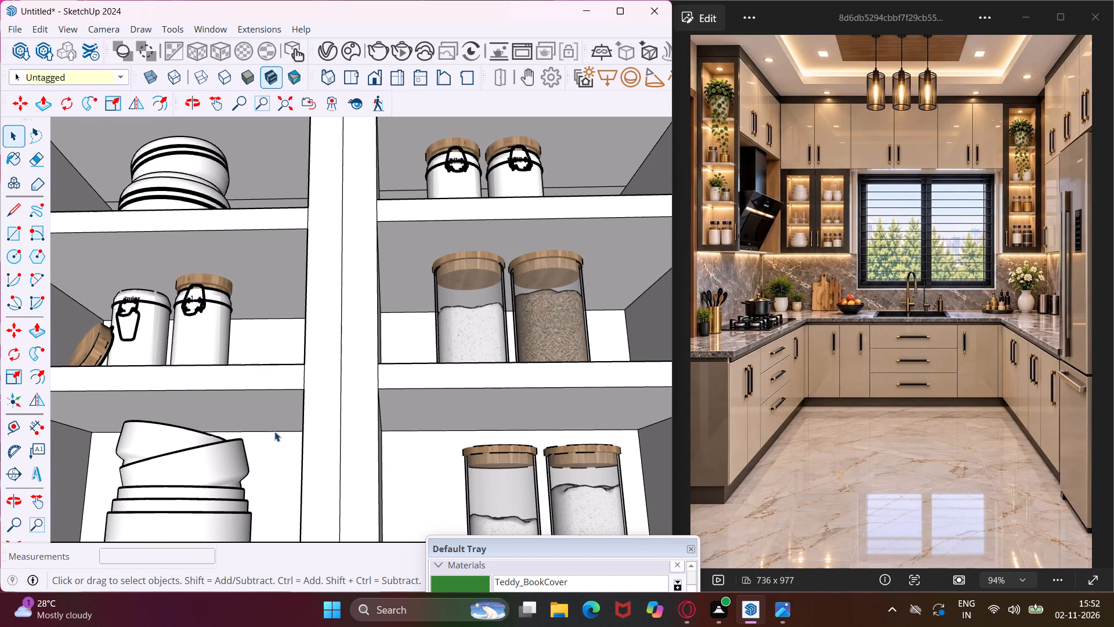
scroll(274, 431, "up", 1)
middle_click_drag(274, 431, 311, 437)
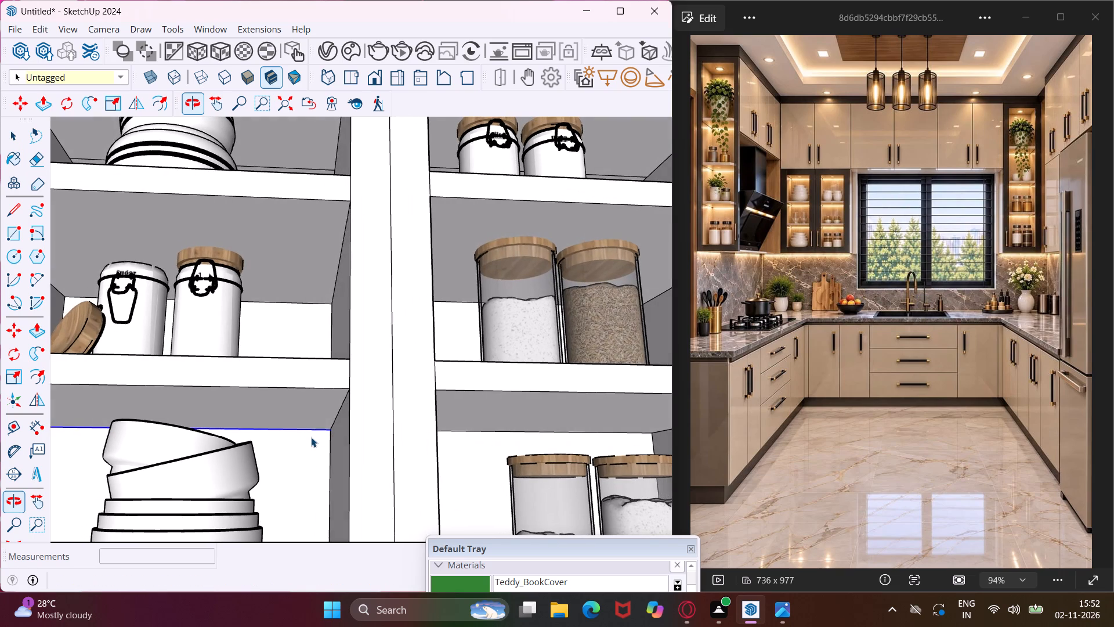
key("m")
scroll(311, 437, "up", 3)
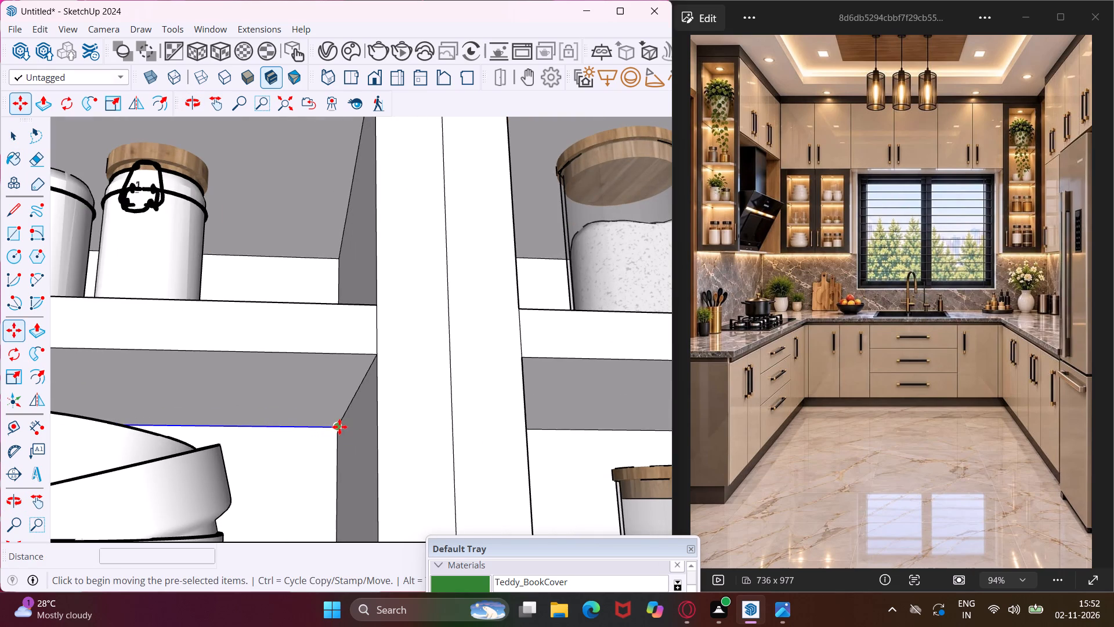
left_click(339, 427)
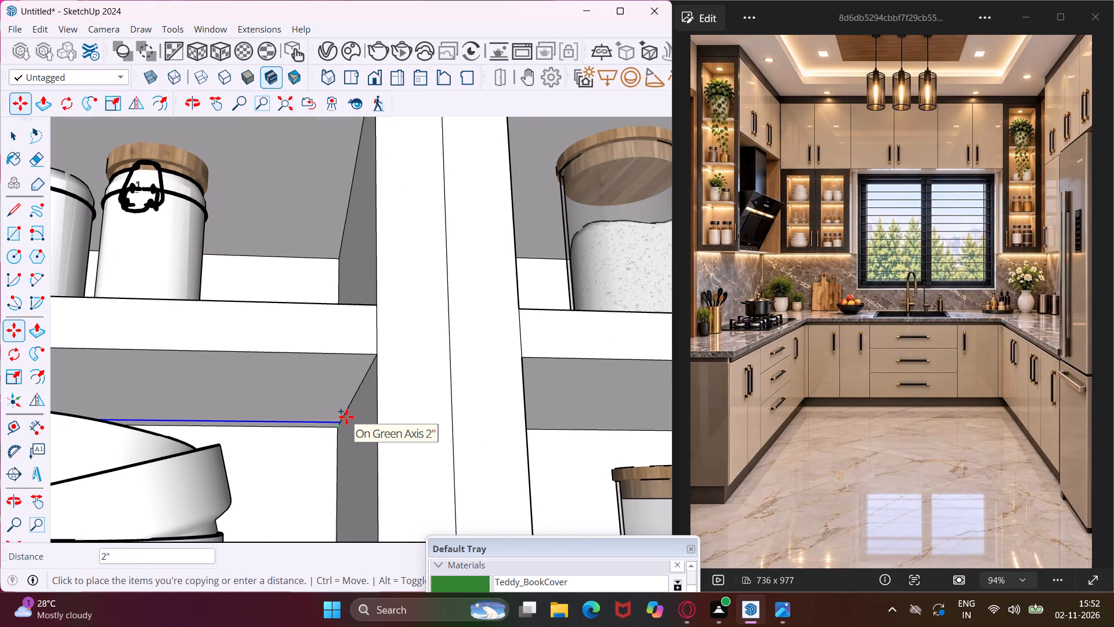
type("2\"")
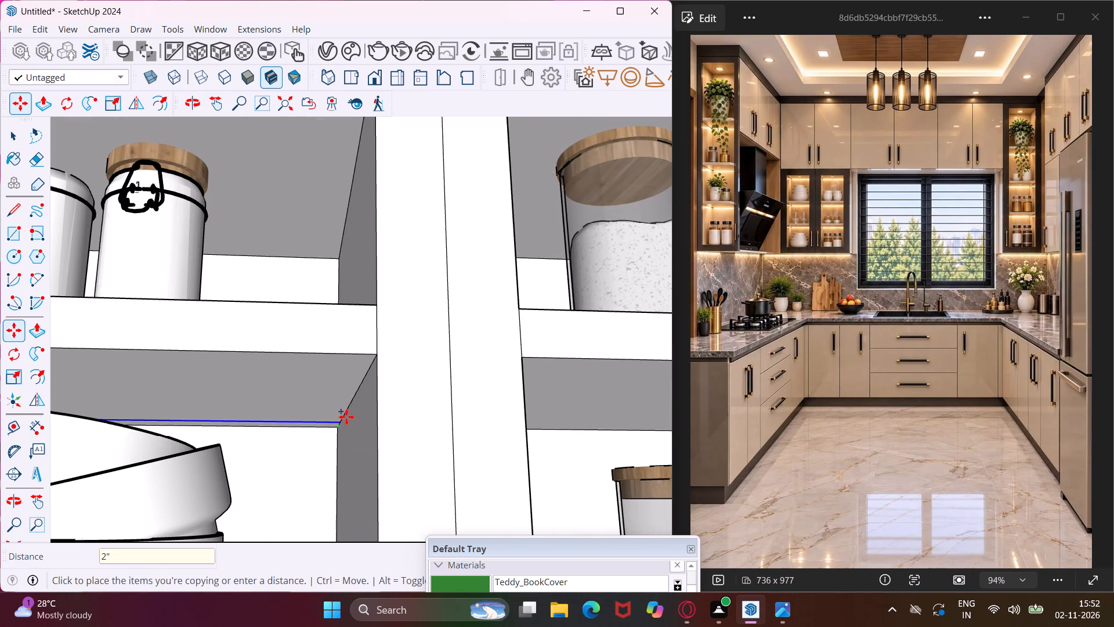
key("Return")
scroll(346, 417, "down", 5)
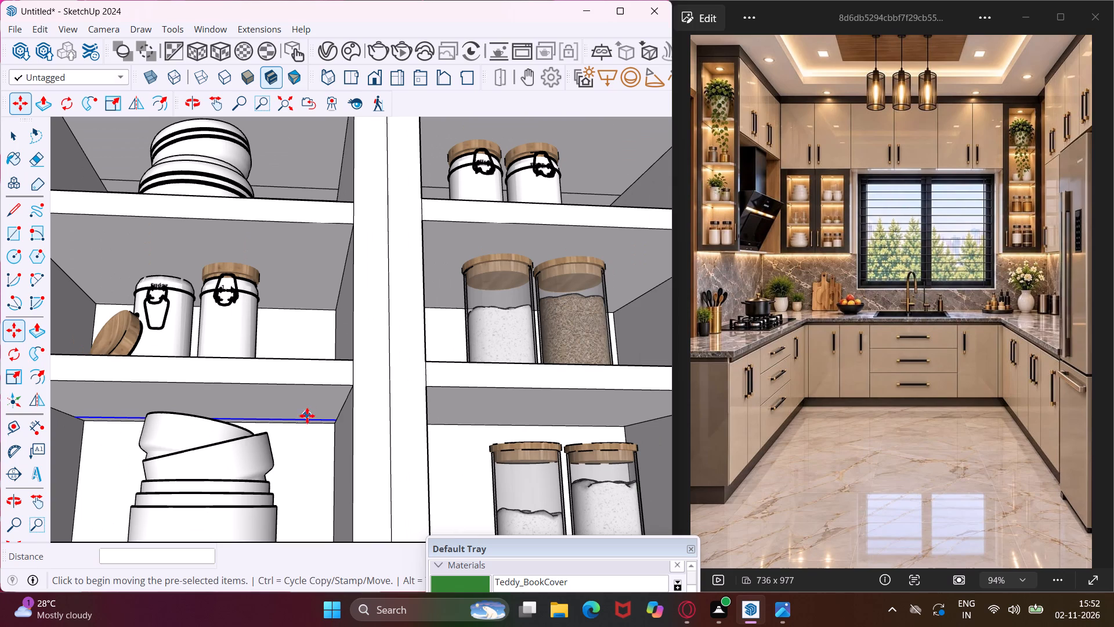
key("Escape")
key("space")
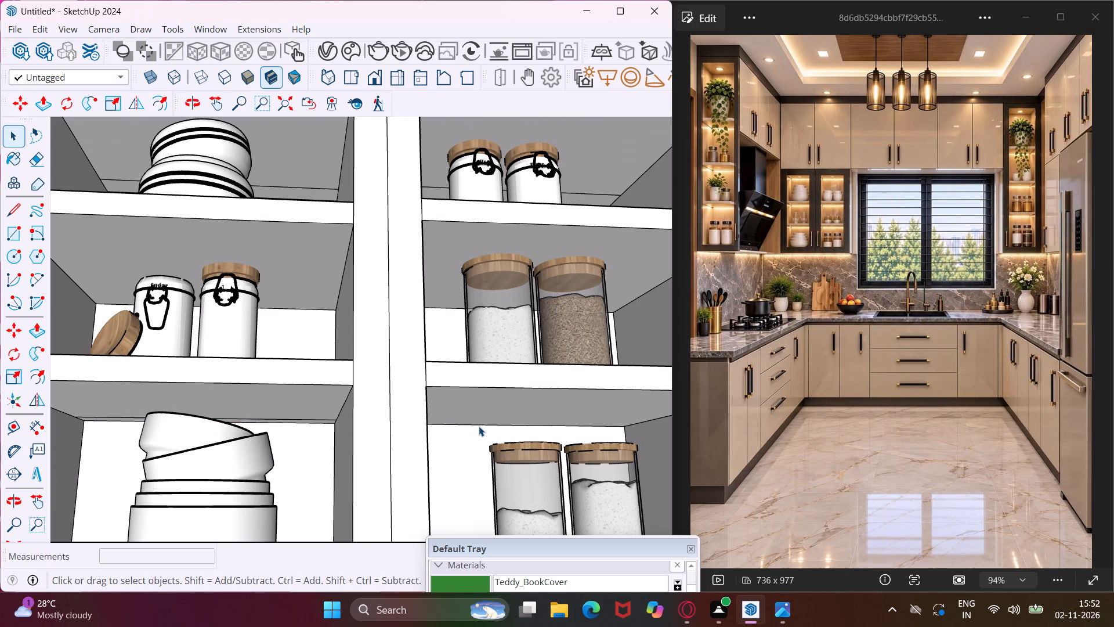
Copy the rear ceiling edge 2" forward in the bottom compartment above the two glass jars, in the shelf unit beside the window.
left_click(479, 426)
key("m")
scroll(597, 432, "up", 3)
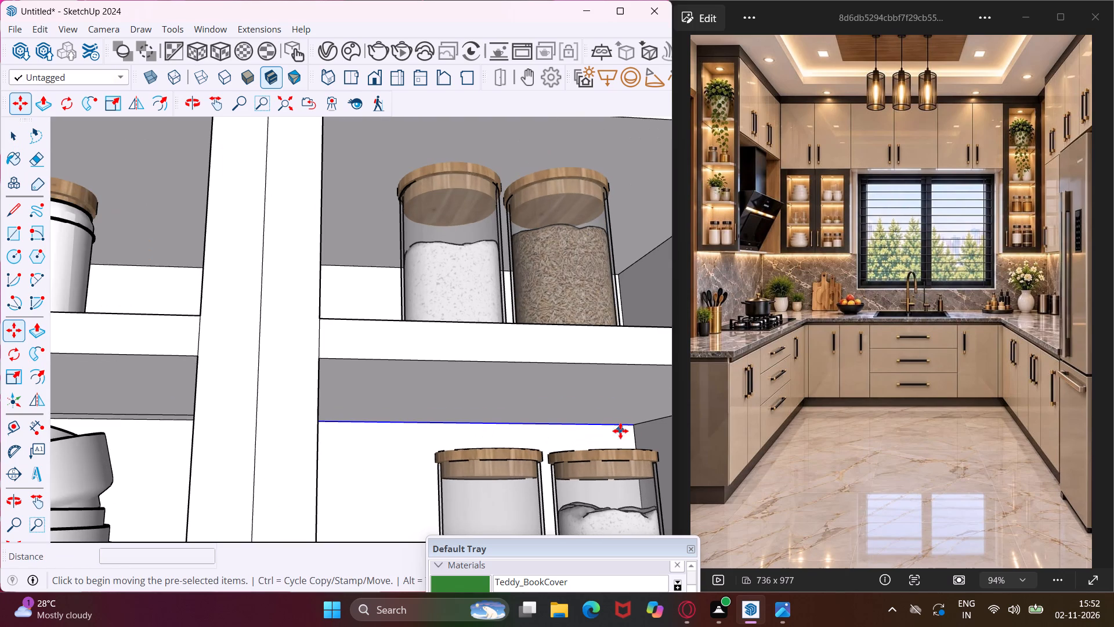
left_click(632, 428)
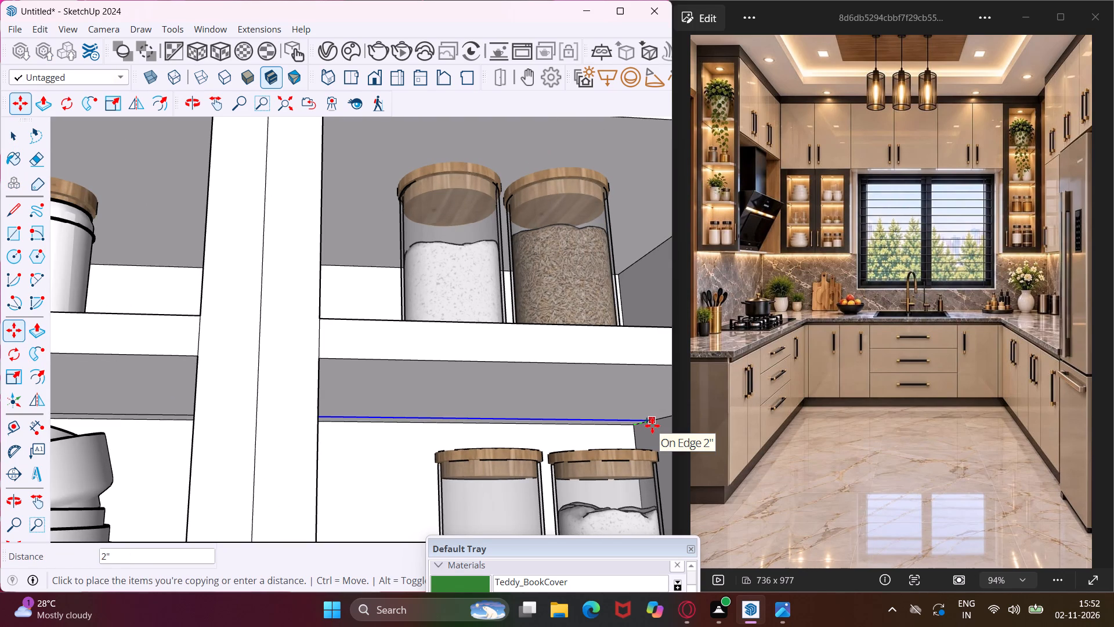
type("2\"")
key("Return")
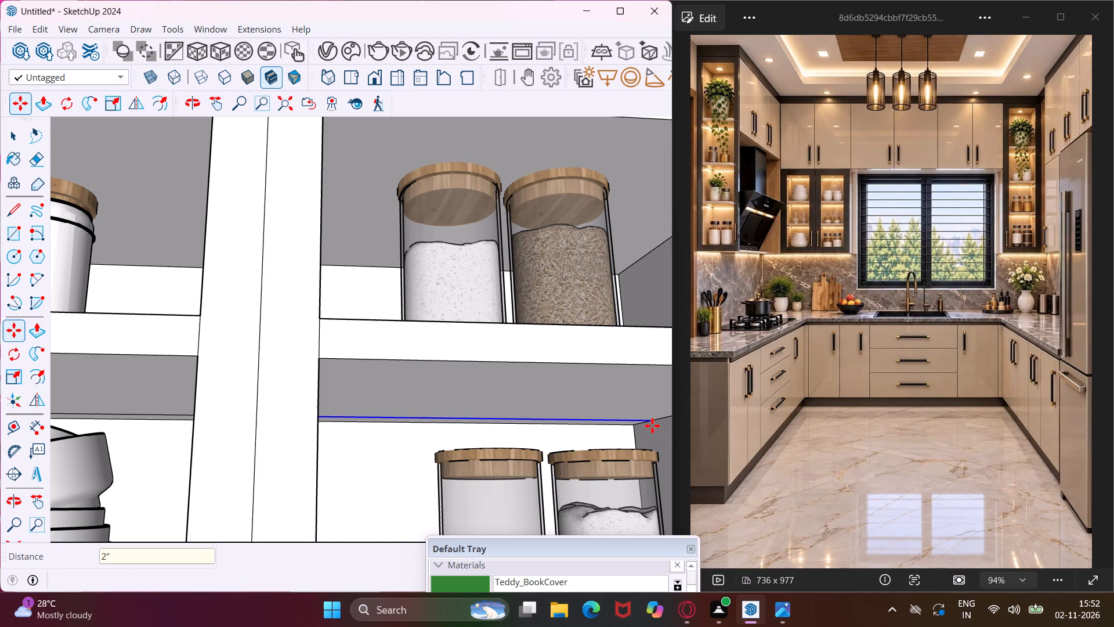
key("Escape")
key("space")
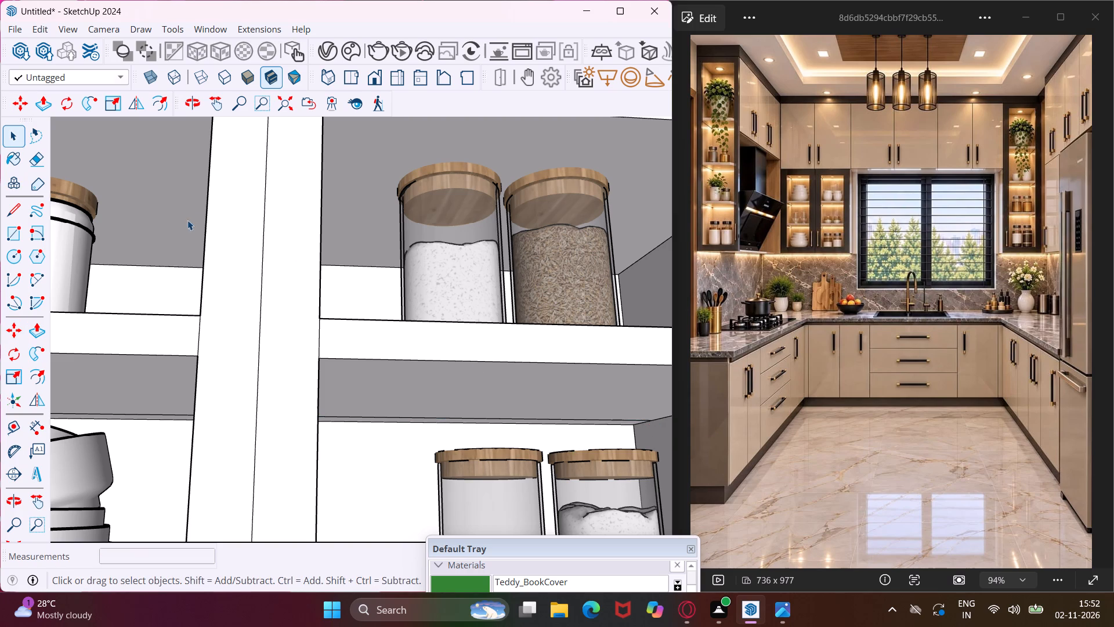
Copy the rear ceiling edge 2" forward in the middle compartment holding the sugar and tea jars, in the adjacent small shelf unit.
middle_click_drag(187, 220, 216, 265)
scroll(216, 265, "up", 3)
left_click(214, 260)
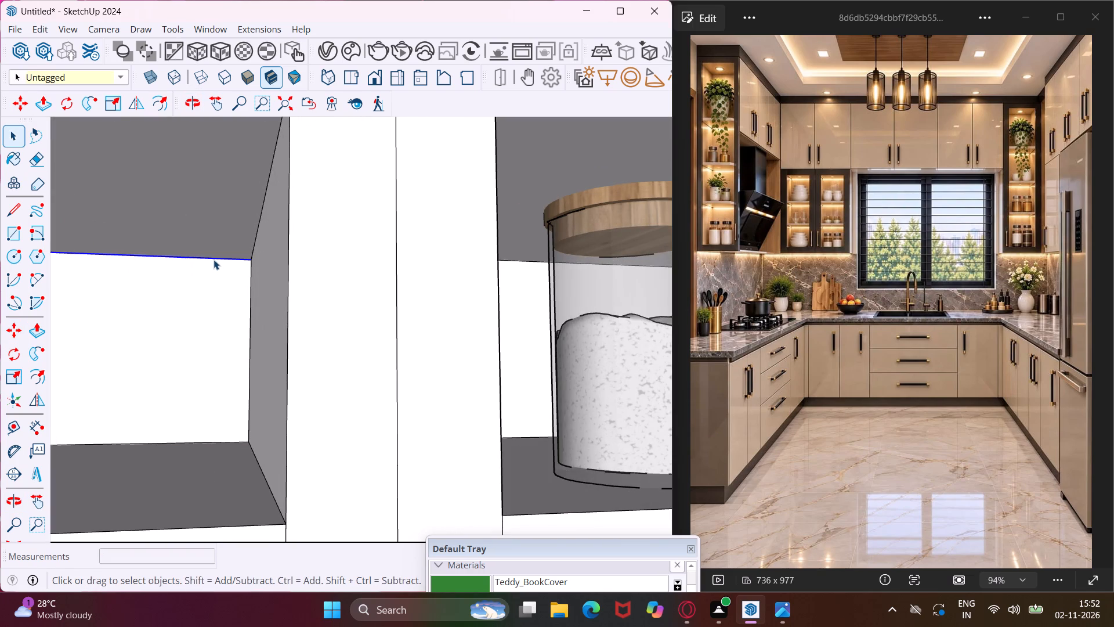
key("m")
scroll(223, 265, "up", 2)
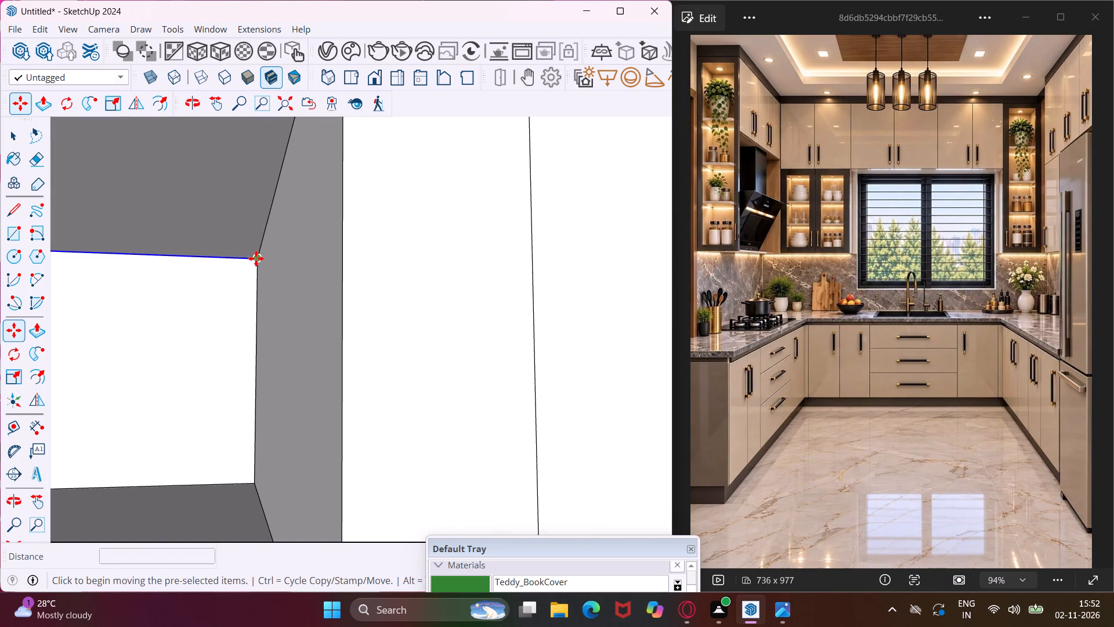
left_click(256, 258)
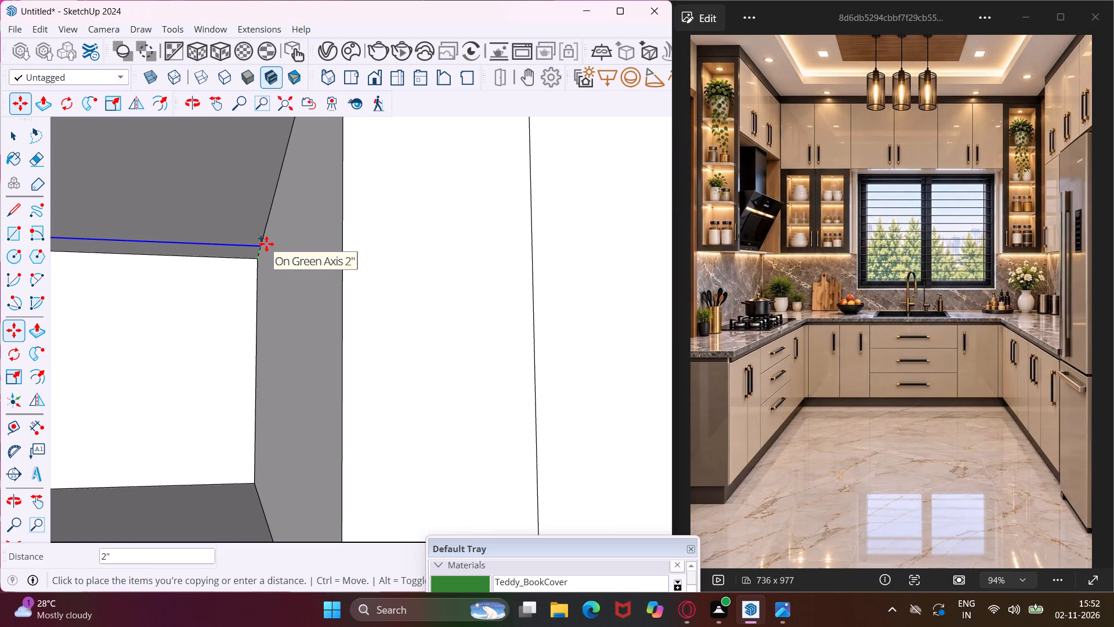
left_click(266, 244)
scroll(208, 250, "down", 7)
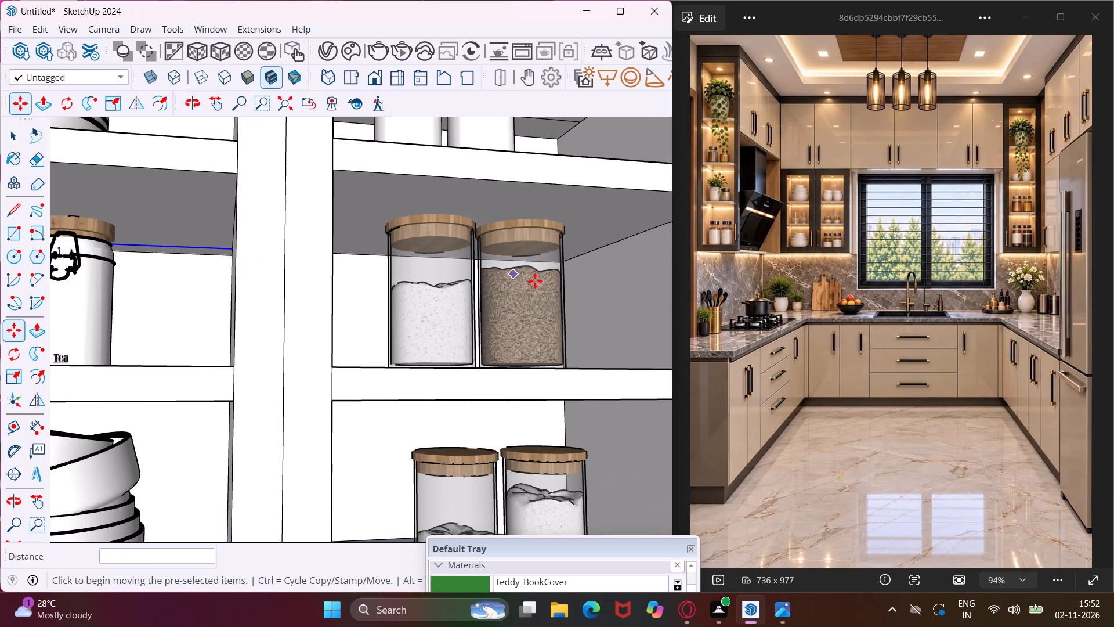
middle_click_drag(573, 276, 514, 284)
key("Escape")
key("space")
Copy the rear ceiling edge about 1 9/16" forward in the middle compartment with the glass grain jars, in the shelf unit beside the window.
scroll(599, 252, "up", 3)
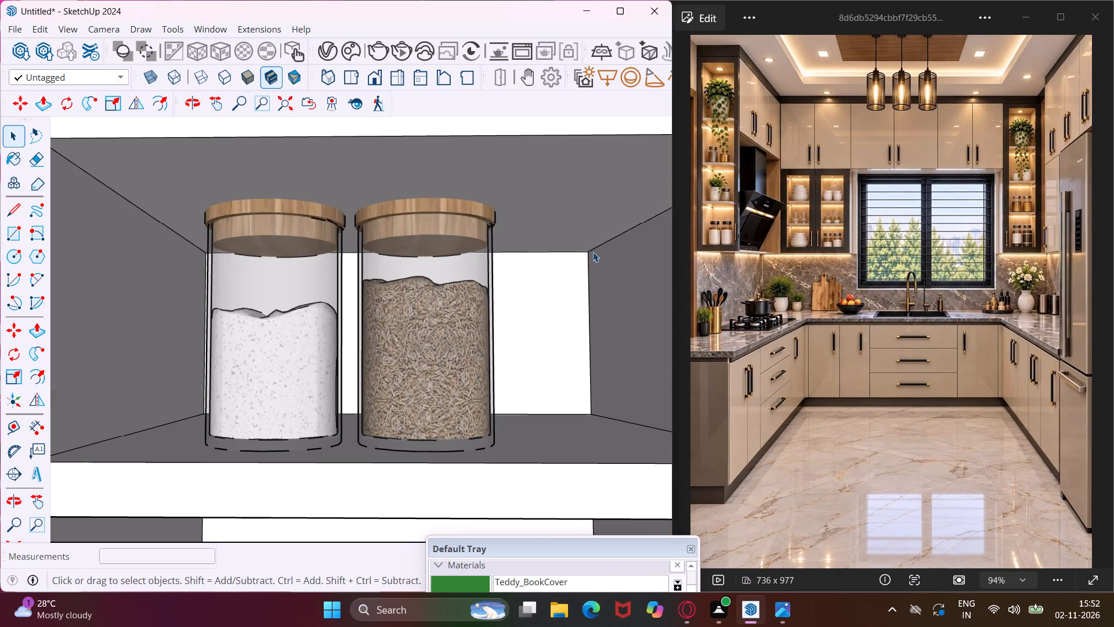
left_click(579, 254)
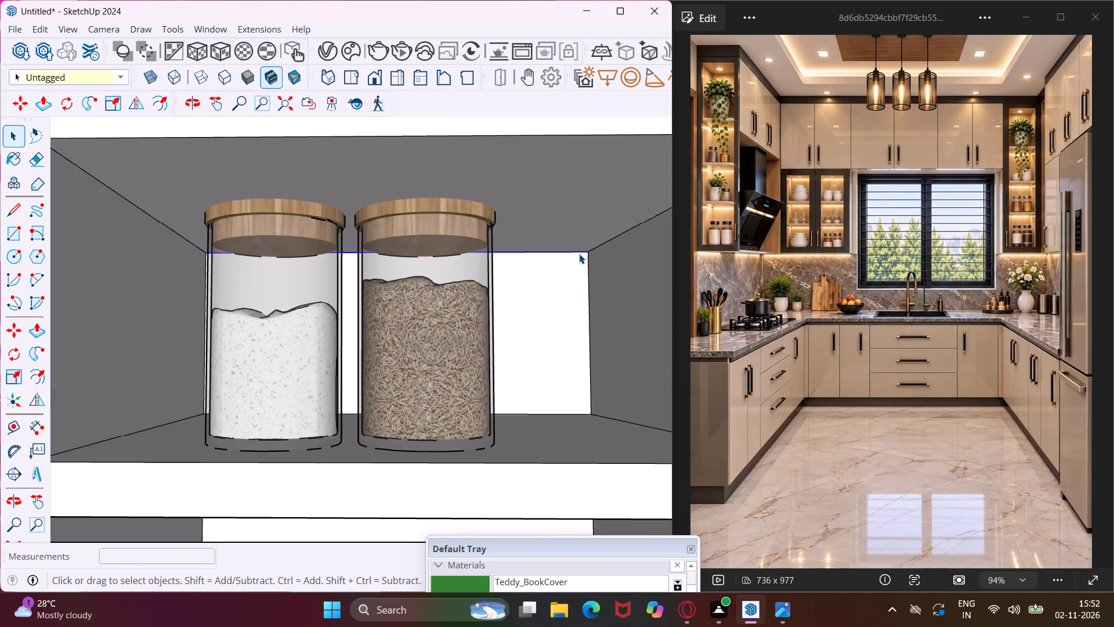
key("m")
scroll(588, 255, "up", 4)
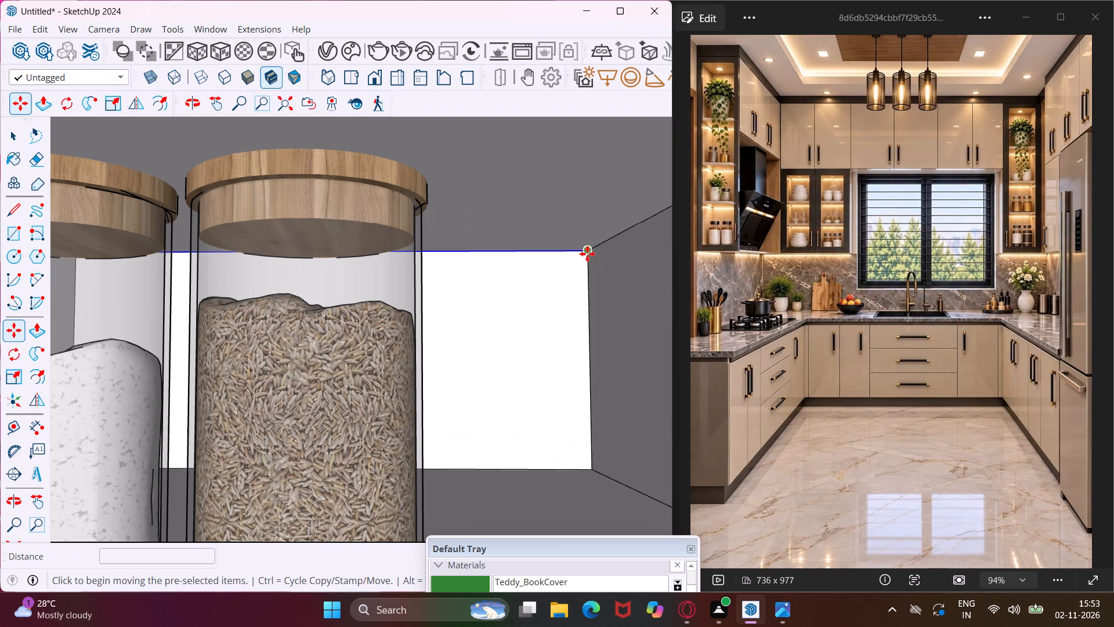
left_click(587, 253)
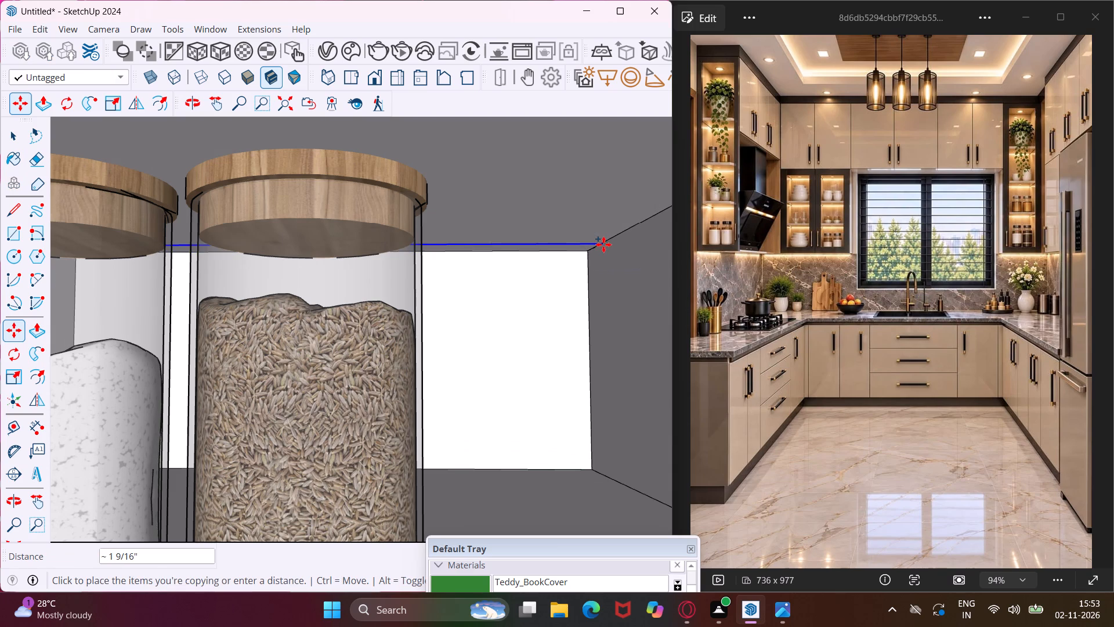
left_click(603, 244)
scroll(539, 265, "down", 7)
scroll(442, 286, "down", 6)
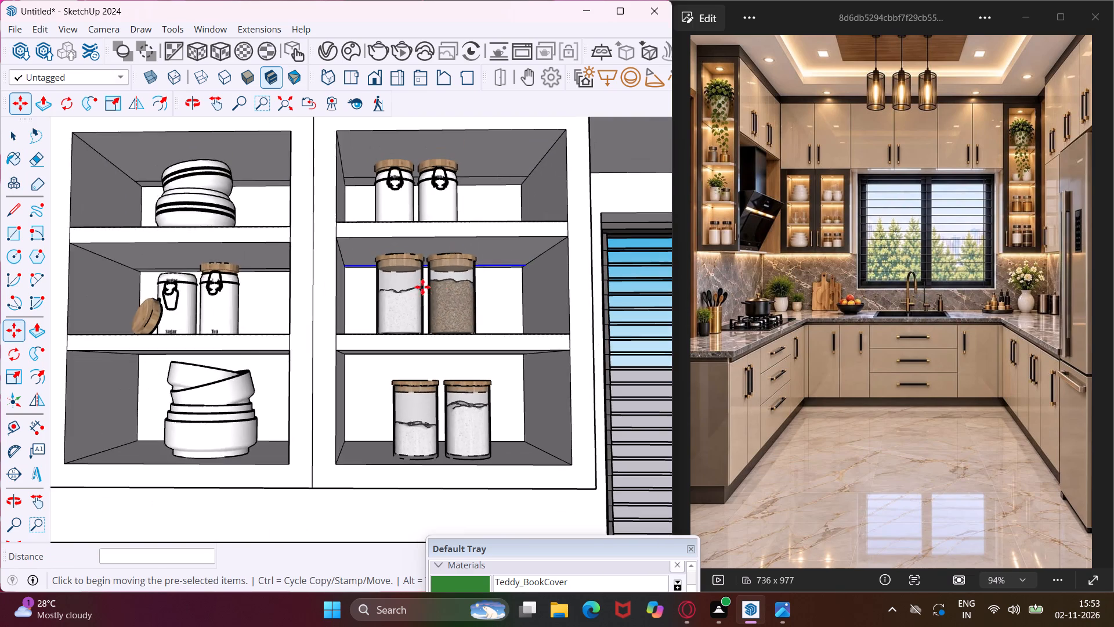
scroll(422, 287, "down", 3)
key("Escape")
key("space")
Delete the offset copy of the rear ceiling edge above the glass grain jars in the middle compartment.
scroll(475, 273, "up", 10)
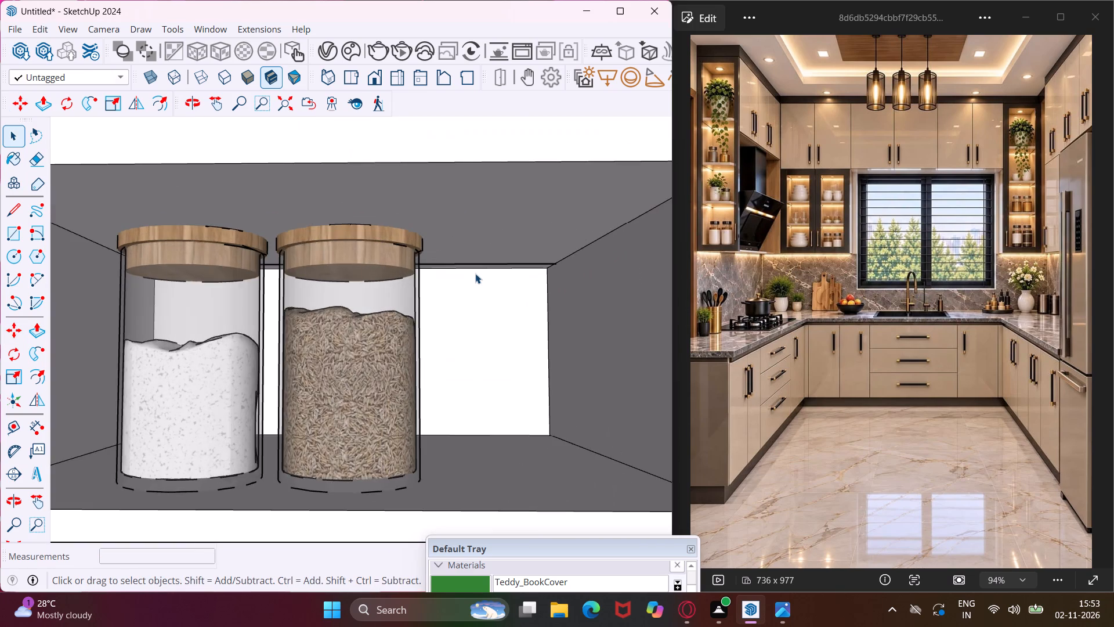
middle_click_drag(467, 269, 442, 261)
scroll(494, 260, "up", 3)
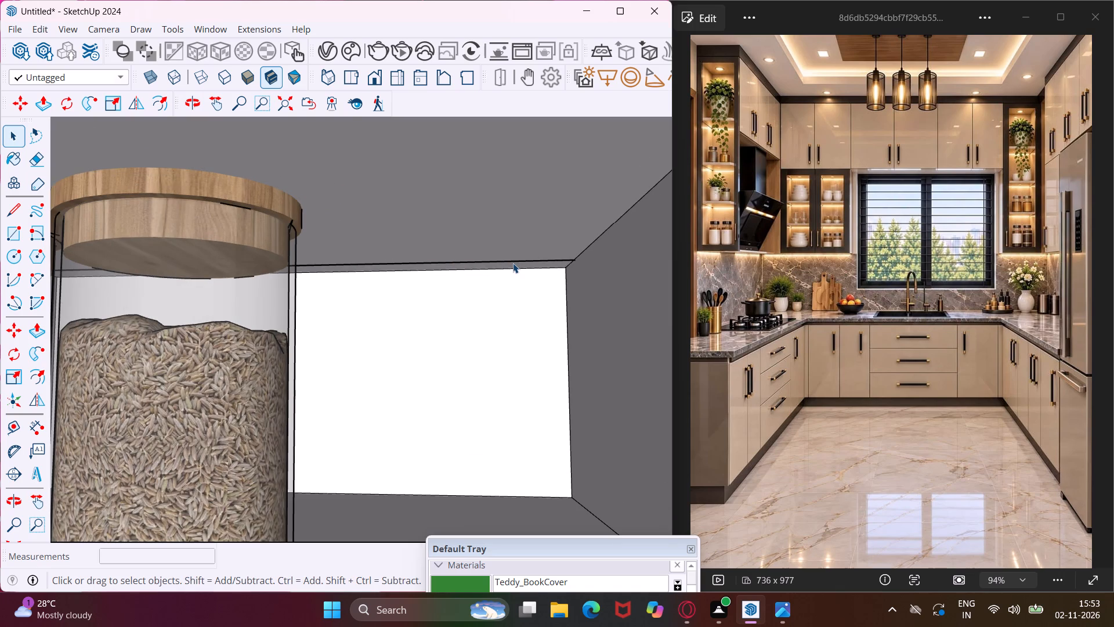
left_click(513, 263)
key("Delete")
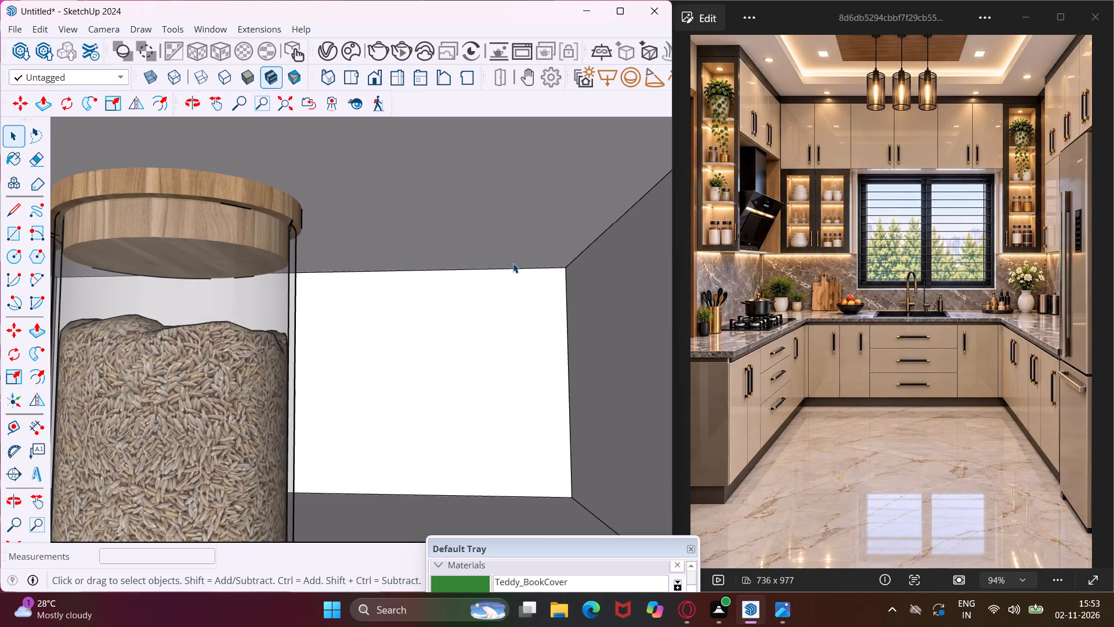
Copy the rear ceiling edge 2" forward in the middle compartment above the glass grain jars, in the shelf unit beside the window.
scroll(513, 263, "down", 10)
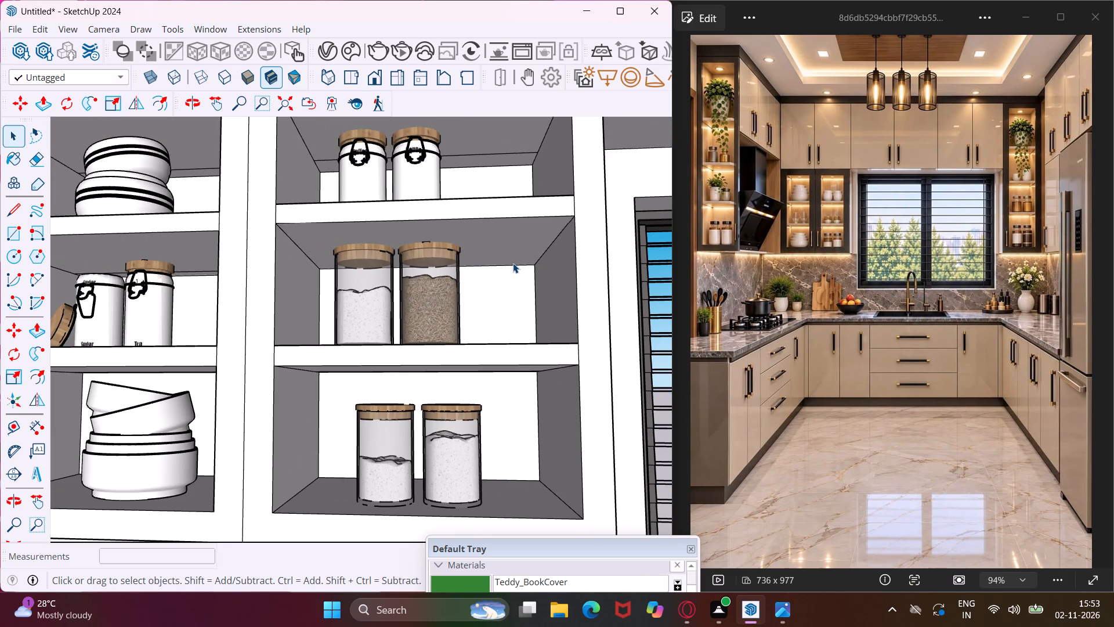
middle_click_drag(513, 263, 517, 219)
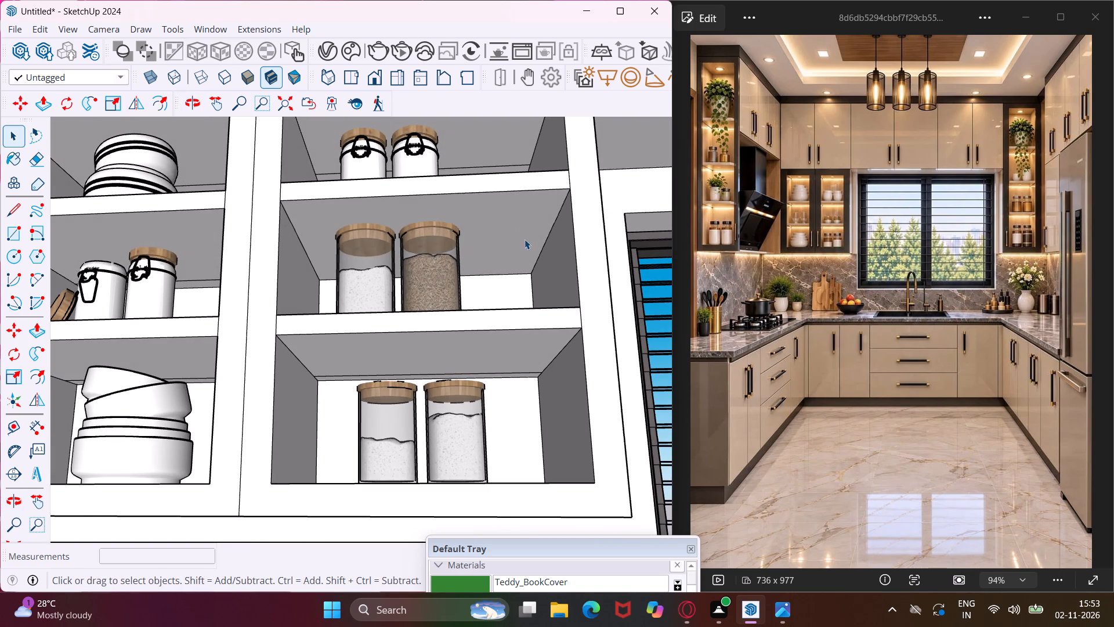
scroll(525, 257, "up", 3)
left_click(517, 280)
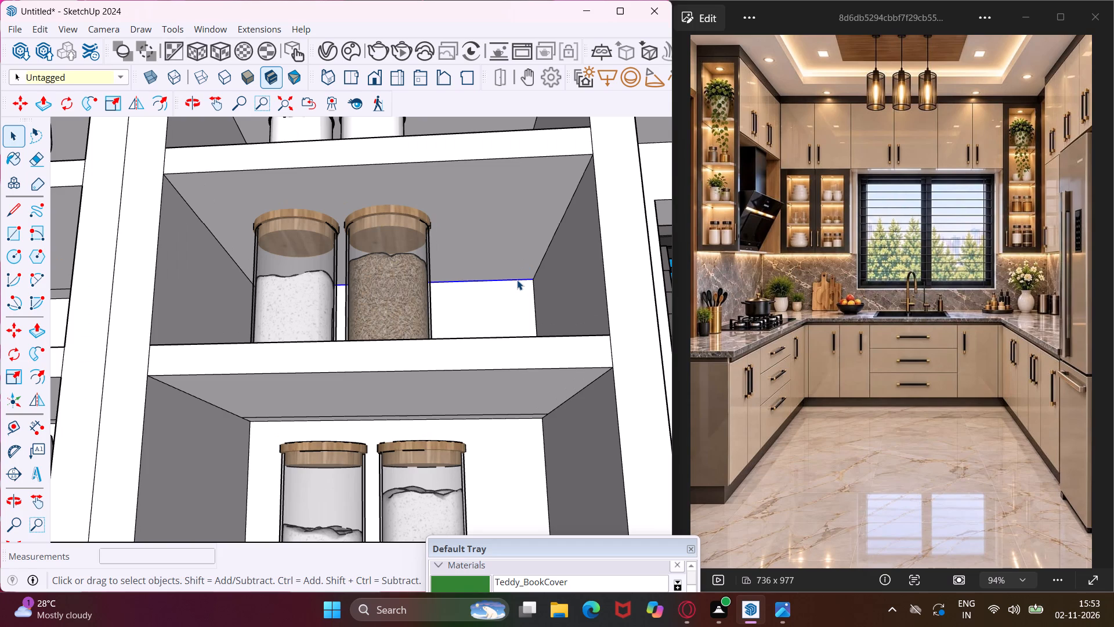
key("m")
scroll(530, 281, "up", 4)
left_click(532, 280)
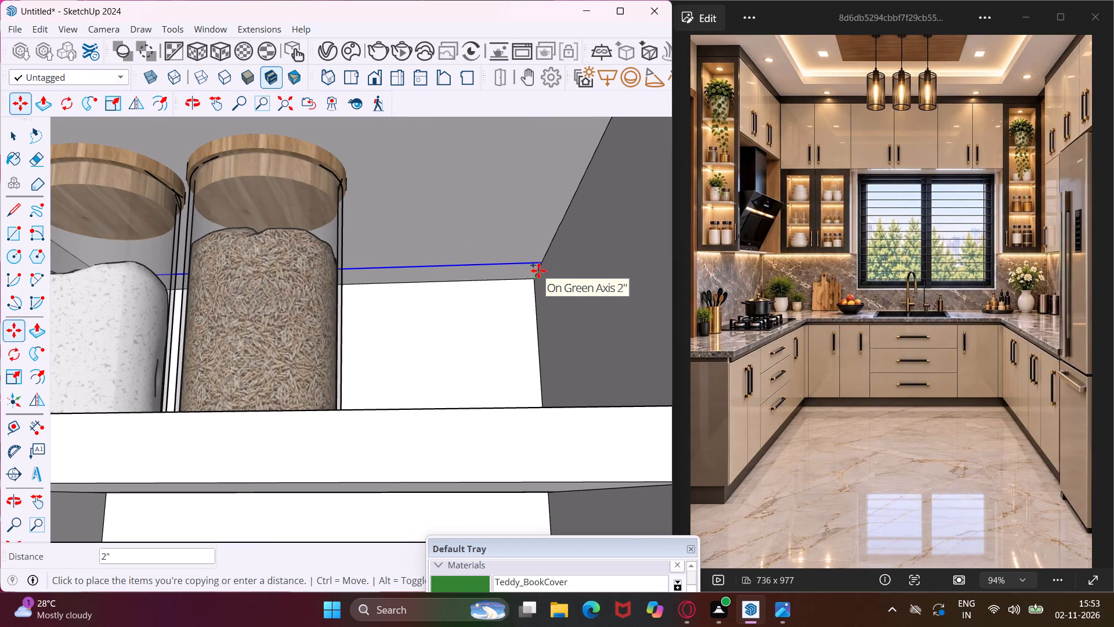
type("2\"")
key("Return")
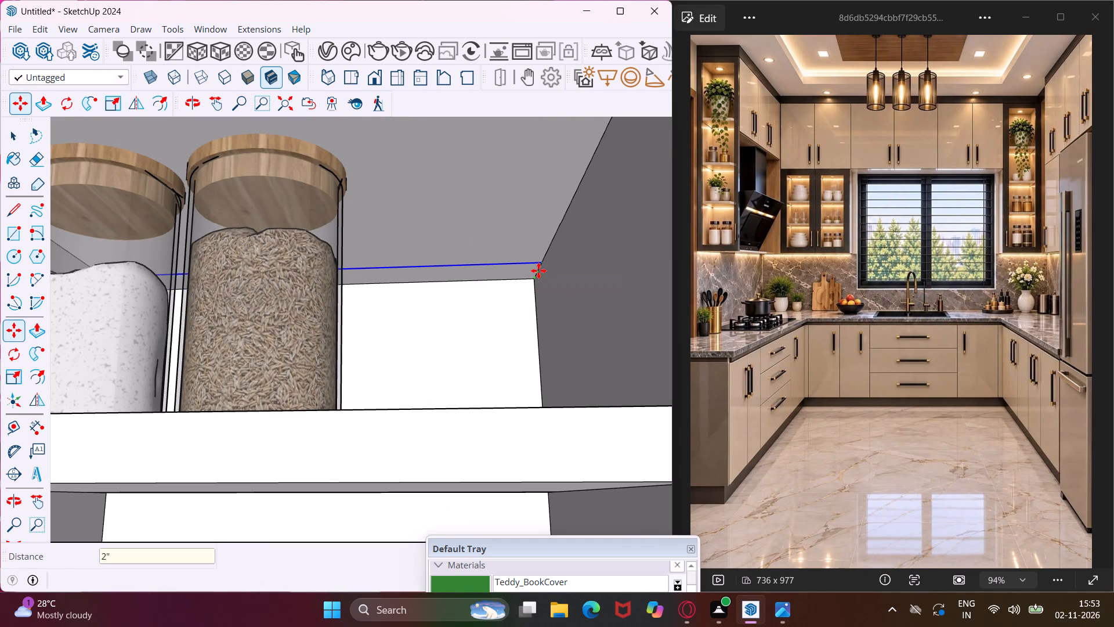
Review the whole kitchen from the front, examining the window-wall shelf units and the tall open shelf unit beside the hood.
scroll(524, 273, "down", 7)
scroll(409, 262, "down", 5)
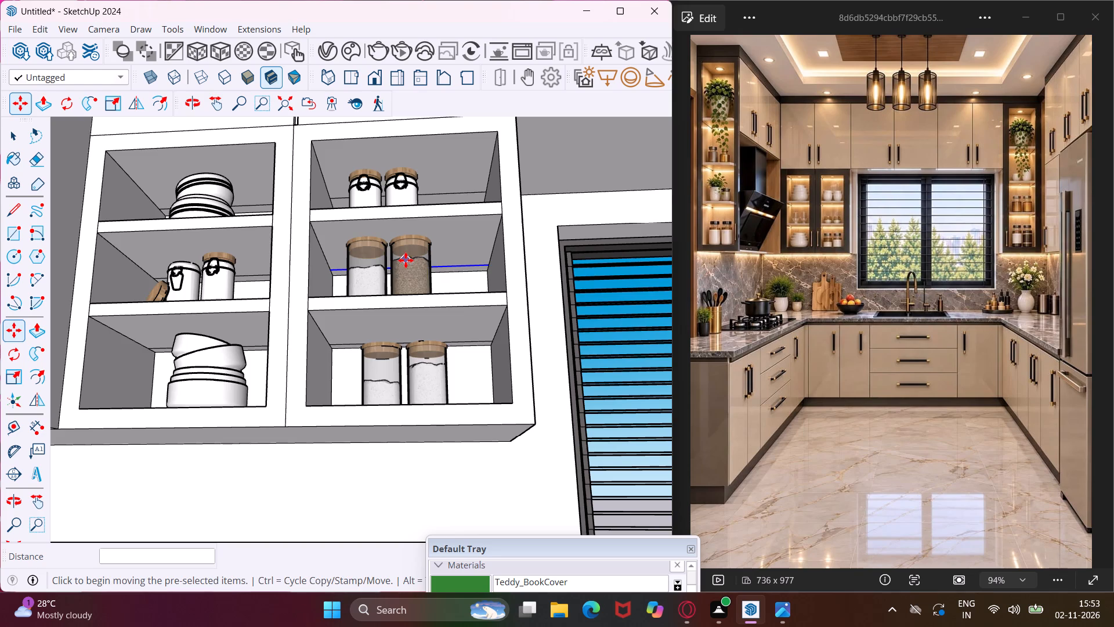
middle_click_drag(406, 260, 408, 302)
scroll(339, 297, "down", 7)
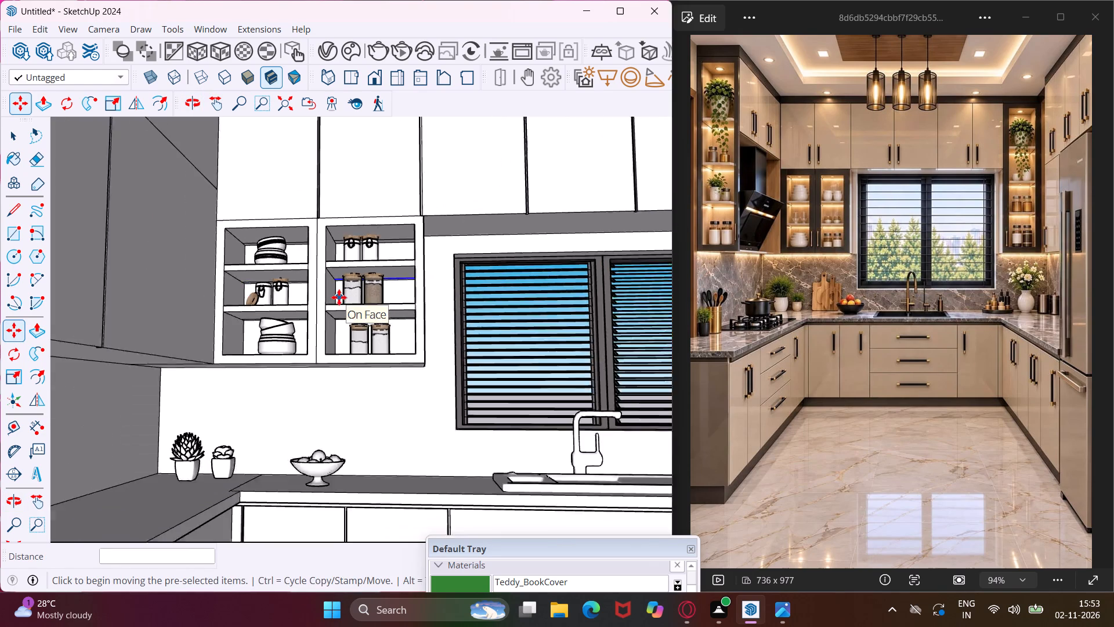
scroll(339, 297, "down", 13)
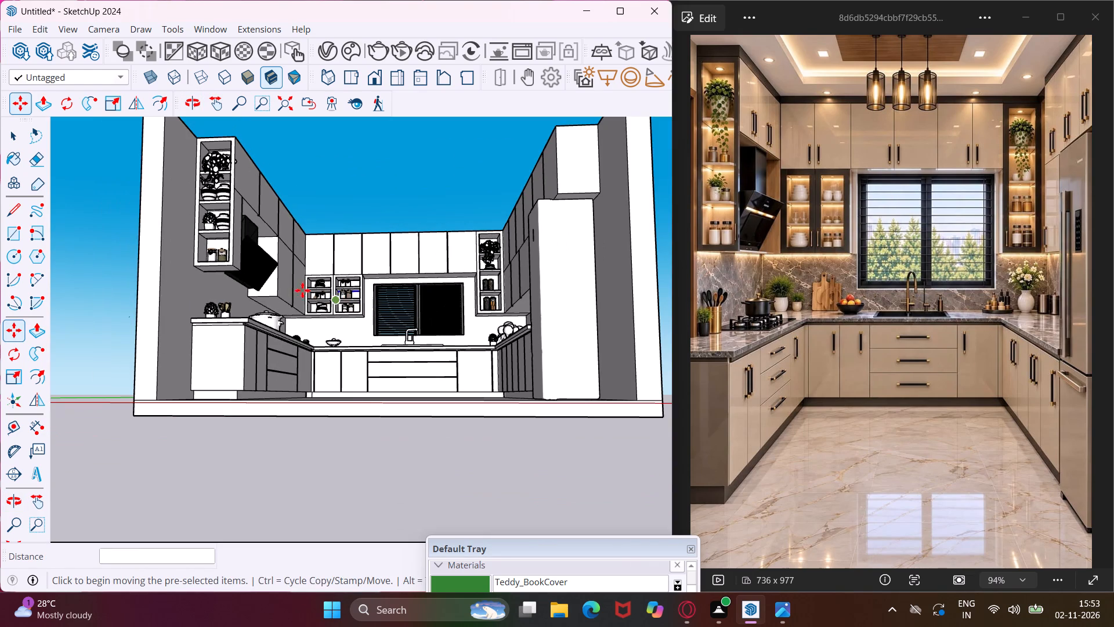
scroll(175, 225, "up", 4)
scroll(280, 275, "up", 1)
middle_click_drag(260, 271, 237, 264)
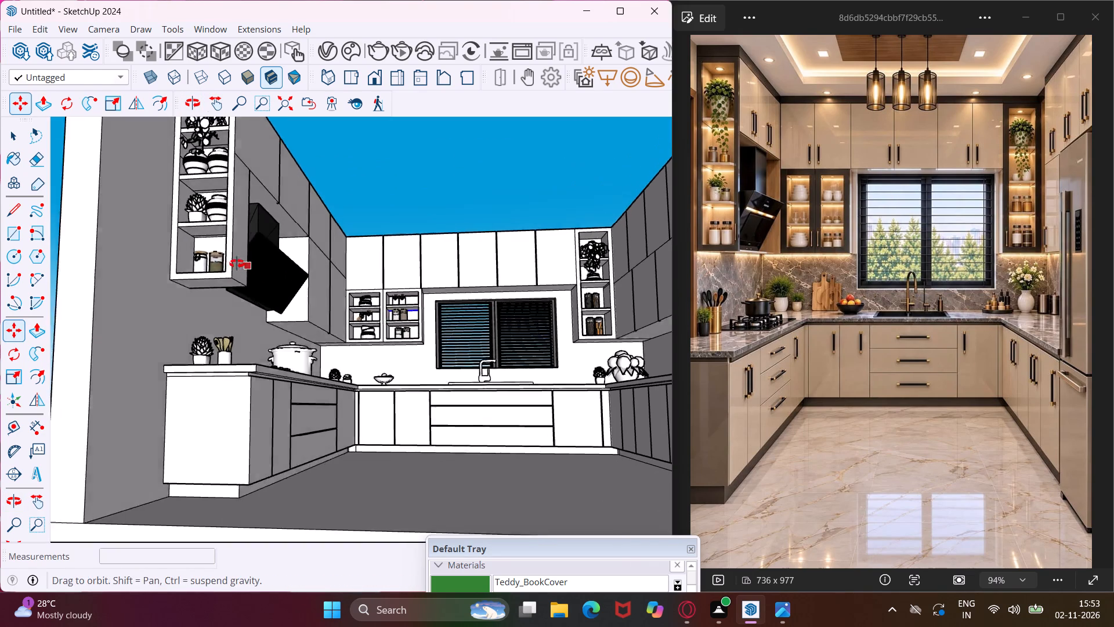
Copy the wall-side bottom edge 2" outward across the underside of the tall open shelf unit beside the hood.
middle_click_drag(237, 264, 215, 251)
scroll(183, 266, "up", 12)
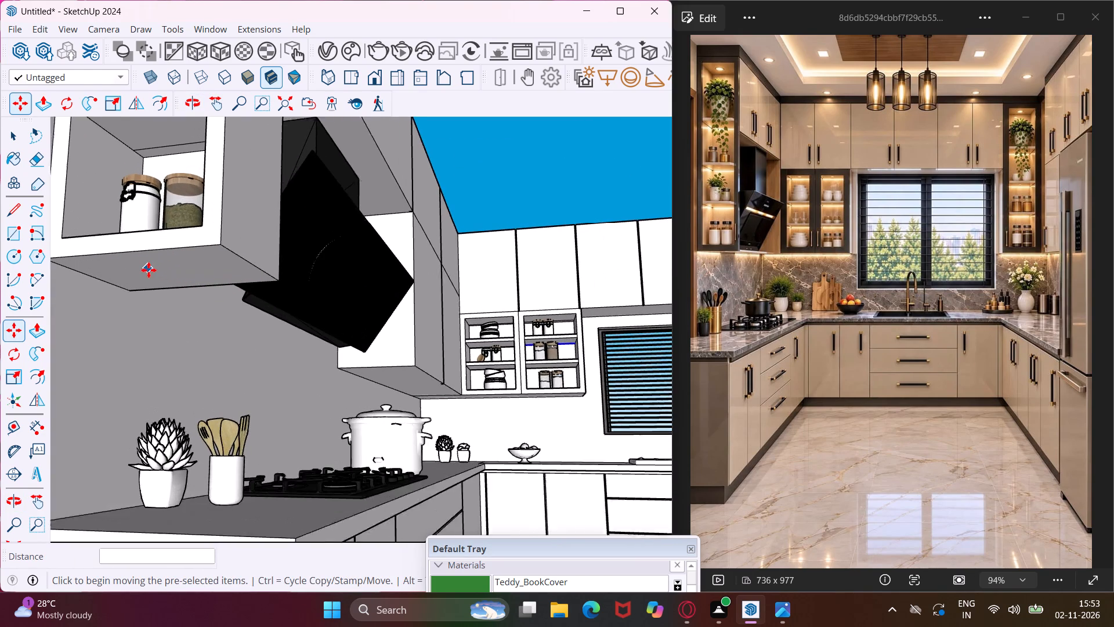
key("Escape")
key("space")
scroll(92, 283, "up", 4)
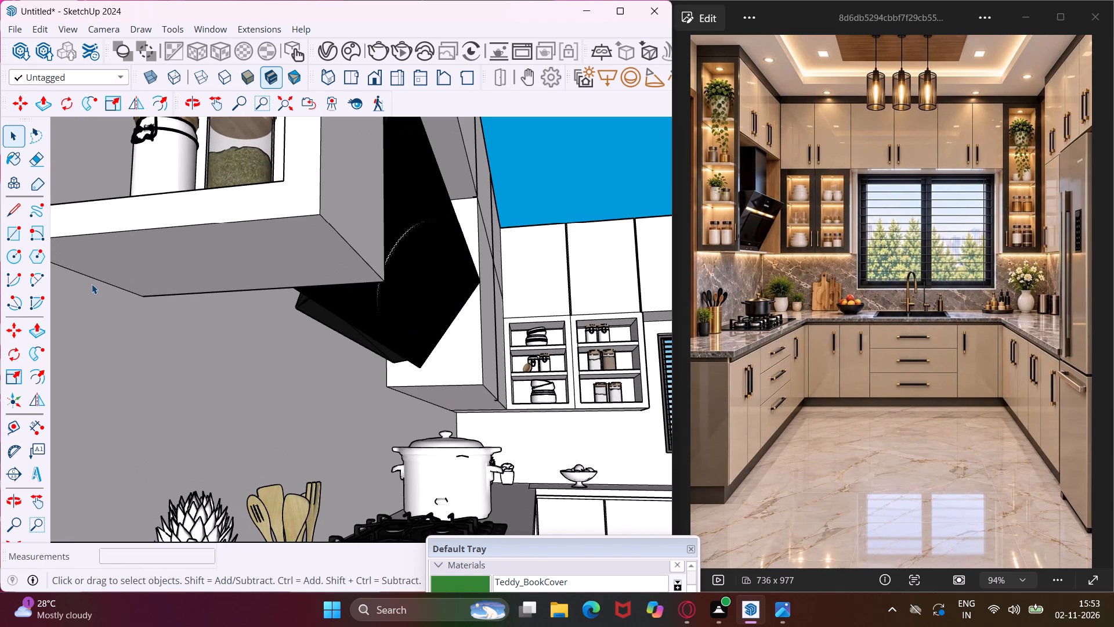
middle_click_drag(92, 284, 98, 248)
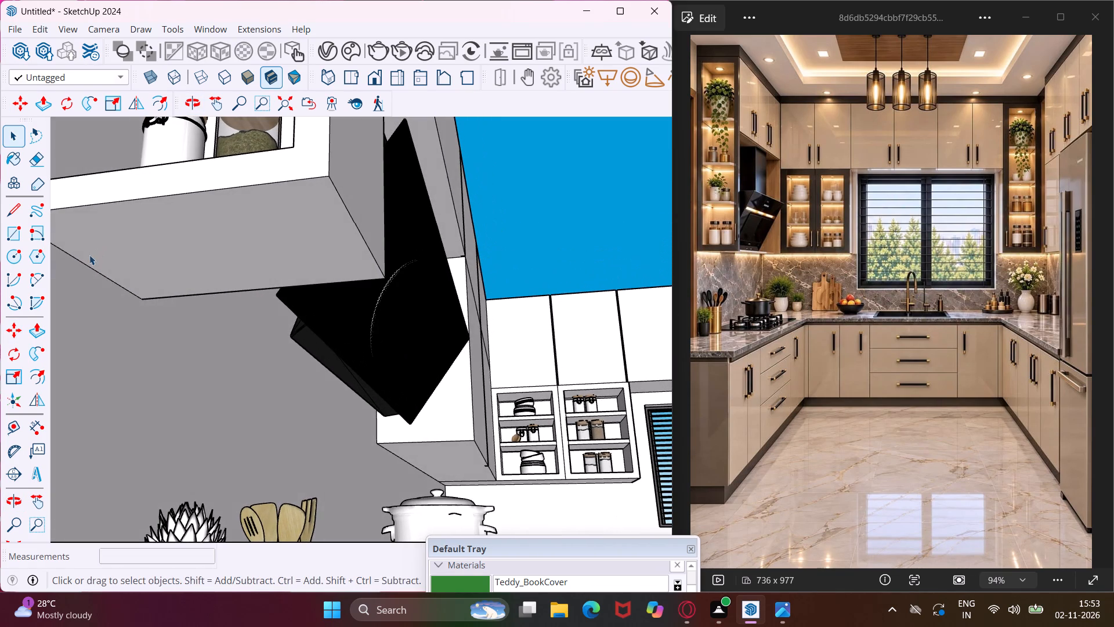
left_click(91, 269)
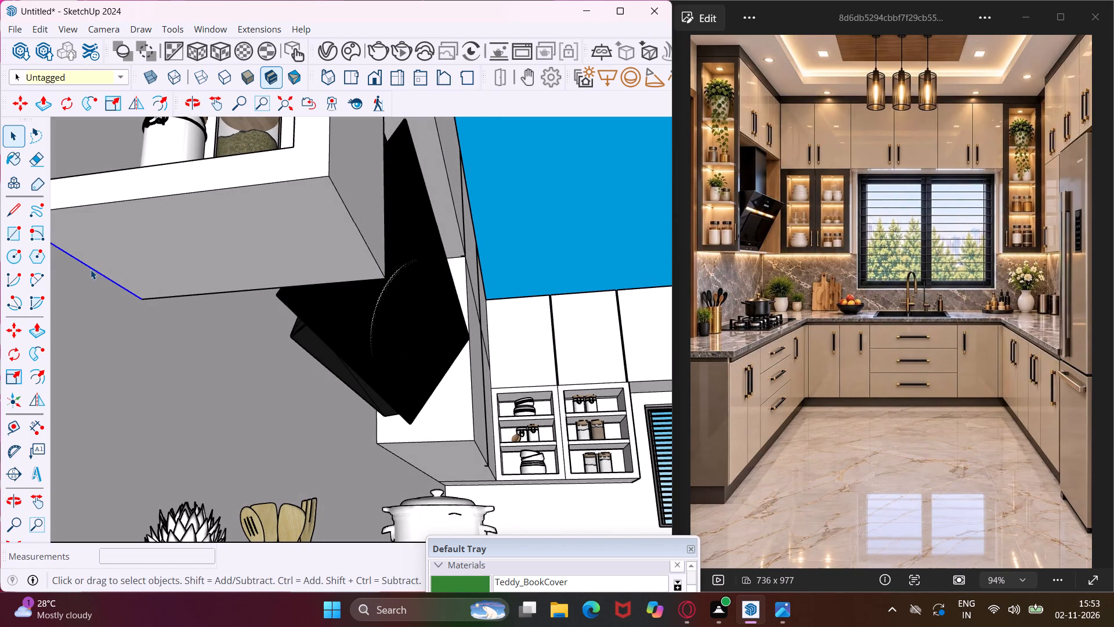
key("m")
scroll(119, 286, "up", 4)
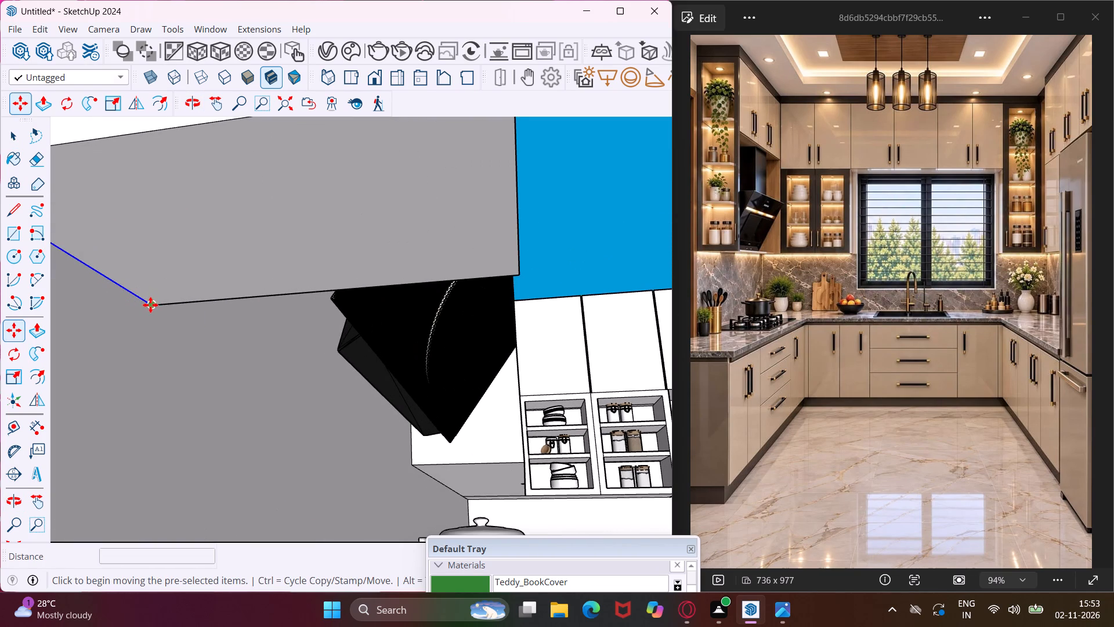
left_click(151, 305)
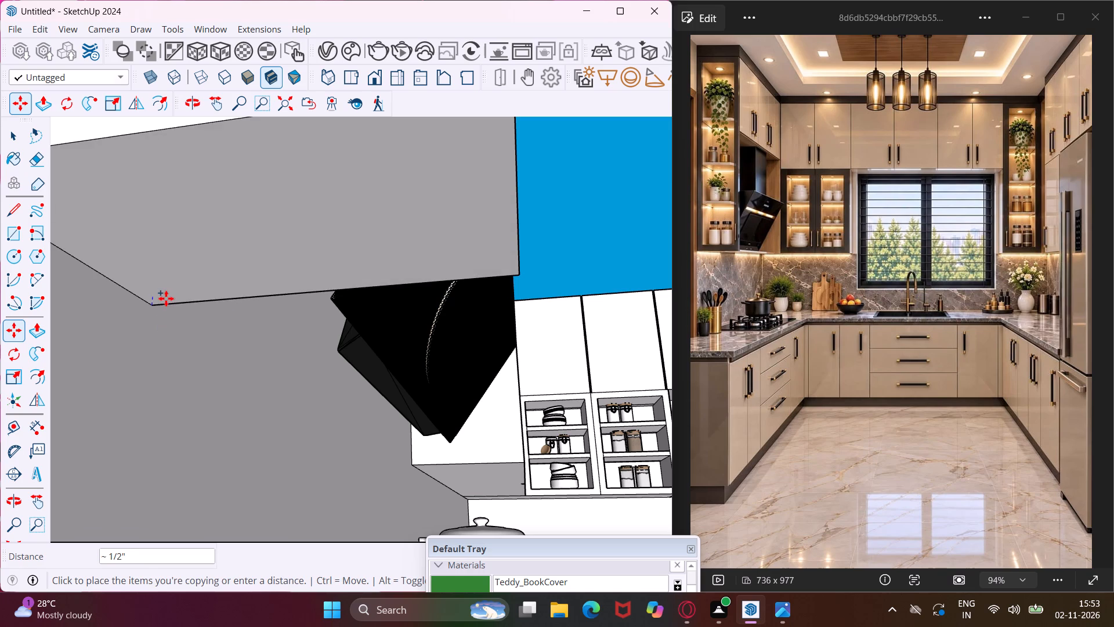
type("2\"")
key("Return")
key("Escape")
key("space")
Copy the wall-side bottom edge 2" outward across the underside of the upper cabinets between the hood and the window wall.
scroll(88, 301, "down", 5)
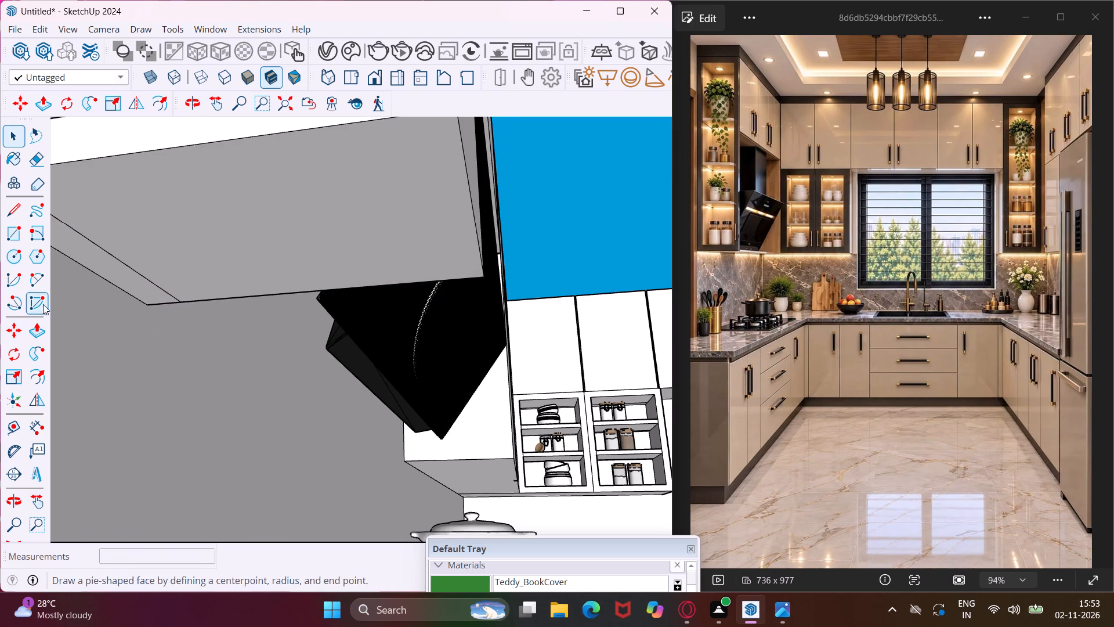
scroll(45, 287, "down", 4)
scroll(139, 300, "down", 17)
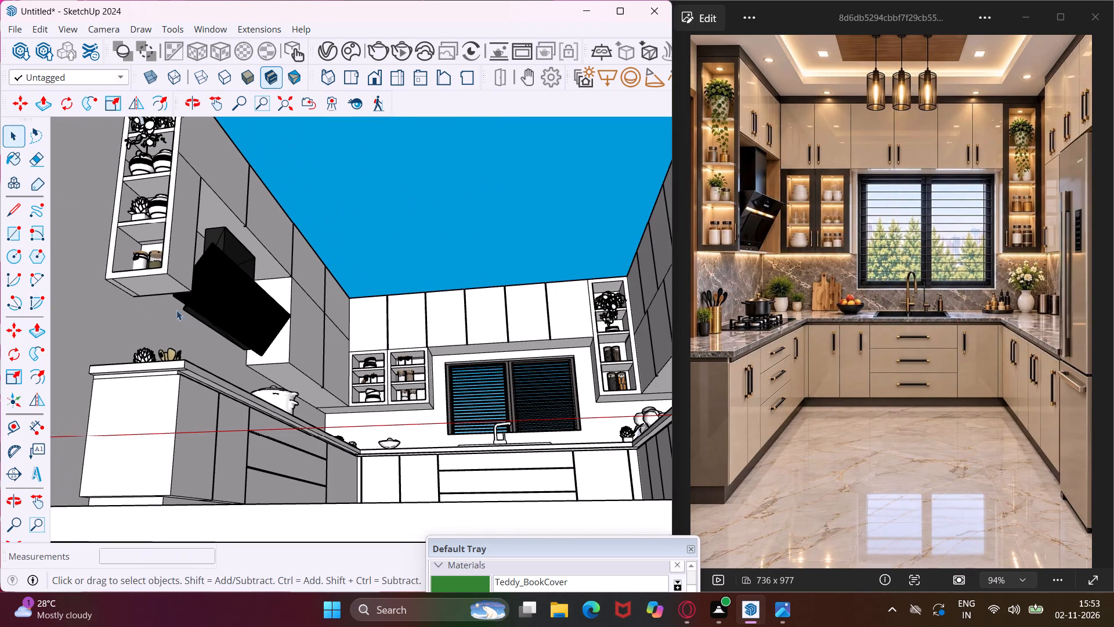
scroll(393, 347, "up", 10)
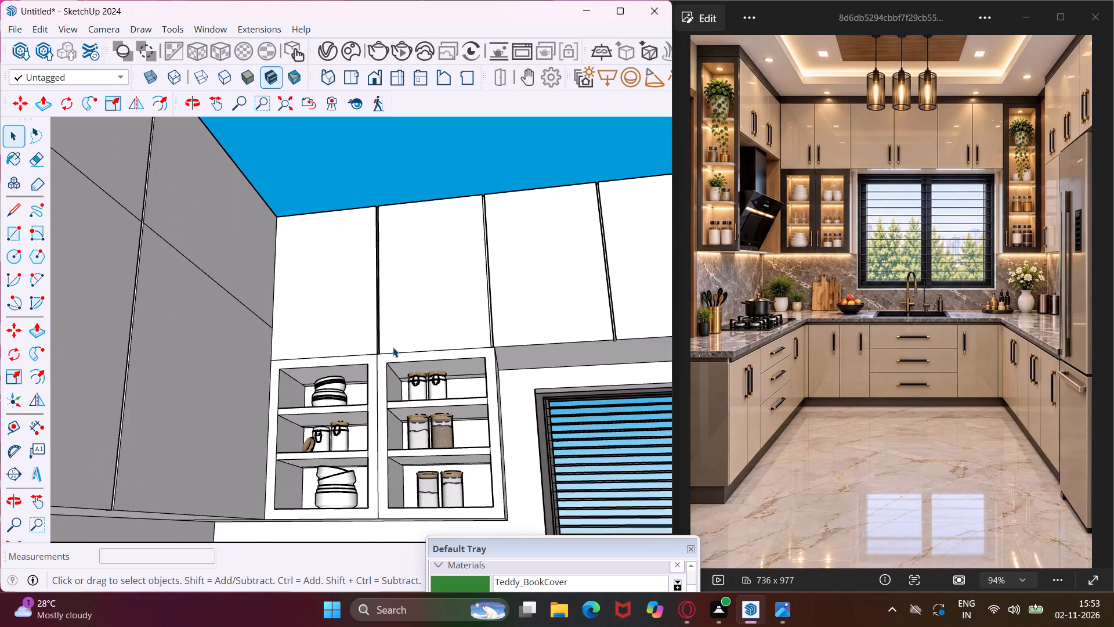
scroll(393, 347, "down", 6)
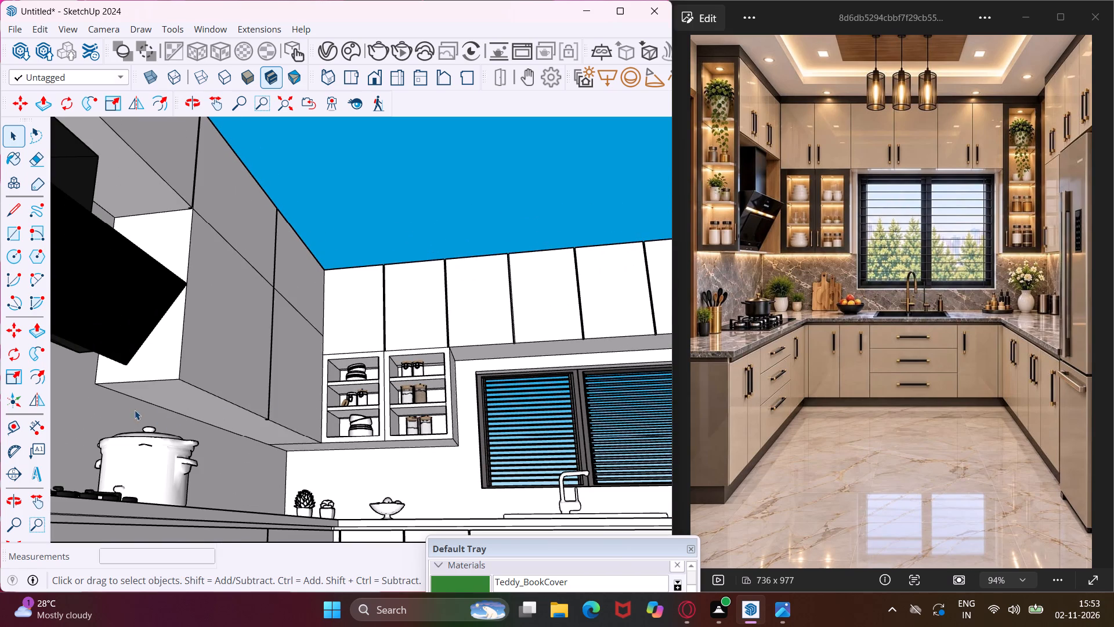
scroll(135, 410, "up", 12)
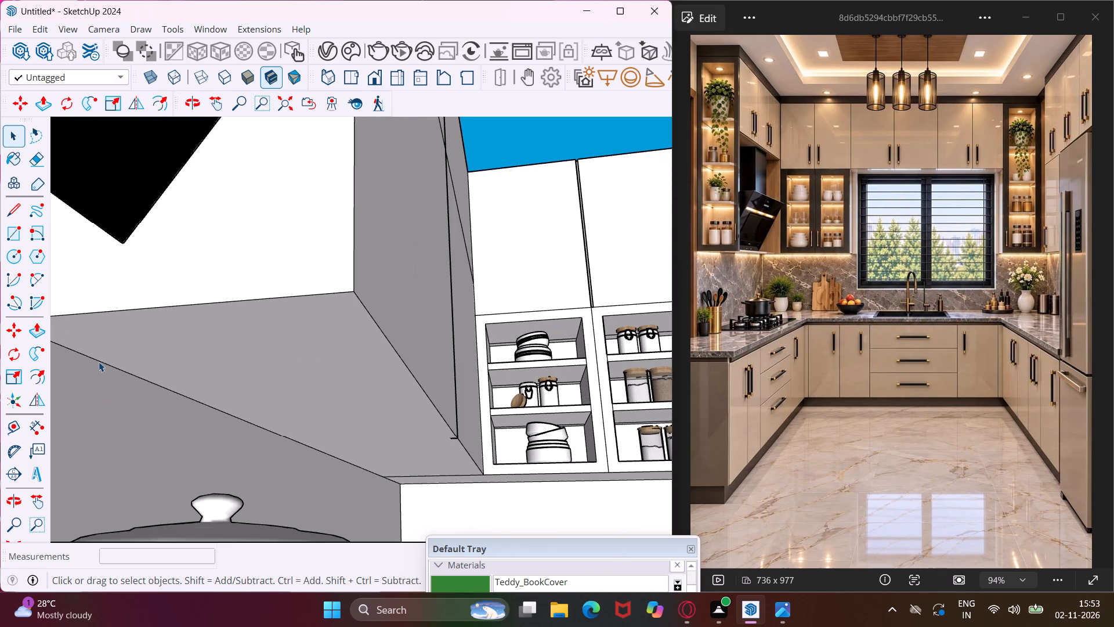
scroll(99, 362, "down", 3)
middle_click_drag(91, 358, 106, 358)
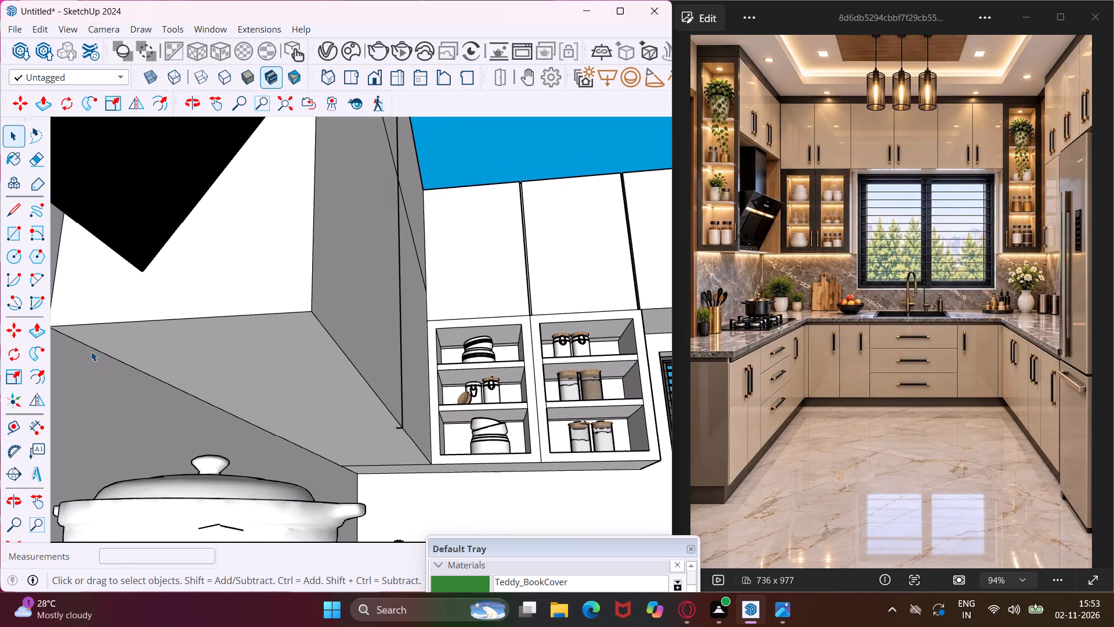
left_click(89, 349)
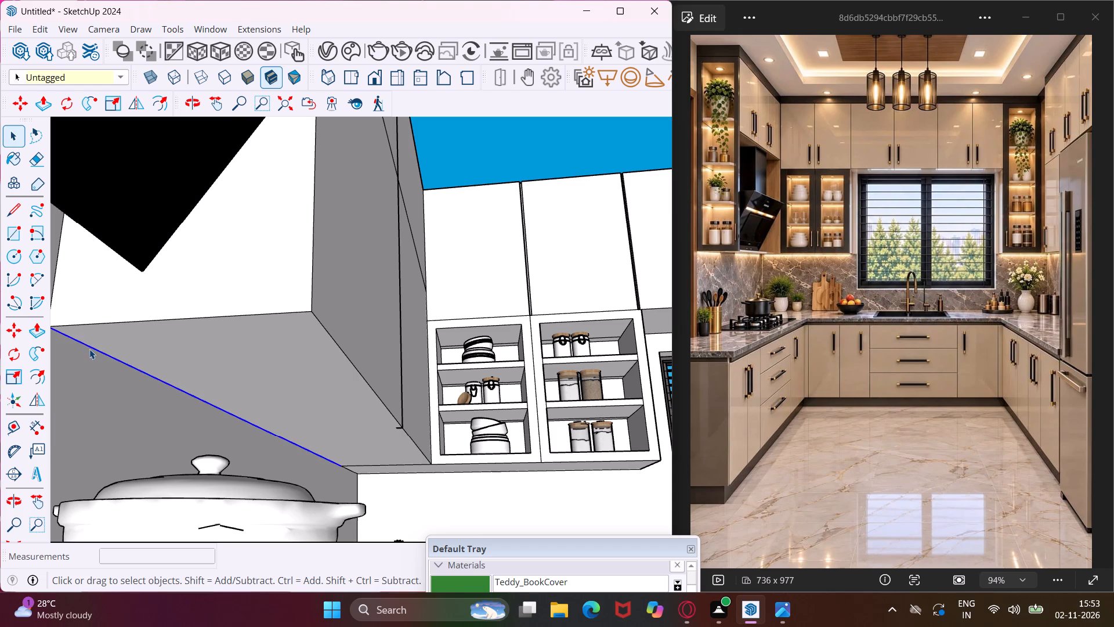
key("m")
scroll(89, 349, "down", 3)
scroll(64, 338, "up", 3)
left_click(56, 331)
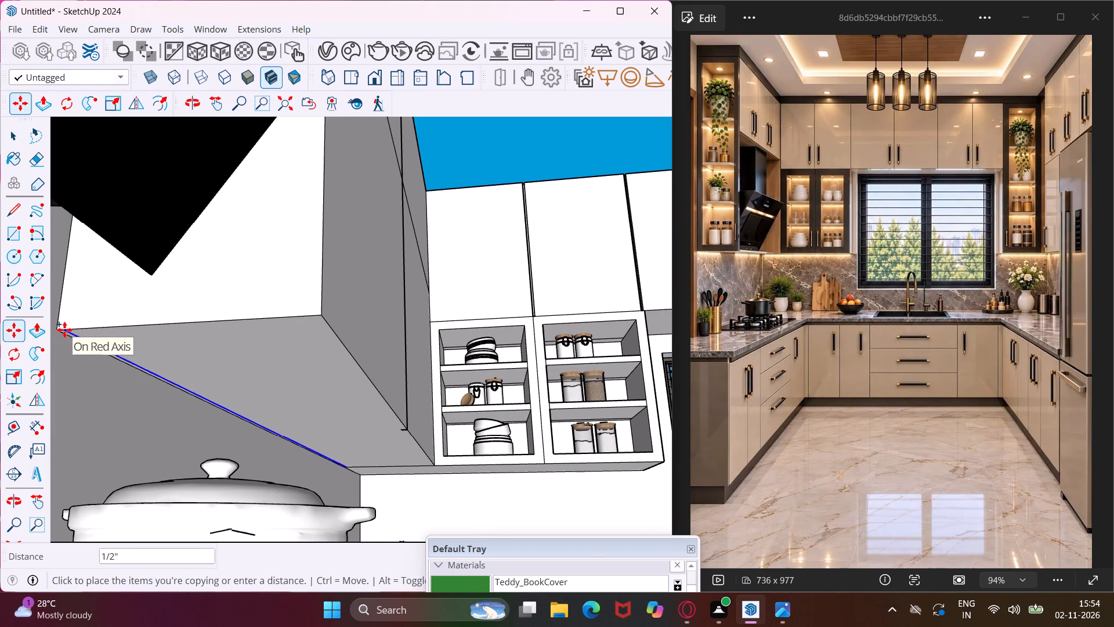
type("2\"")
key("Return")
key("Escape")
key("space")
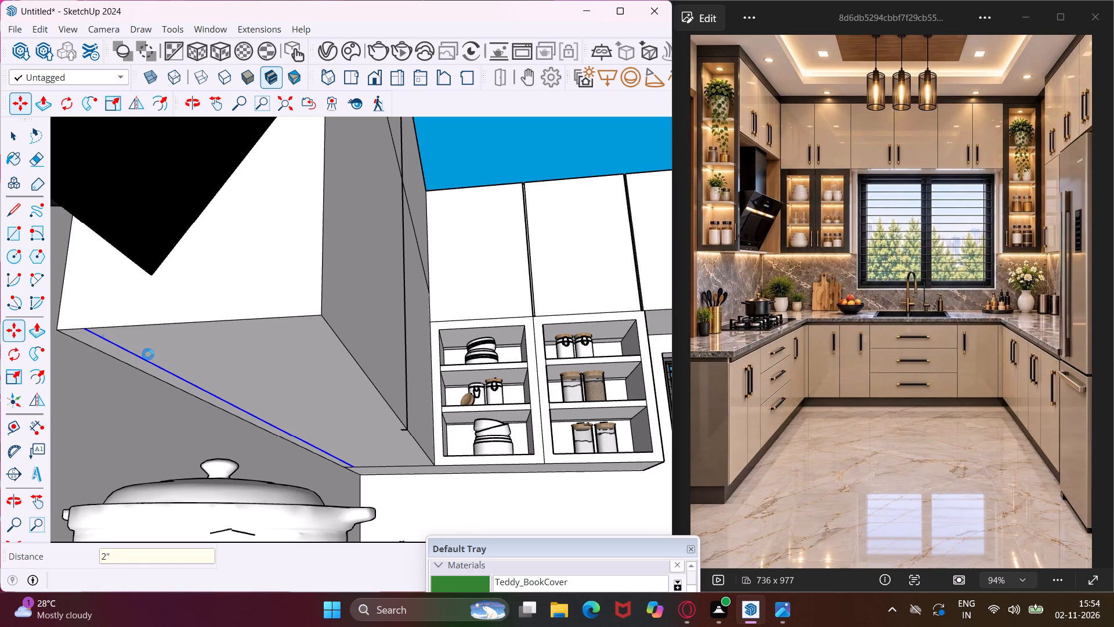
Copy the short wall-side edge at the corner 2" outward, in line with the strip edge under the hood-wall cabinets.
scroll(281, 419, "up", 3)
scroll(357, 469, "up", 4)
middle_click_drag(368, 485, 337, 467)
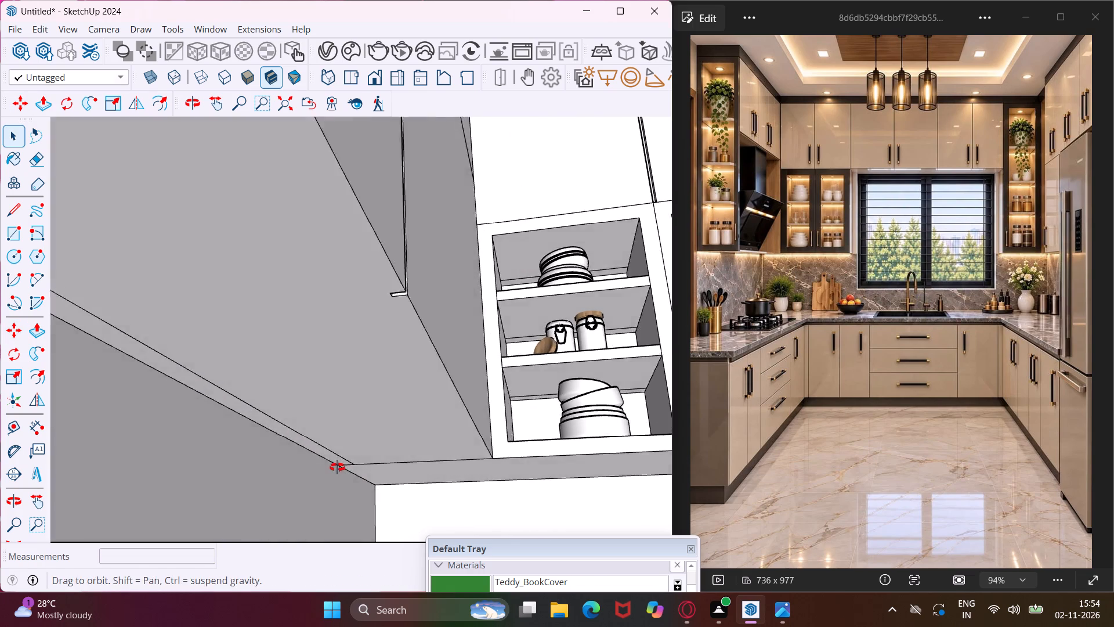
middle_click_drag(337, 467, 320, 460)
scroll(352, 487, "up", 7)
left_click(358, 465)
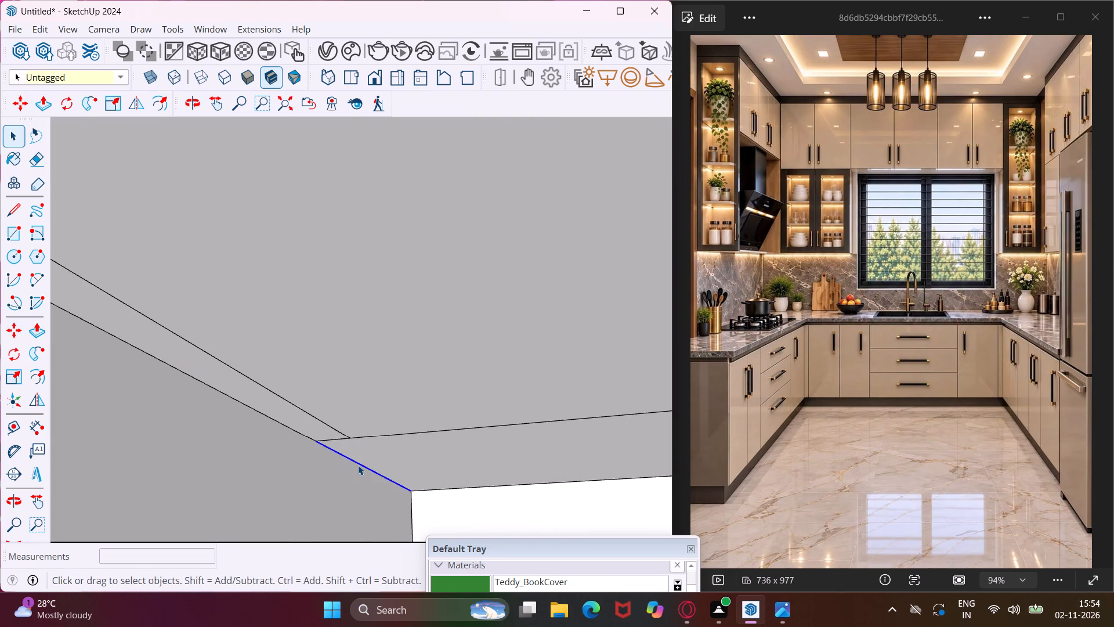
key("m")
scroll(333, 459, "up", 2)
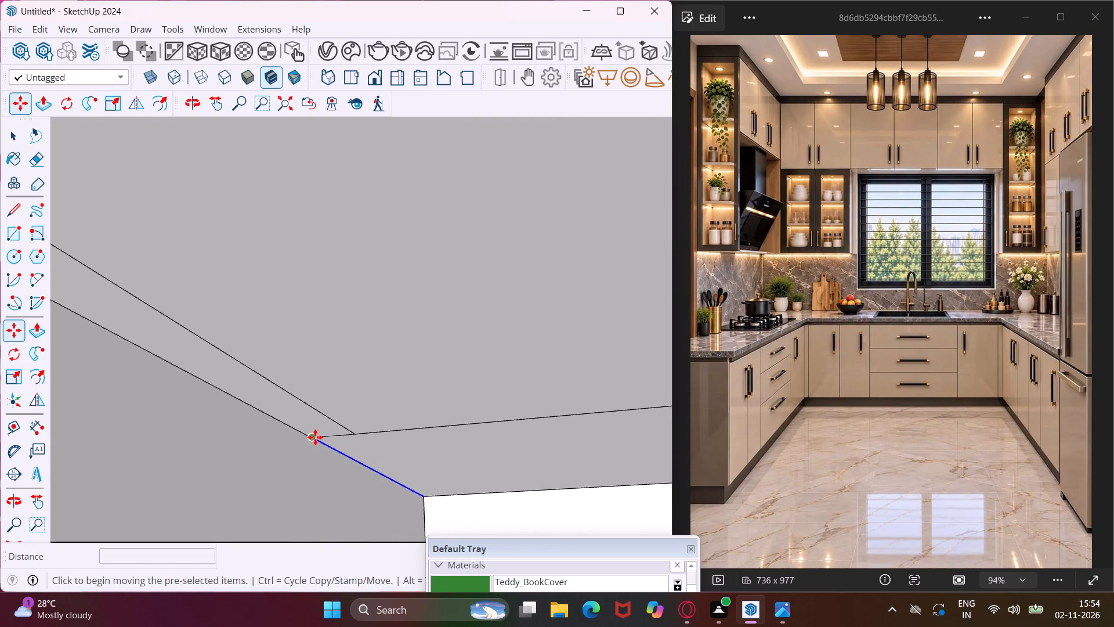
left_click(314, 437)
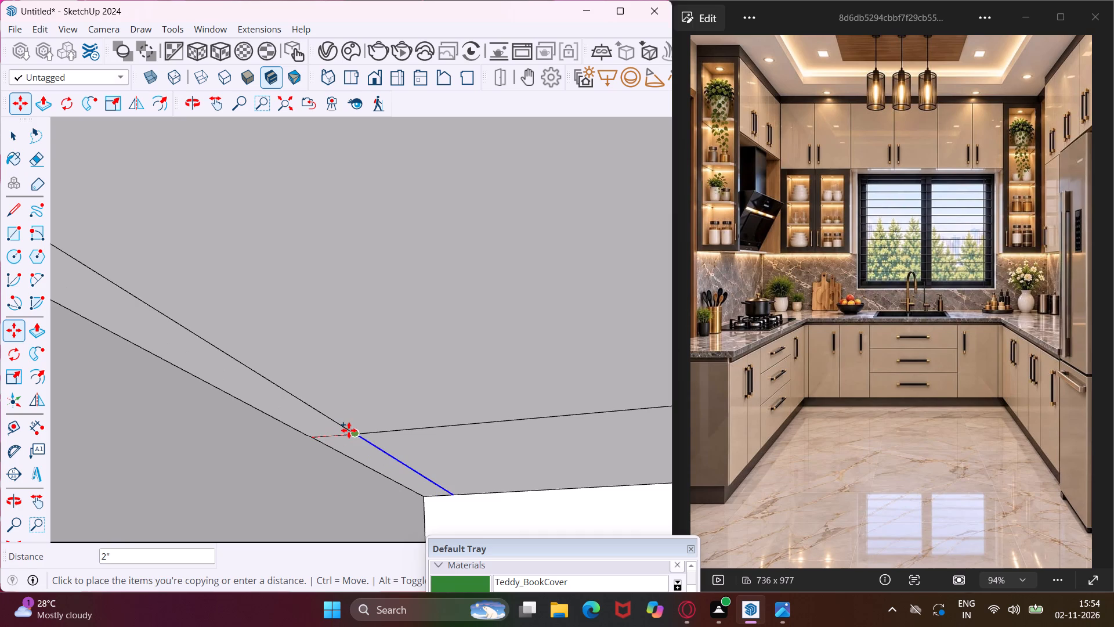
left_click(349, 430)
scroll(166, 431, "down", 13)
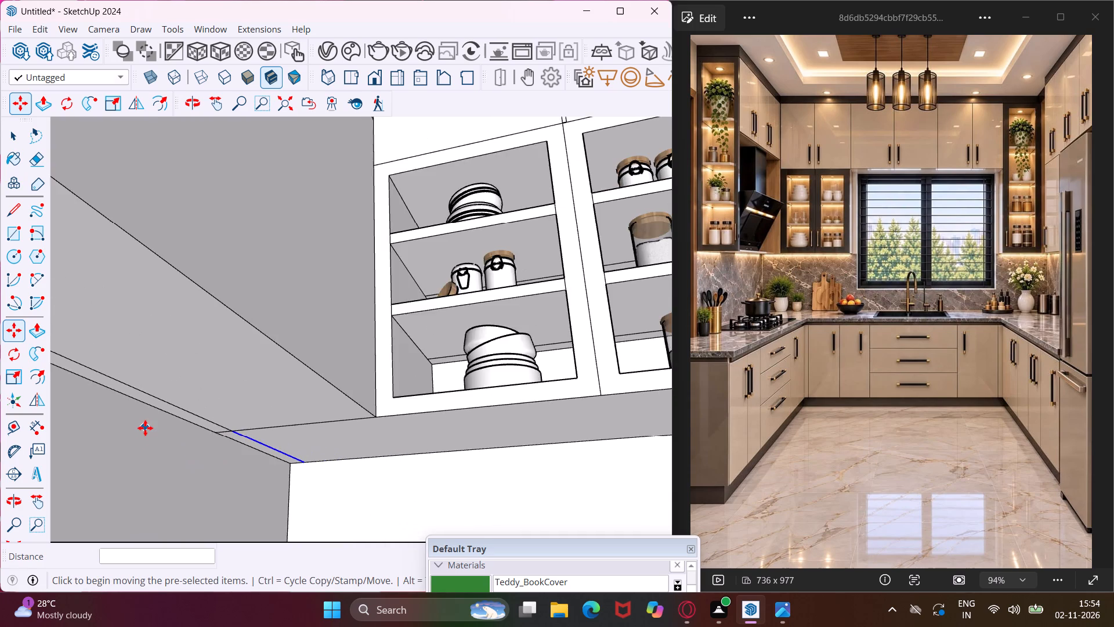
scroll(145, 428, "down", 8)
key("Escape")
key("space")
Copy the rear bottom edge 2" forward across the underside of the two-column open shelf unit between the corner and the window.
scroll(465, 432, "up", 2)
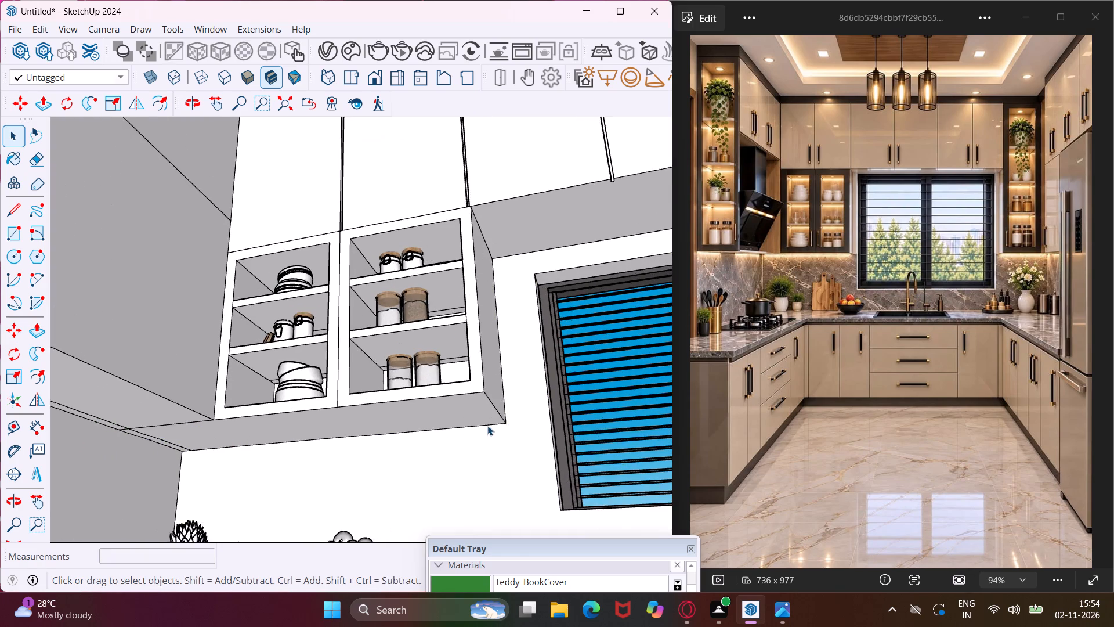
scroll(487, 426, "up", 3)
left_click(494, 426)
key("m")
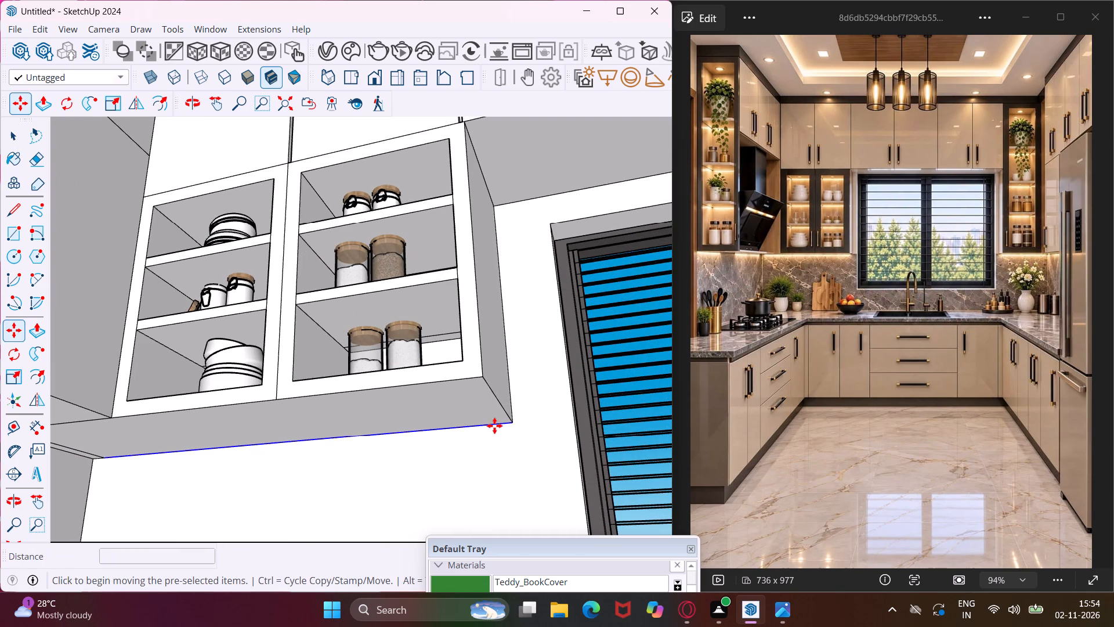
scroll(504, 424, "up", 6)
left_click(511, 425)
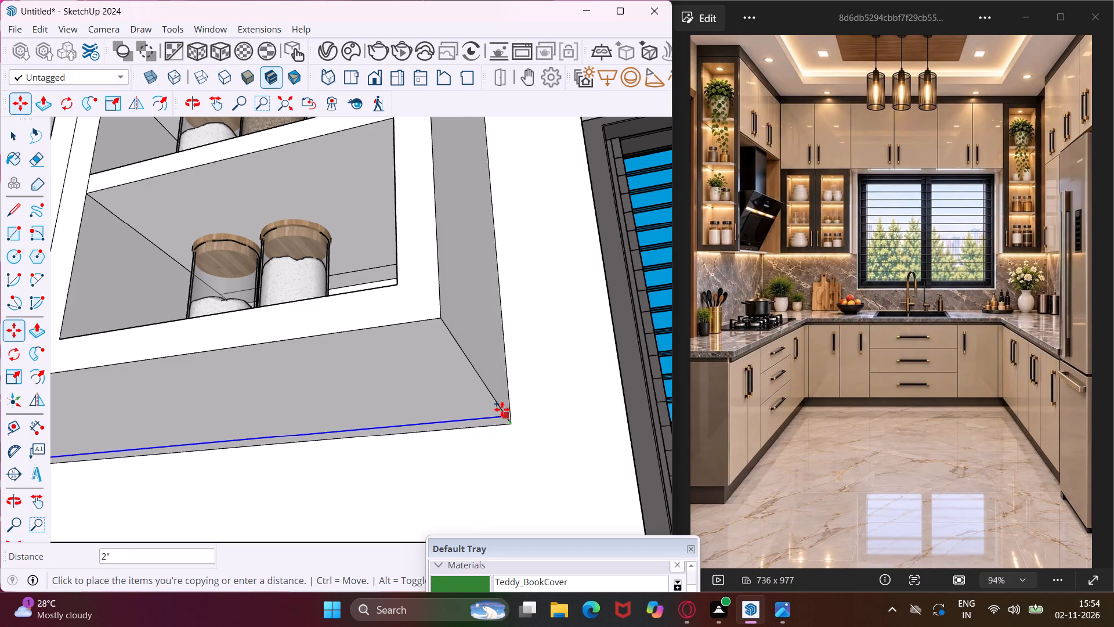
left_click(502, 409)
scroll(498, 410, "down", 6)
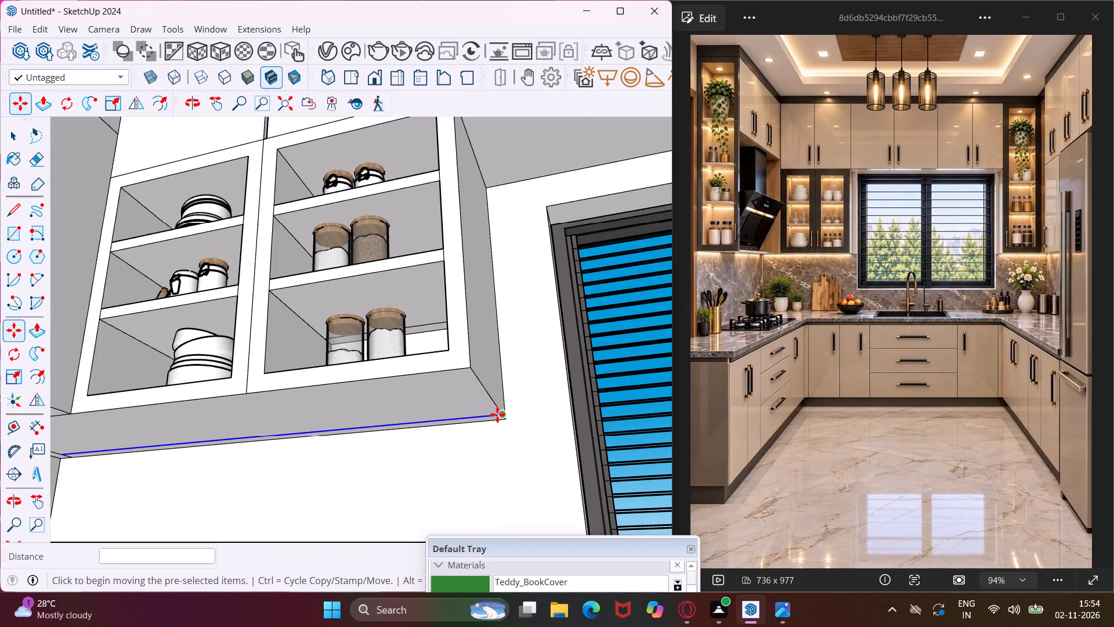
scroll(495, 415, "down", 12)
scroll(419, 410, "down", 6)
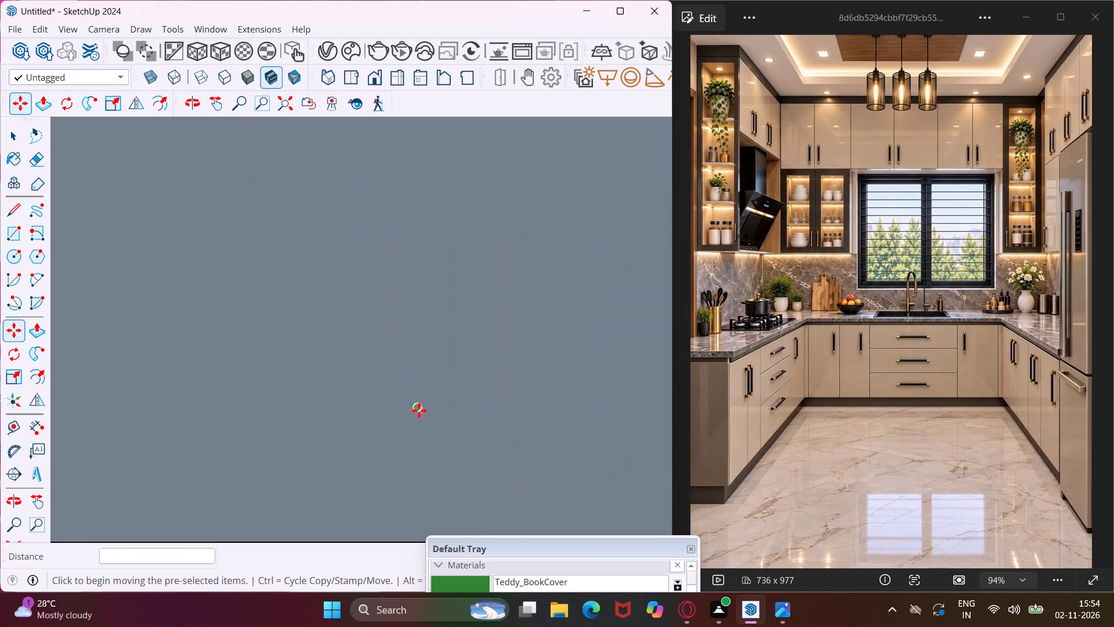
middle_click_drag(419, 410, 639, 457)
scroll(574, 433, "down", 6)
scroll(511, 436, "down", 6)
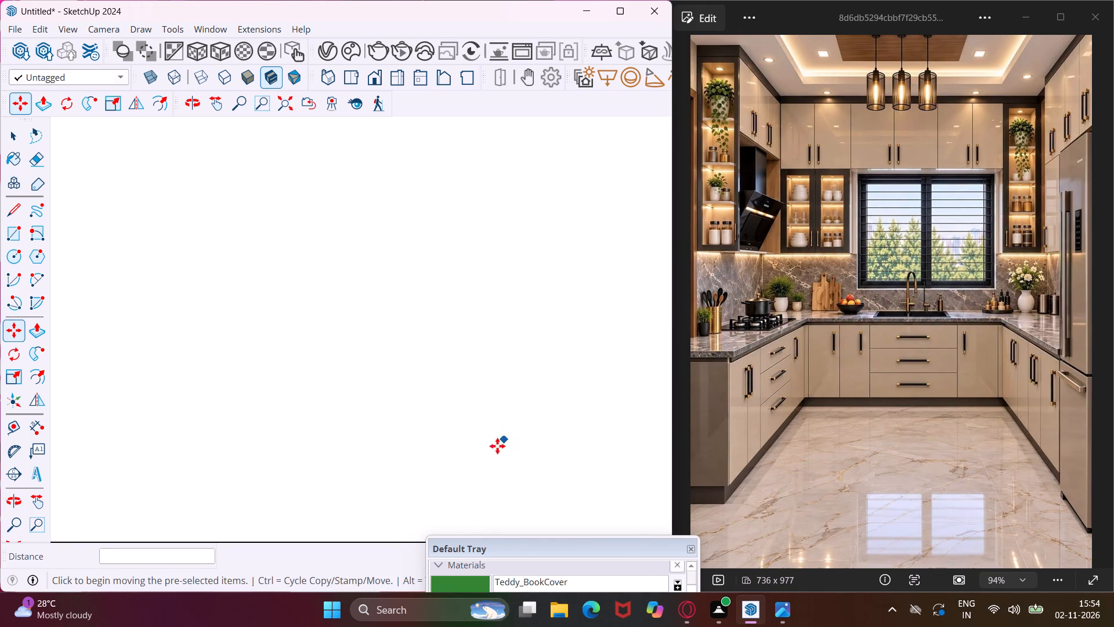
scroll(448, 453, "down", 12)
scroll(389, 453, "down", 15)
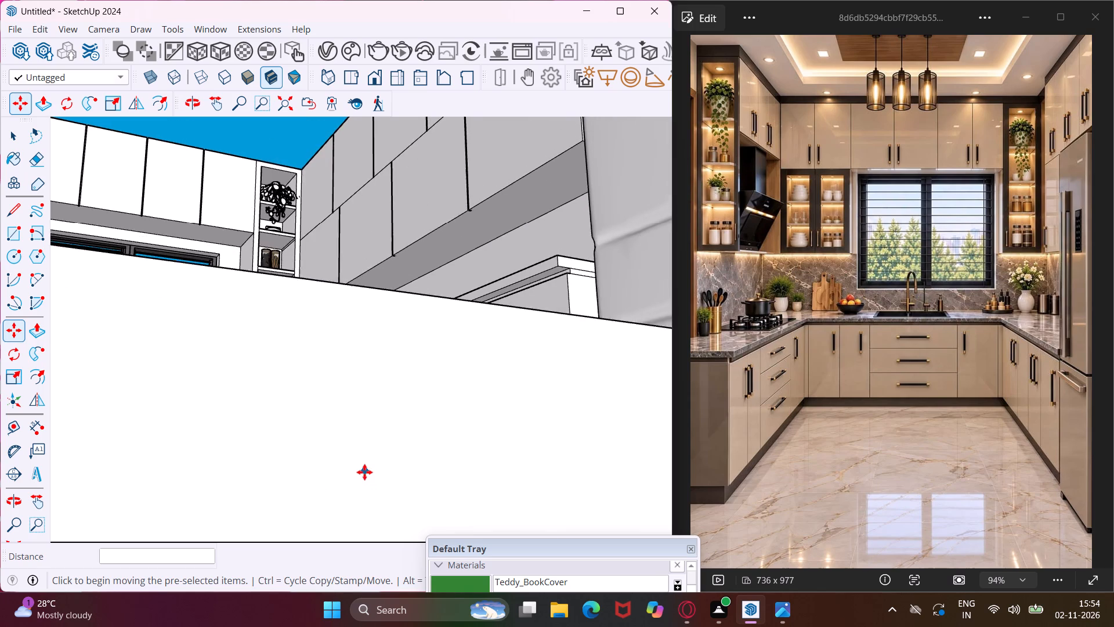
scroll(364, 472, "down", 19)
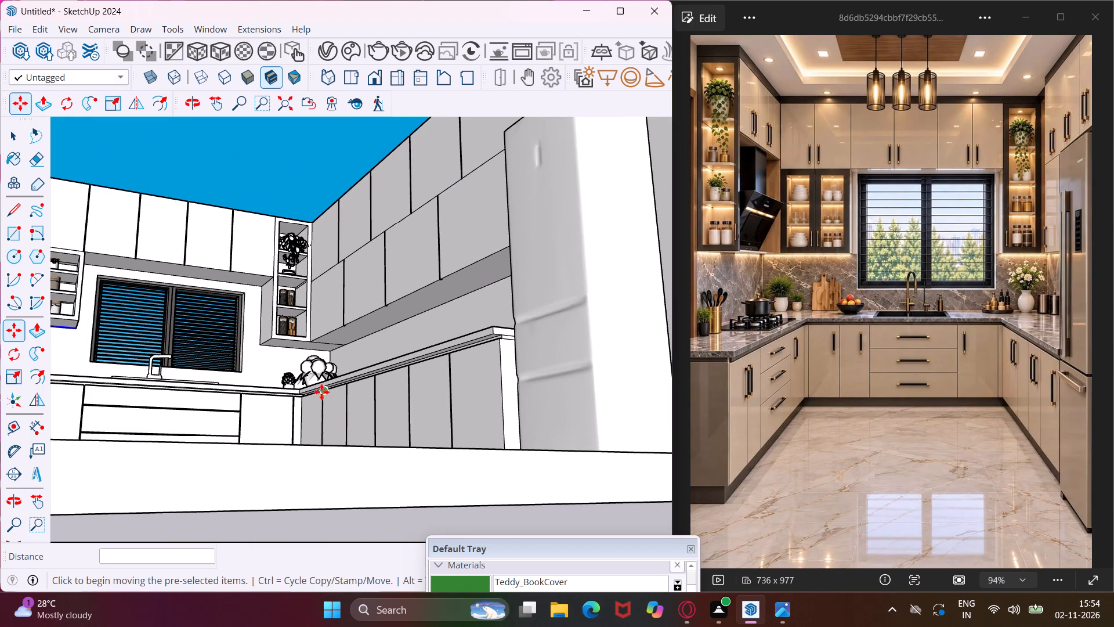
middle_click_drag(321, 392, 318, 470)
key("Escape")
key("space")
Copy the rear ceiling edge 2" forward in the lowest compartment of the narrow shelf unit beside the window, above the pasta jars.
scroll(293, 290, "up", 4)
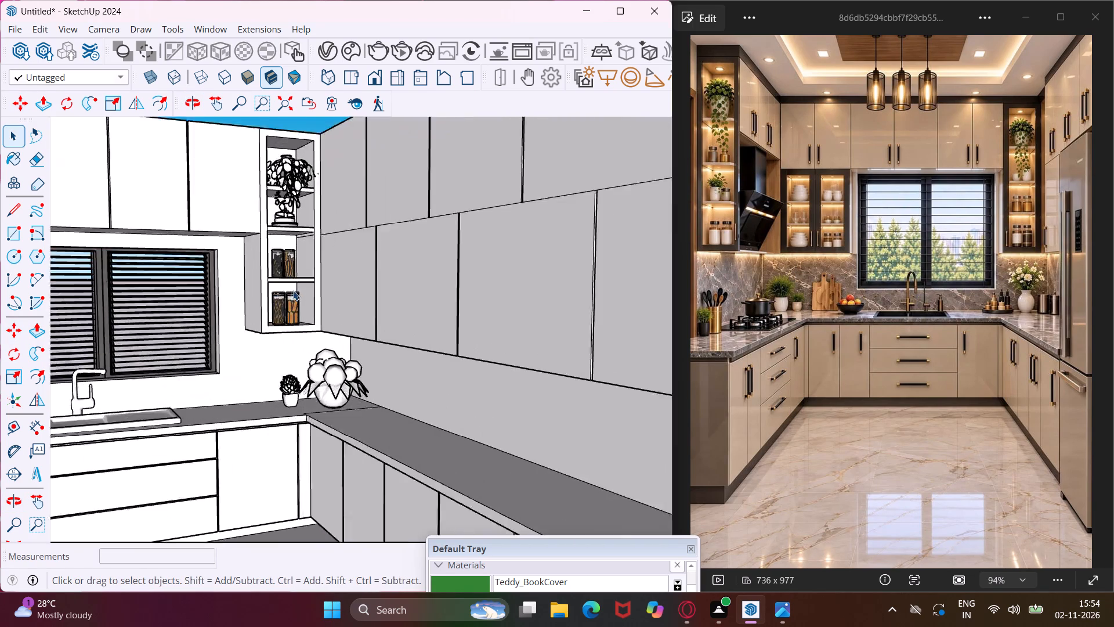
scroll(293, 290, "up", 13)
middle_click_drag(293, 290, 261, 266)
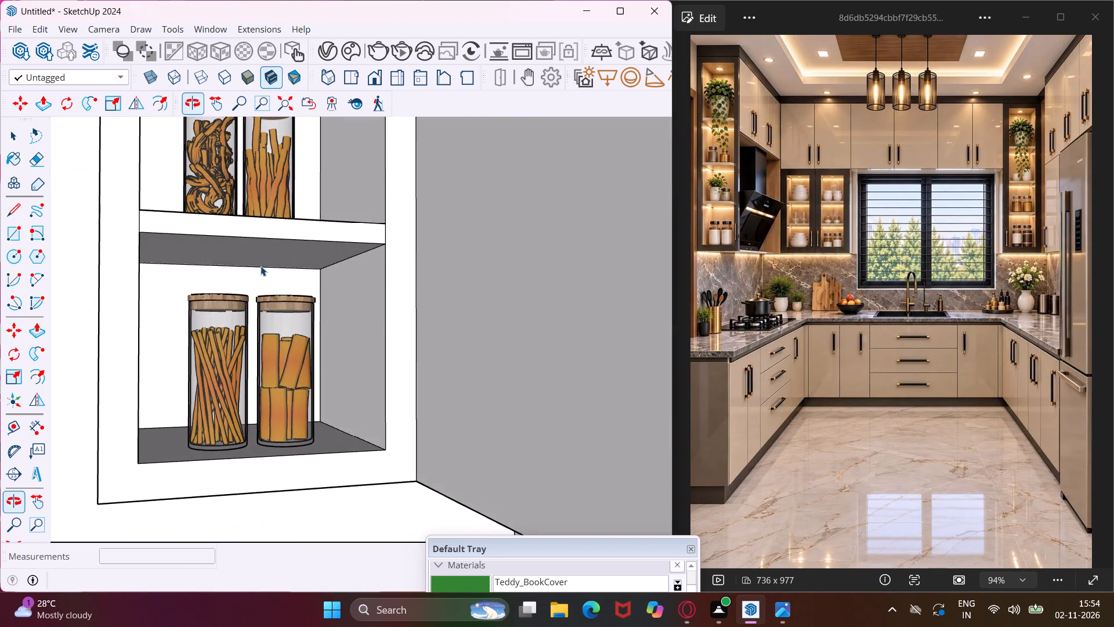
scroll(261, 266, "up", 4)
left_click(274, 271)
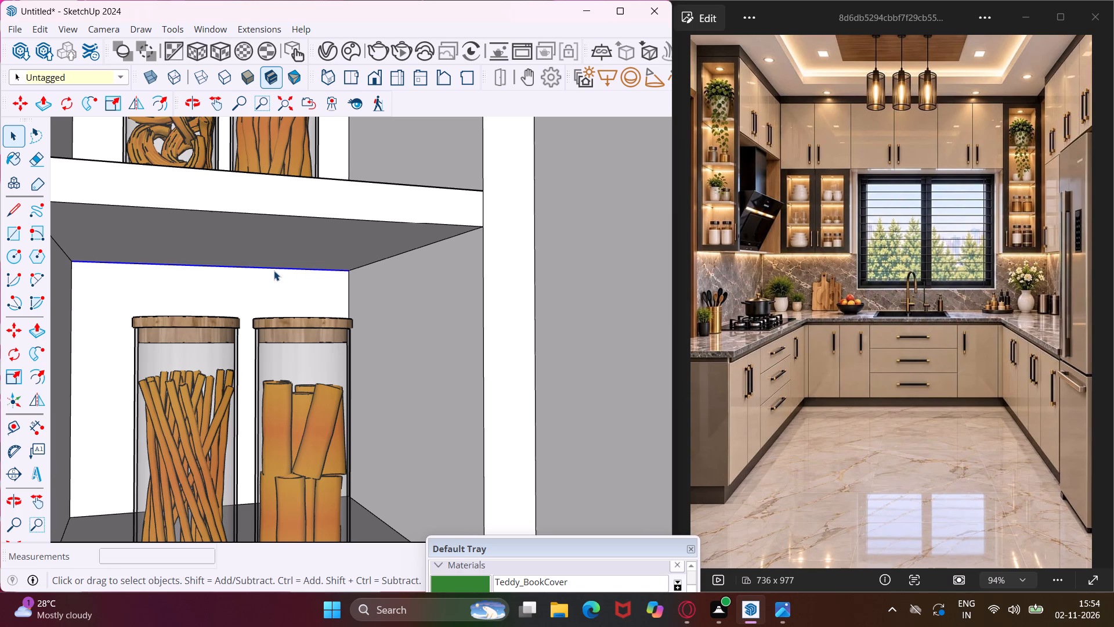
key("m")
scroll(340, 273, "up", 3)
left_click(352, 274)
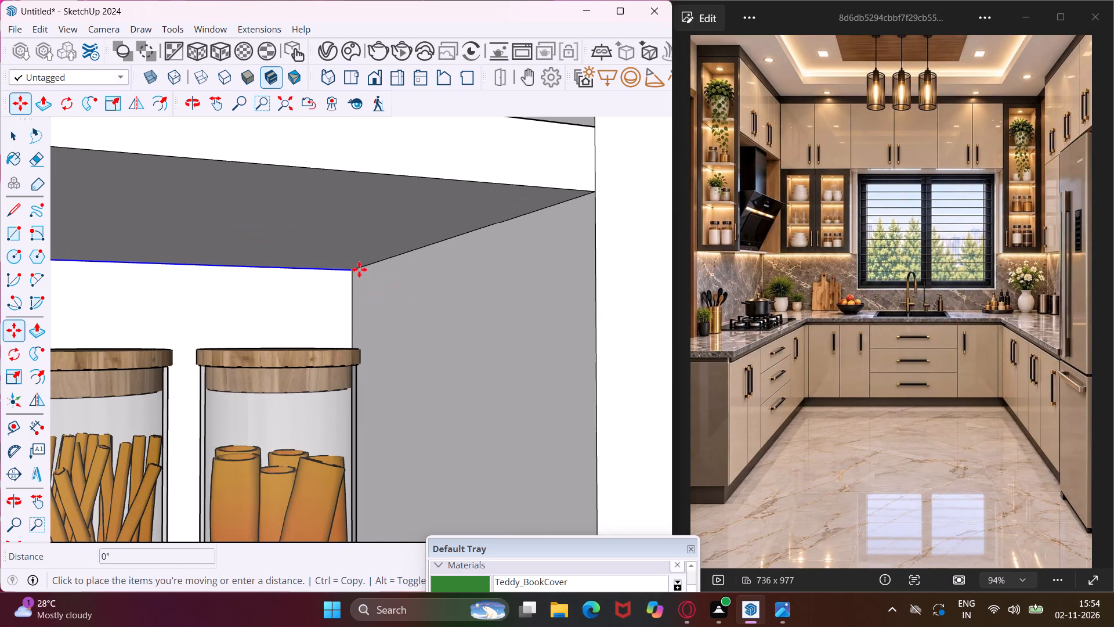
scroll(363, 267, "up", 4)
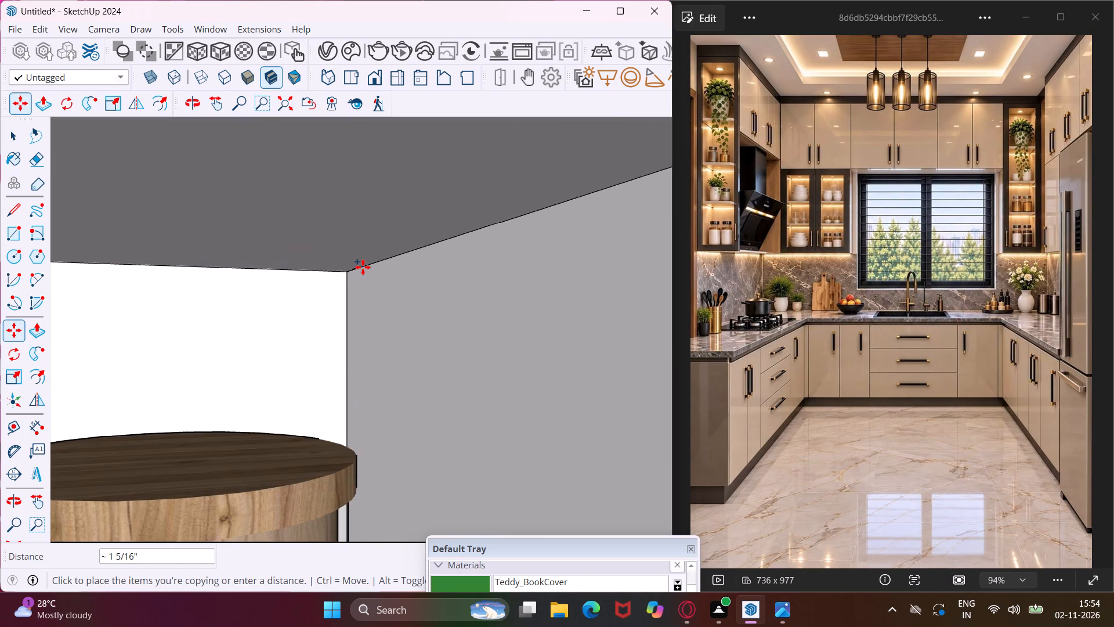
type("2\"")
key("Return")
scroll(371, 262, "down", 7)
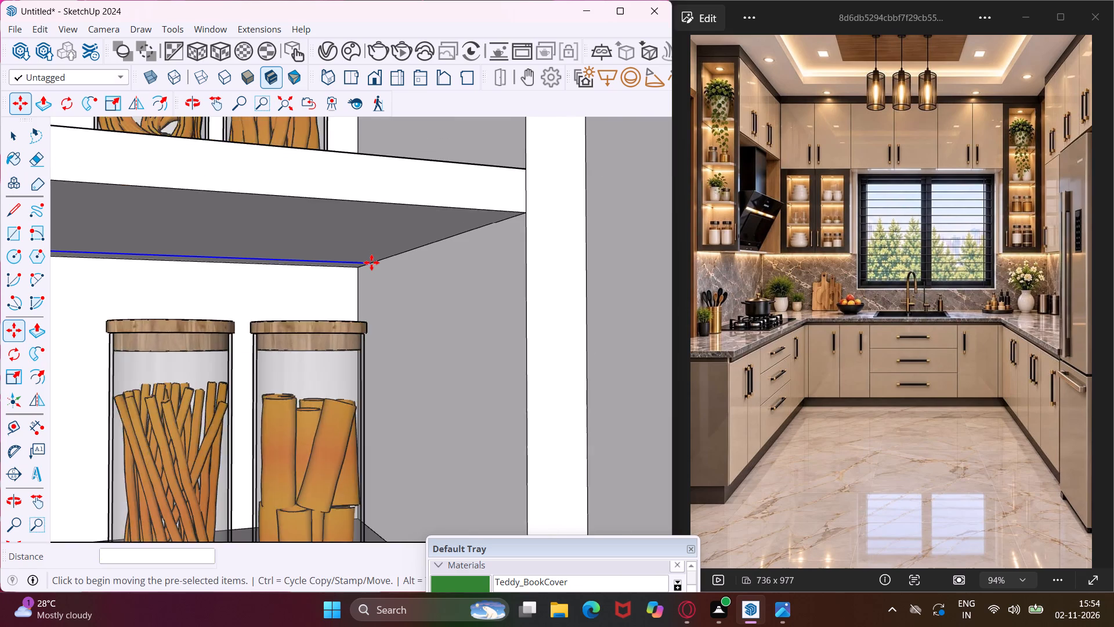
scroll(371, 262, "down", 10)
key("Escape")
key("space")
scroll(364, 150, "up", 2)
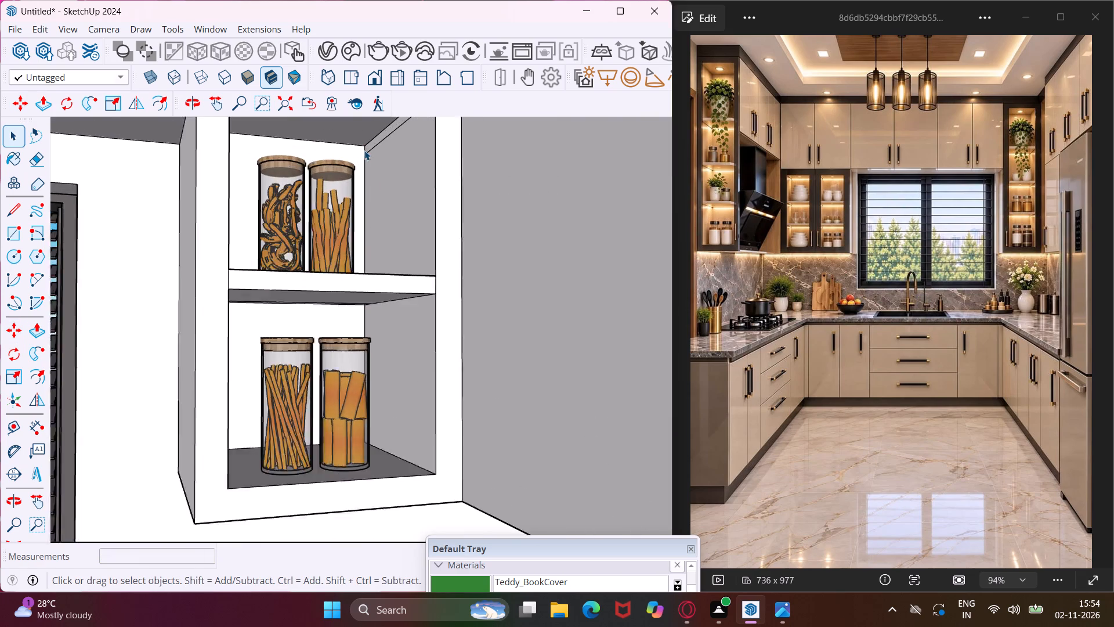
Copy the rear ceiling edge 2" forward in the second-lowest compartment of the narrow shelf unit, above the upper pair of pasta jars.
scroll(364, 150, "up", 5)
left_click(358, 146)
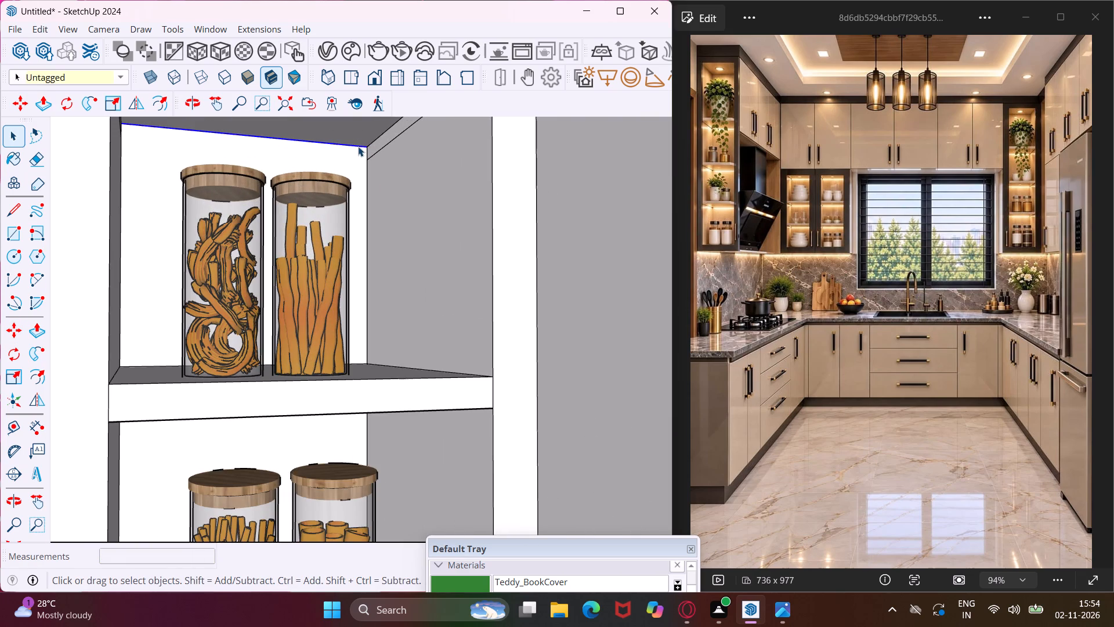
key("m")
scroll(359, 147, "up", 2)
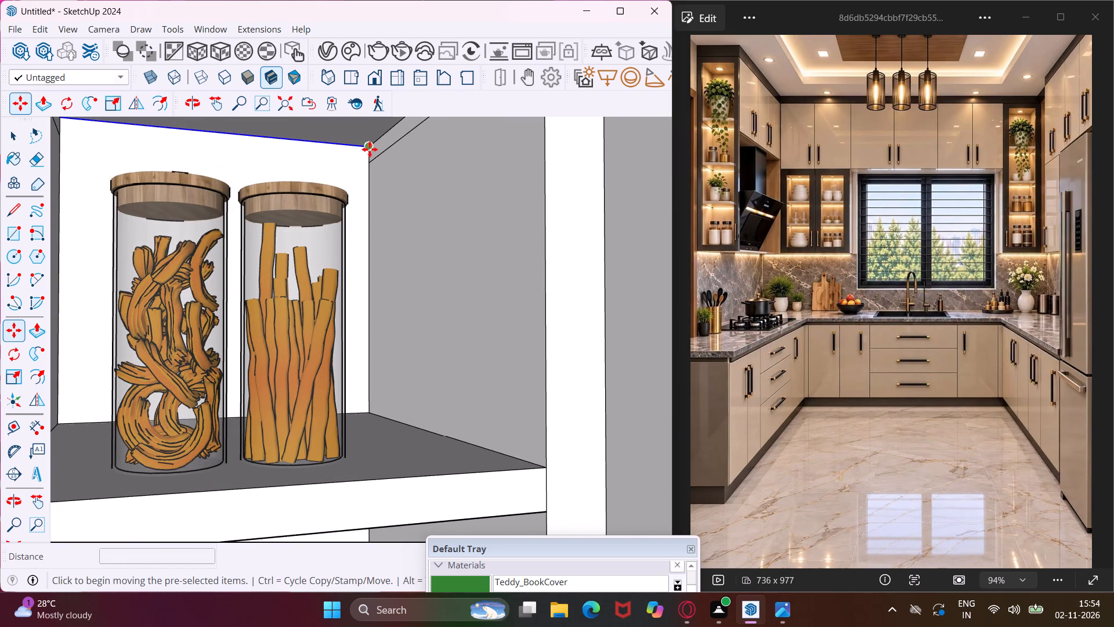
left_click(370, 149)
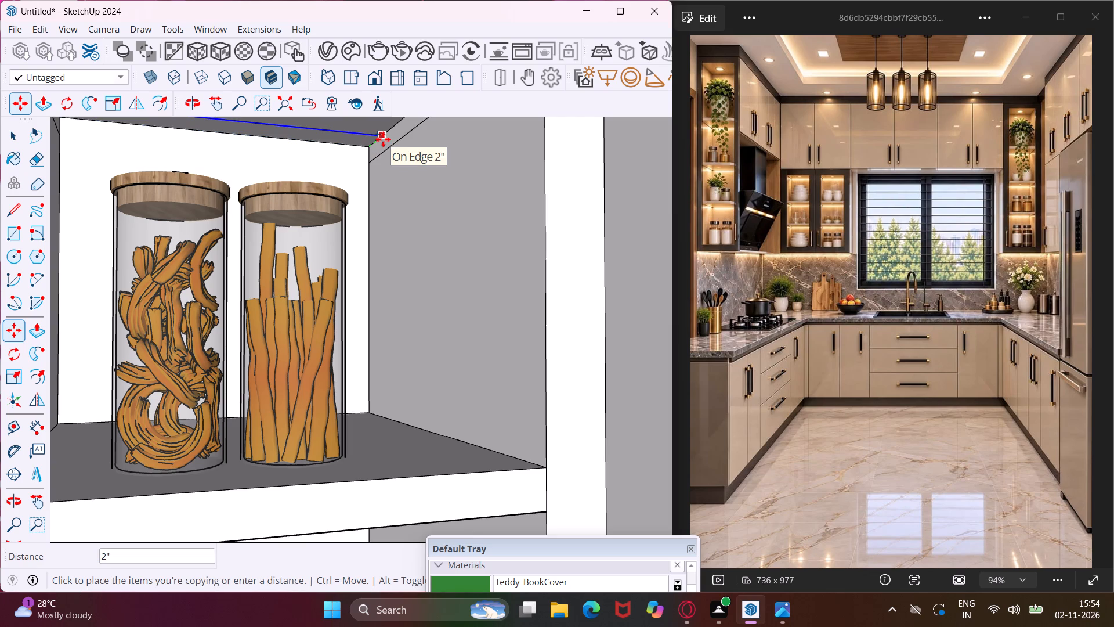
type("2\"")
key("Return")
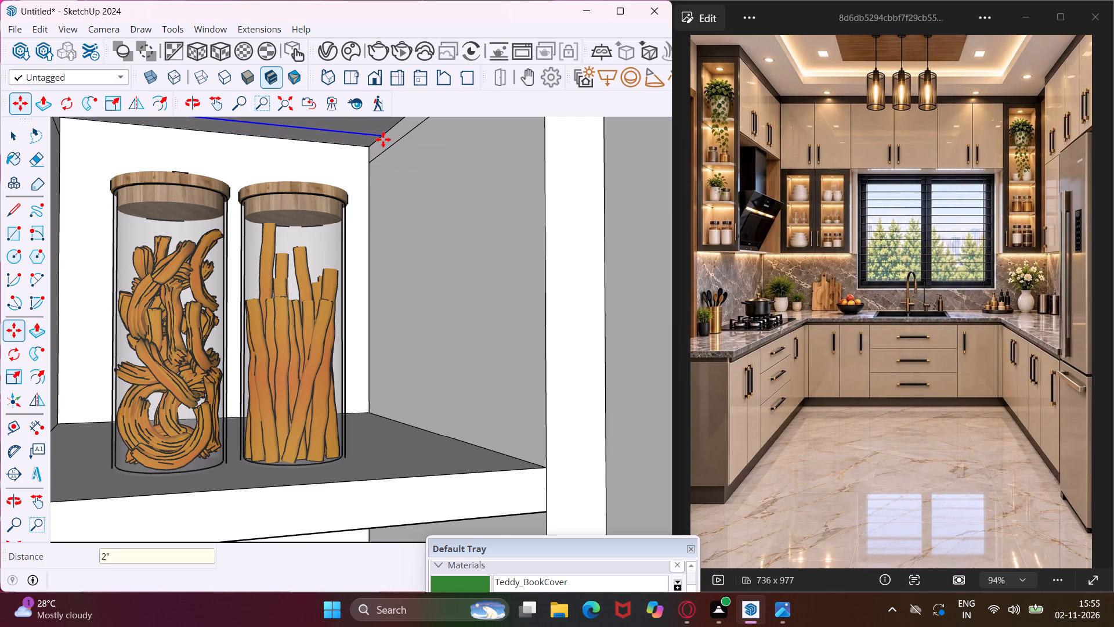
scroll(375, 142, "down", 7)
middle_click_drag(354, 160, 345, 264)
scroll(345, 264, "down", 5)
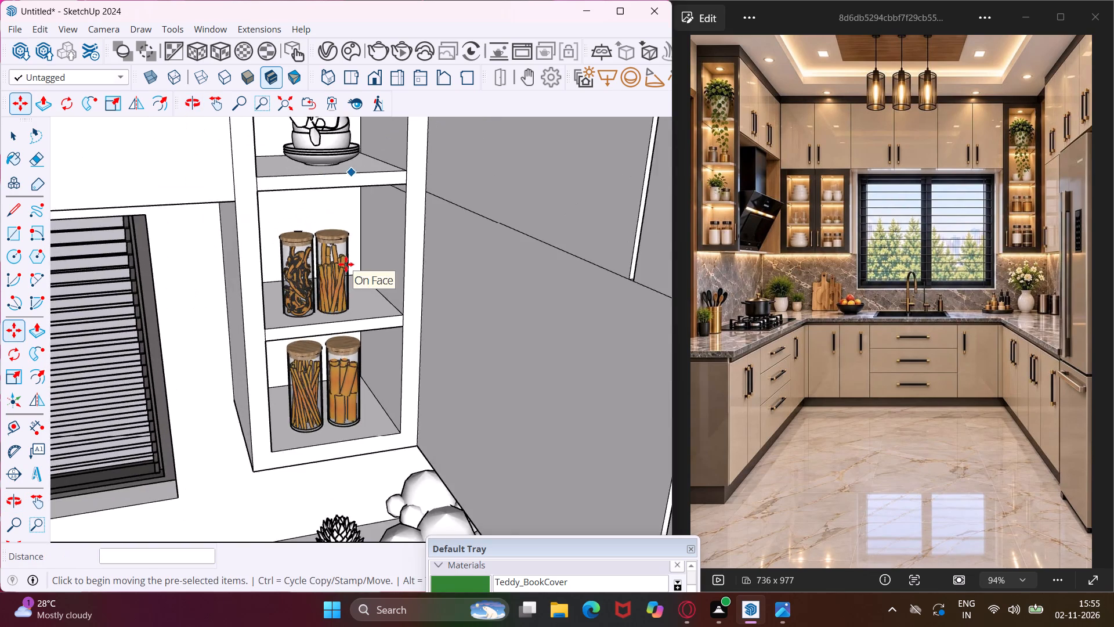
scroll(346, 264, "down", 9)
middle_click_drag(327, 212, 303, 159)
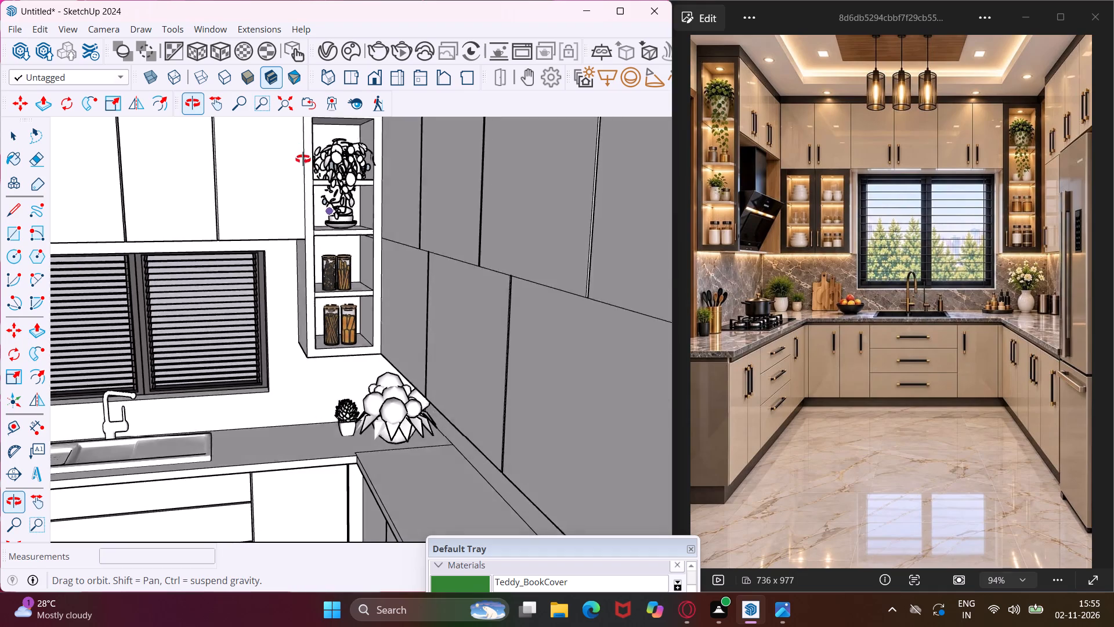
middle_click_drag(303, 159, 290, 105)
key("Escape")
key("space")
Copy the rear ceiling edge 2" forward in the compartment of the narrow shelf unit that holds the stacked bowls and plates.
scroll(363, 204, "up", 2)
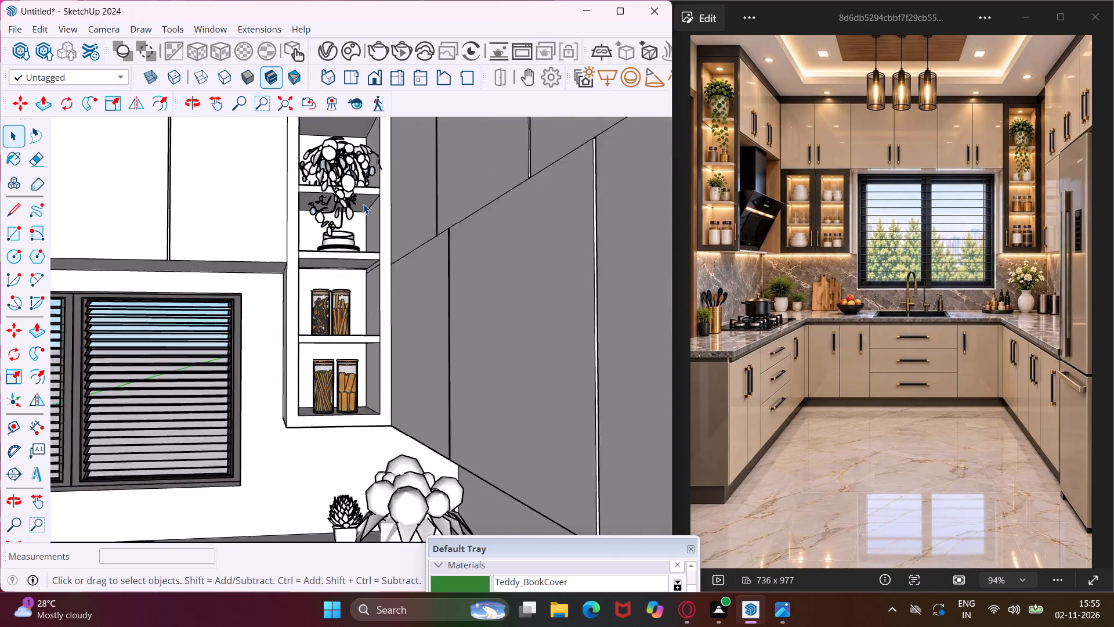
scroll(363, 204, "up", 12)
left_click(360, 219)
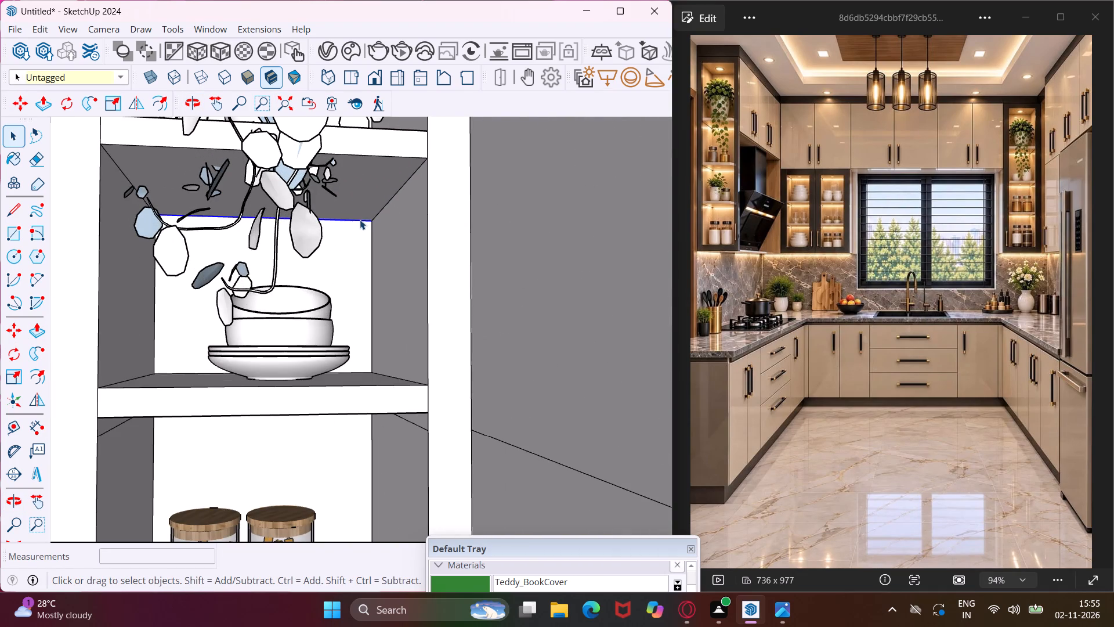
key("m")
scroll(366, 223, "up", 2)
left_click(372, 220)
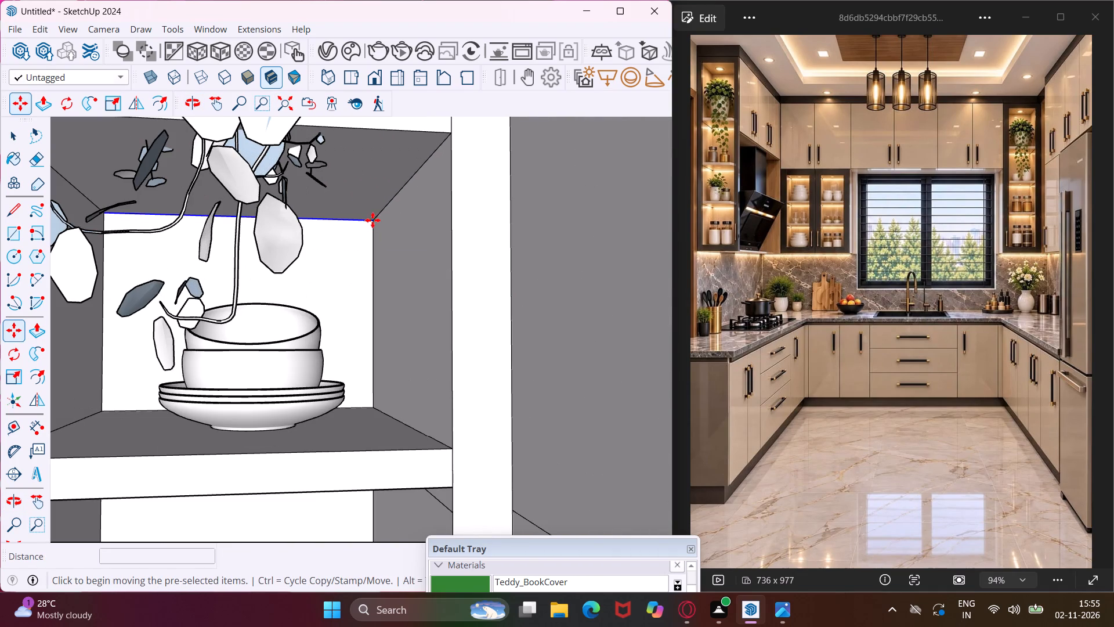
left_click(380, 207)
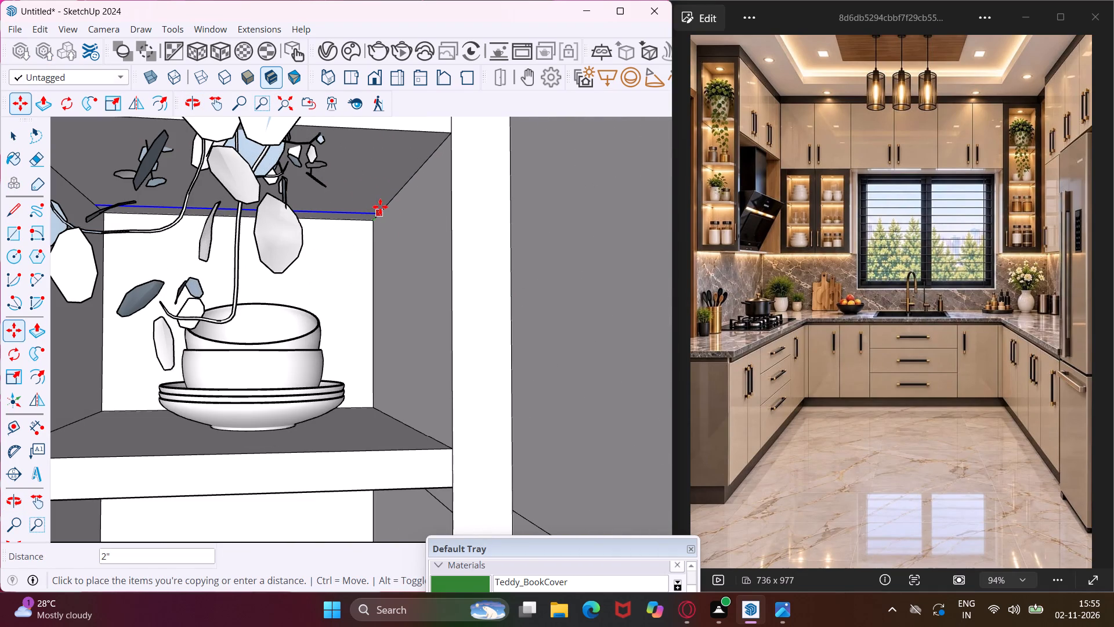
middle_click_drag(376, 230, 400, 296)
scroll(396, 286, "down", 5)
scroll(395, 284, "up", 1)
middle_click_drag(395, 283, 387, 239)
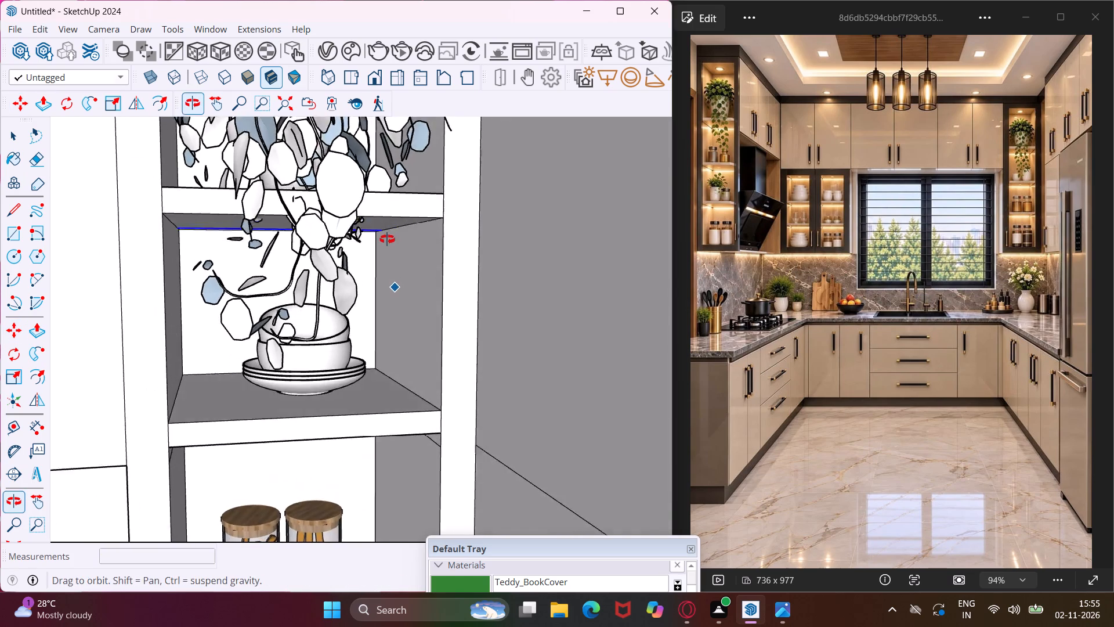
middle_click_drag(387, 239, 388, 208)
key("Escape")
key("space")
scroll(380, 246, "up", 6)
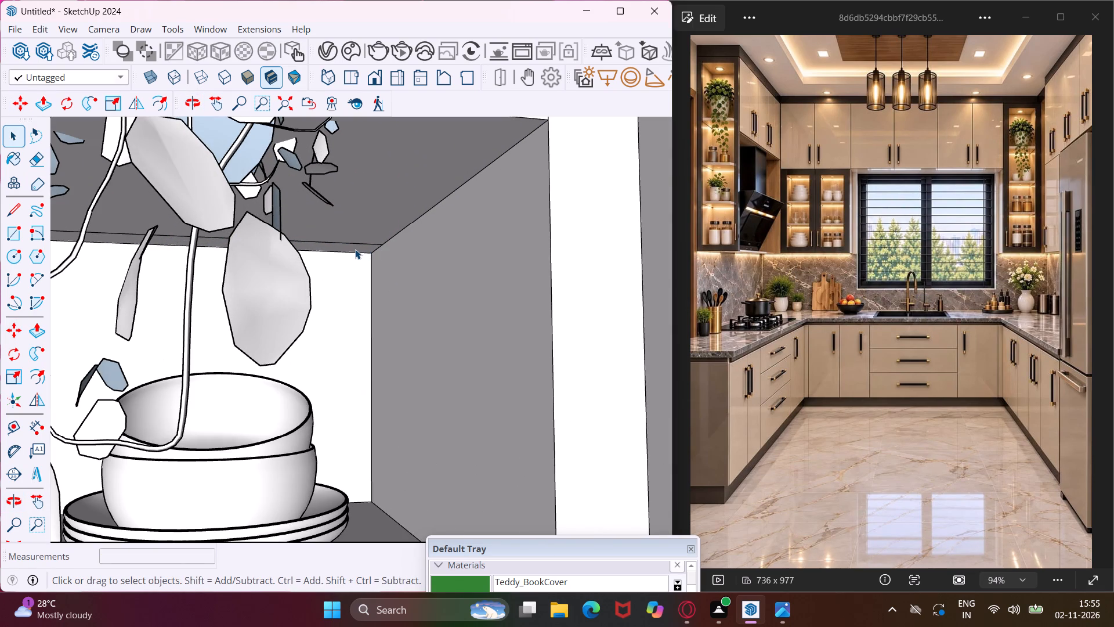
left_click(355, 249)
Copy the rear ceiling edge about 7/8" forward in the top compartment of the narrow shelf unit, above the trailing plant.
scroll(355, 249, "down", 7)
middle_click_drag(355, 249, 368, 308)
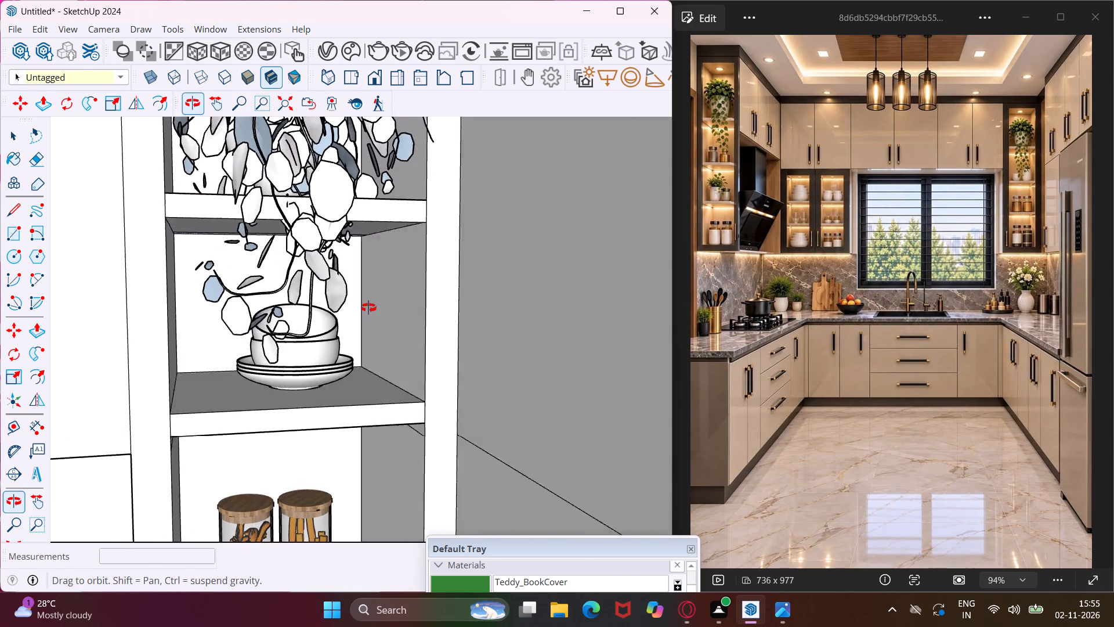
middle_click_drag(368, 308, 369, 309)
scroll(369, 309, "down", 8)
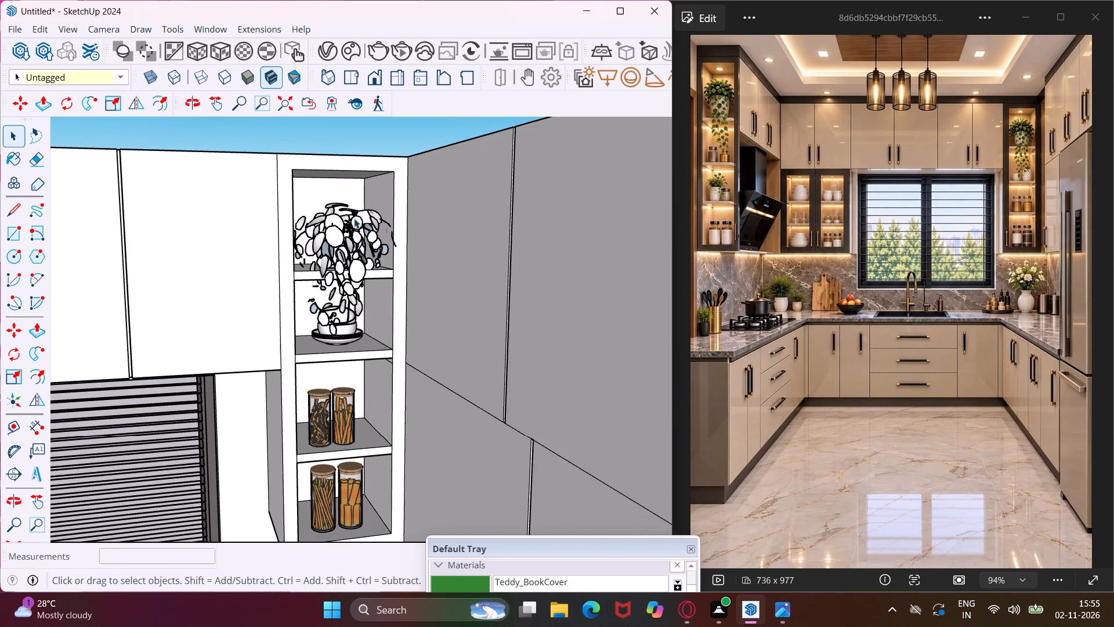
scroll(343, 189, "up", 11)
middle_click_drag(343, 189, 338, 175)
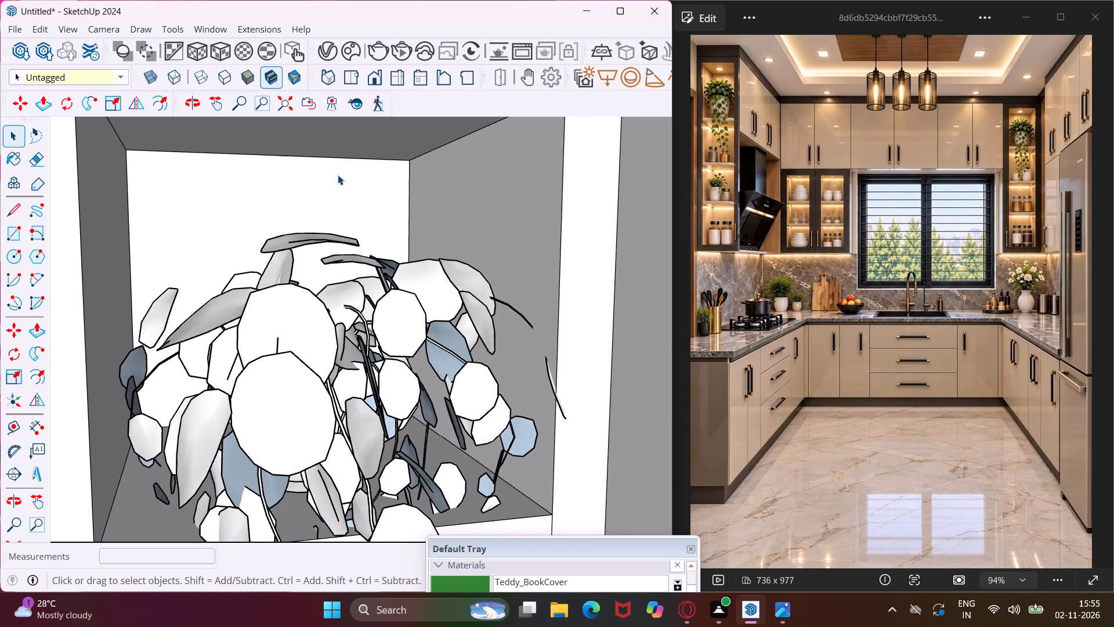
scroll(347, 168, "up", 3)
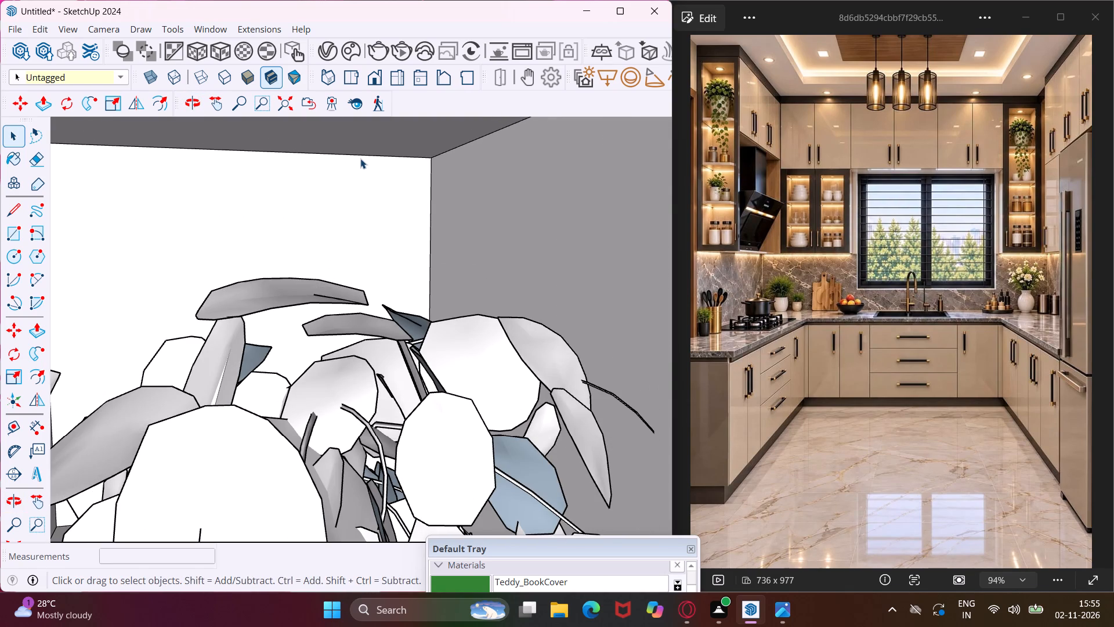
left_click(363, 156)
key("m")
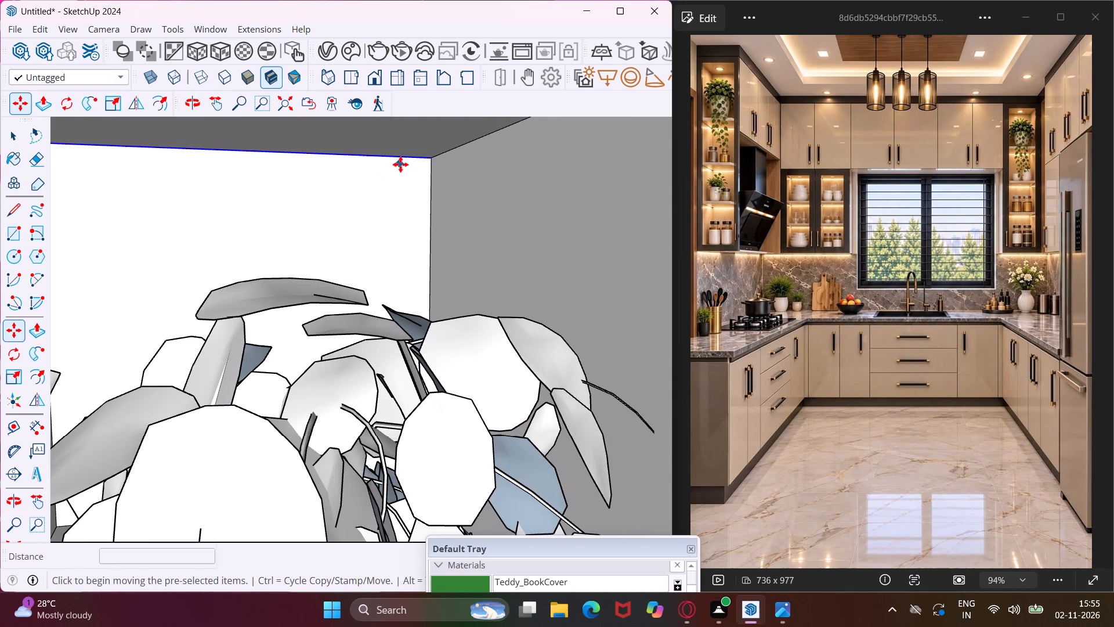
scroll(403, 164, "up", 3)
left_click(441, 158)
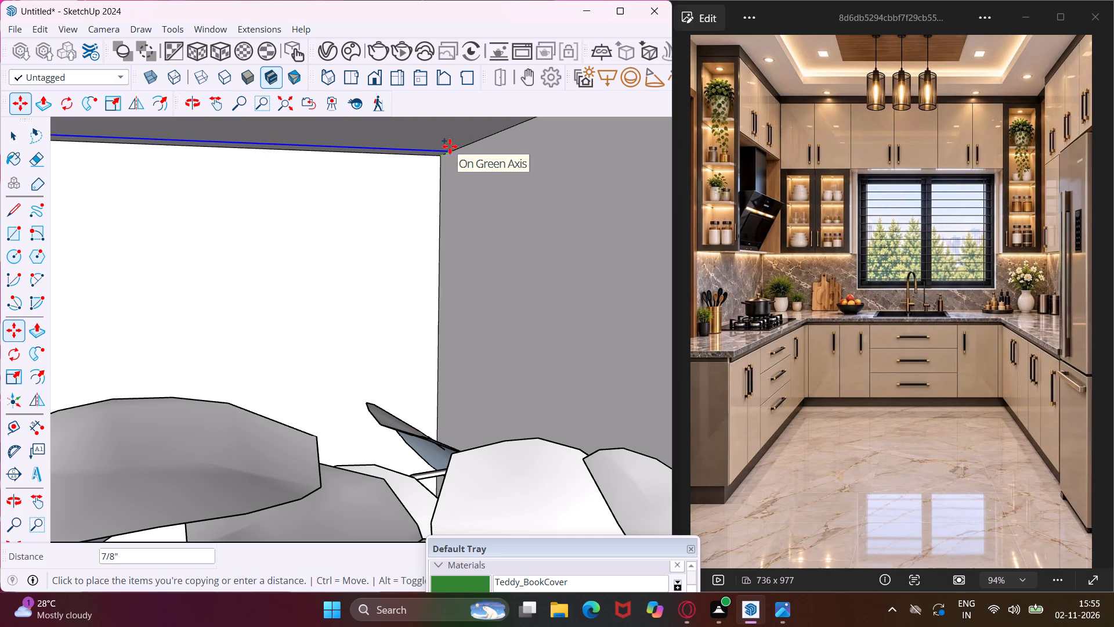
left_click(450, 146)
scroll(439, 188, "down", 7)
middle_click_drag(432, 179, 422, 167)
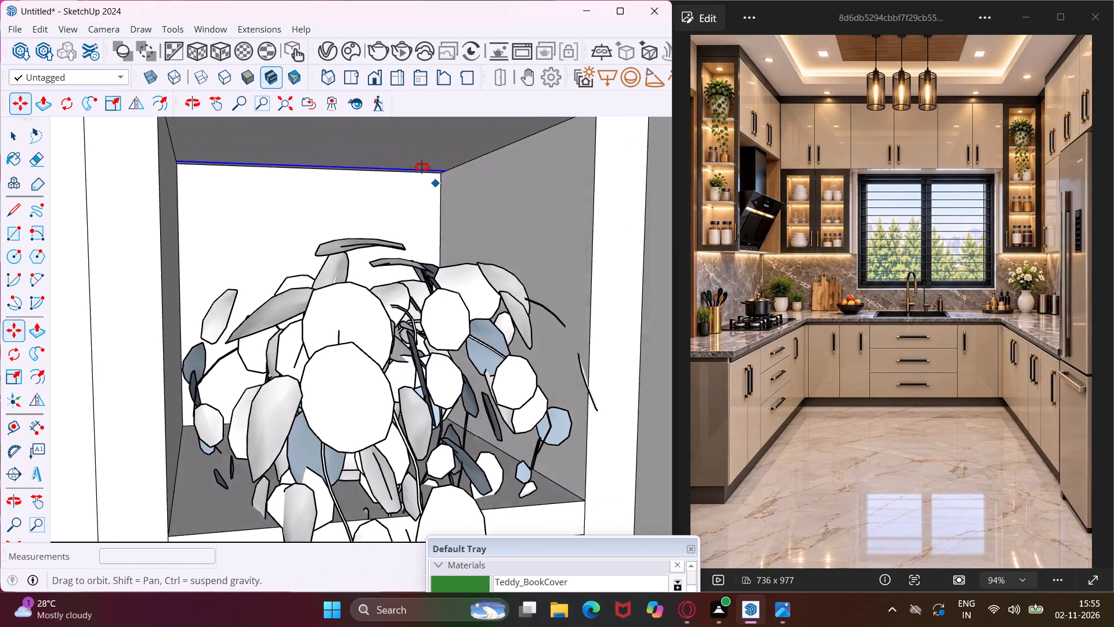
middle_click_drag(422, 167, 417, 159)
key("Escape")
key("space")
scroll(244, 169, "up", 7)
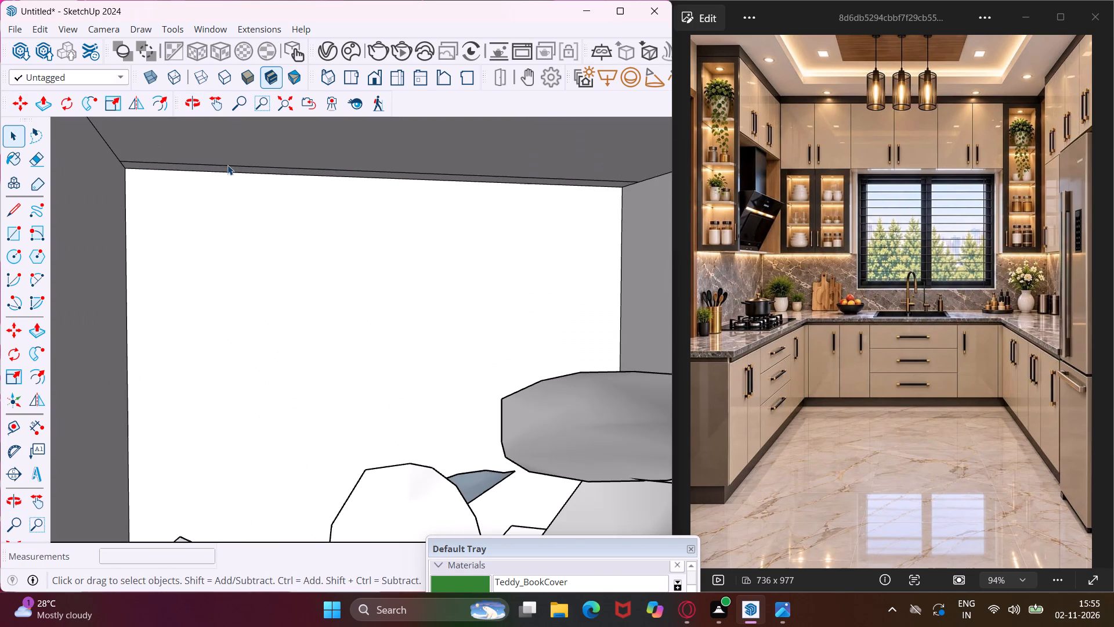
left_click(227, 170)
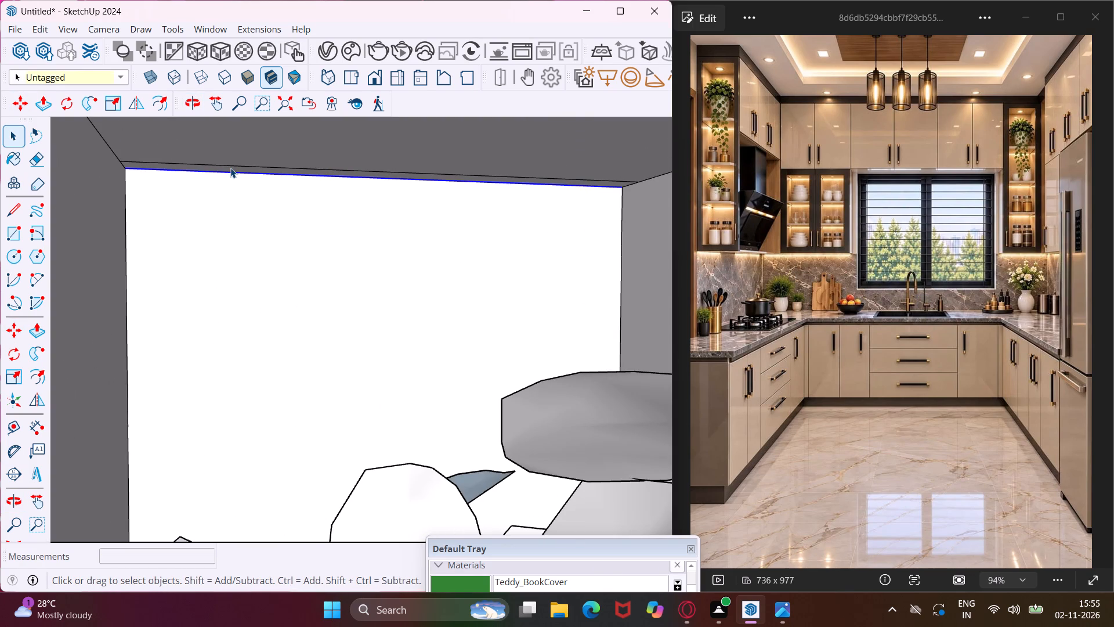
left_click(230, 168)
scroll(230, 168, "up", 4)
left_click(233, 168)
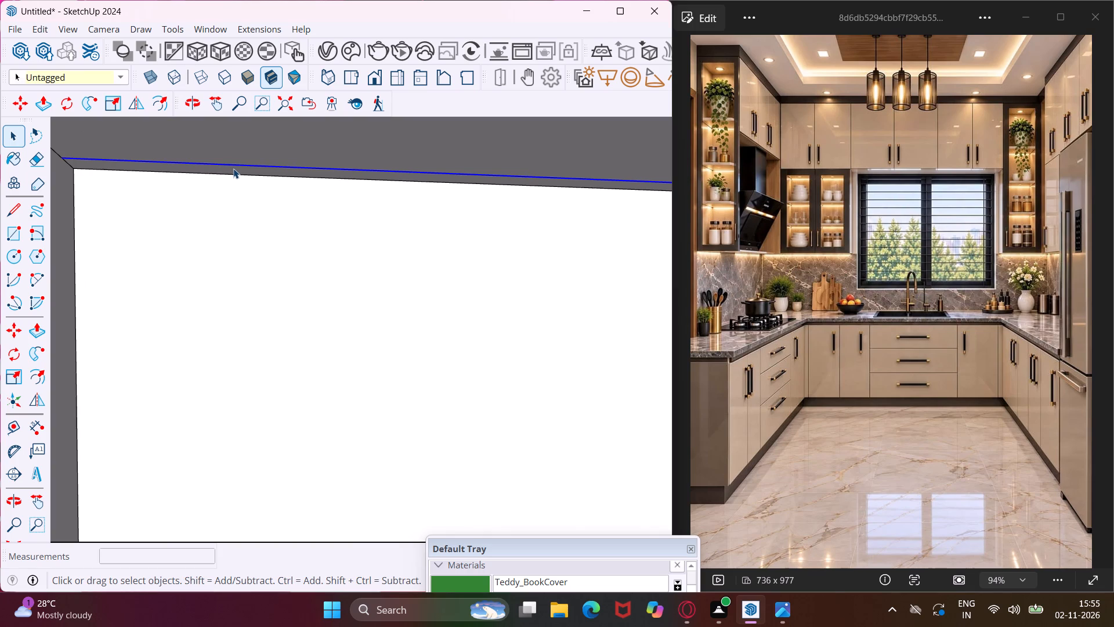
Copy the wall-side bottom edge 2" outward across the underside of the wall cabinets between the narrow shelf unit and the fridge.
scroll(237, 172, "down", 19)
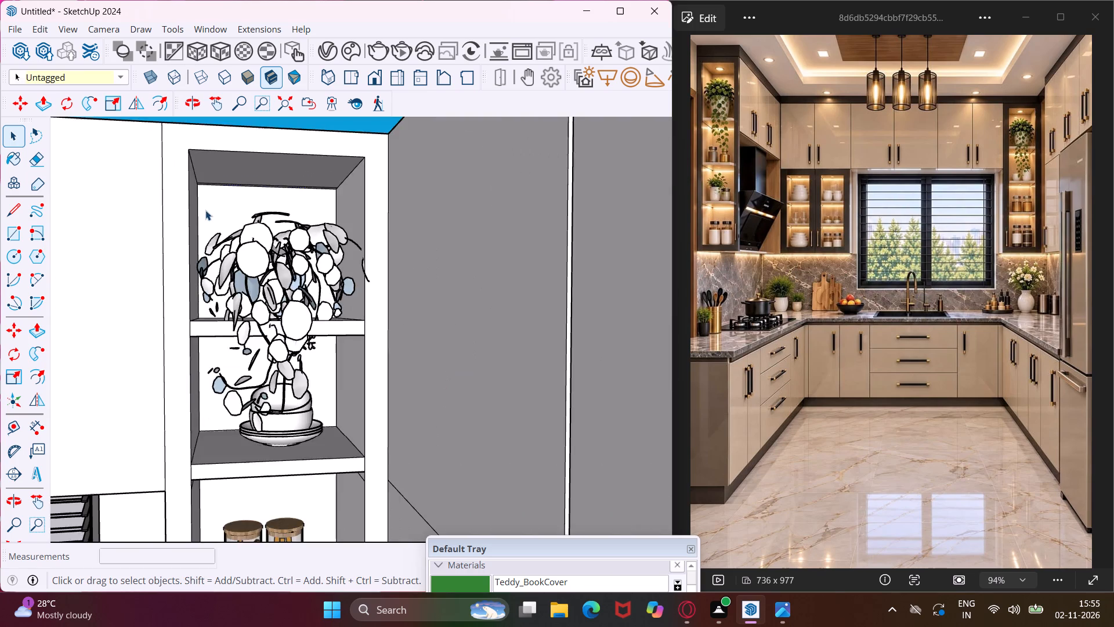
scroll(205, 211, "down", 17)
middle_click_drag(205, 218, 225, 224)
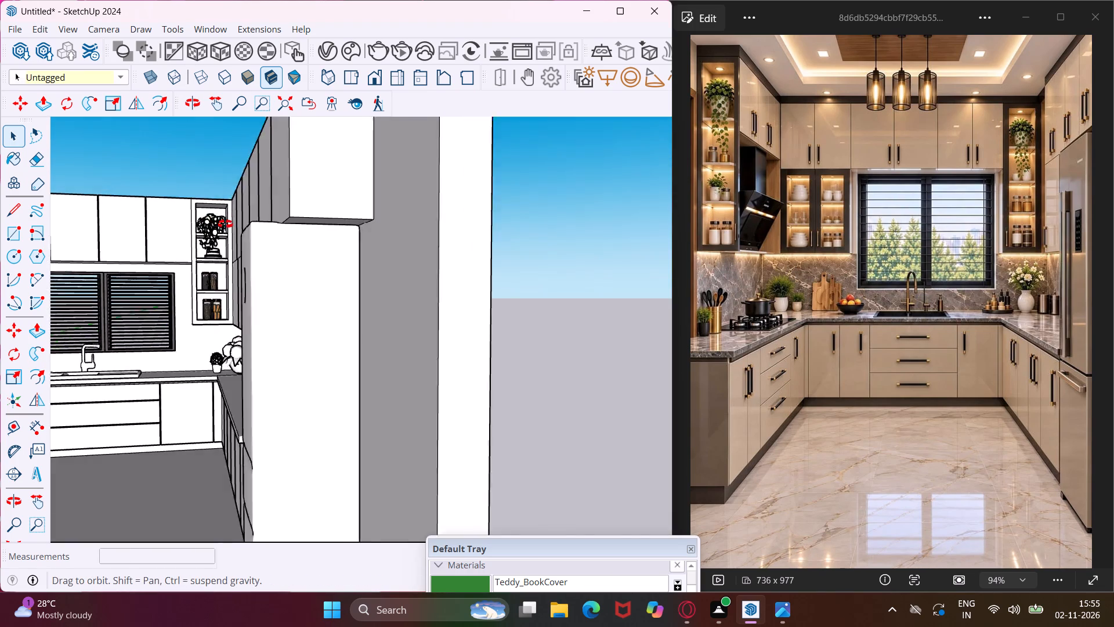
middle_click_drag(225, 224, 290, 239)
key("Escape")
key("space")
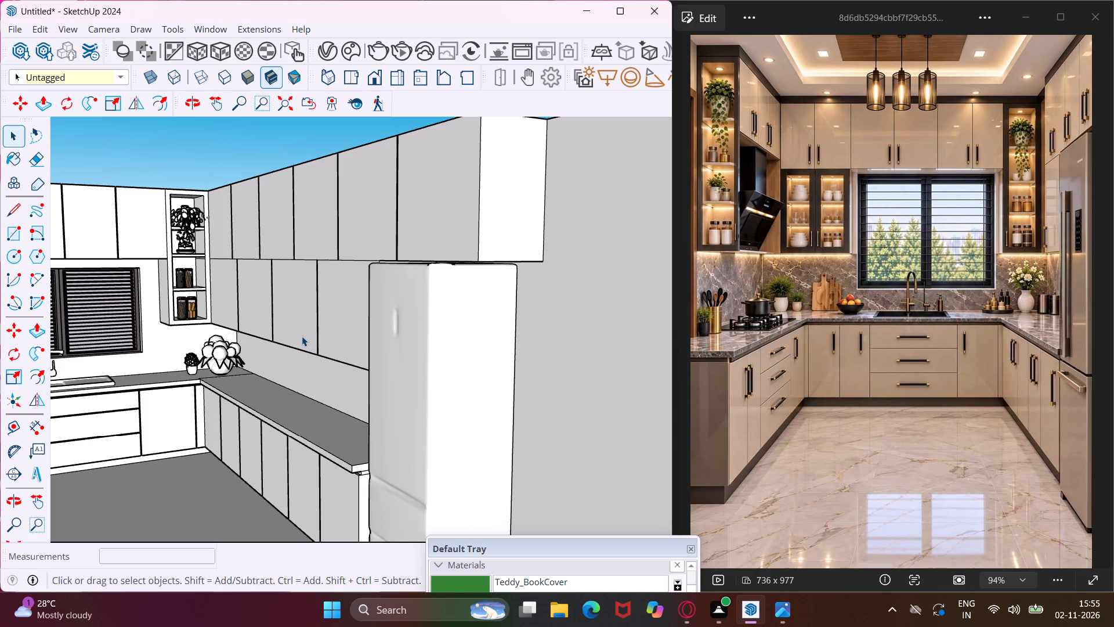
middle_click_drag(302, 336, 357, 248)
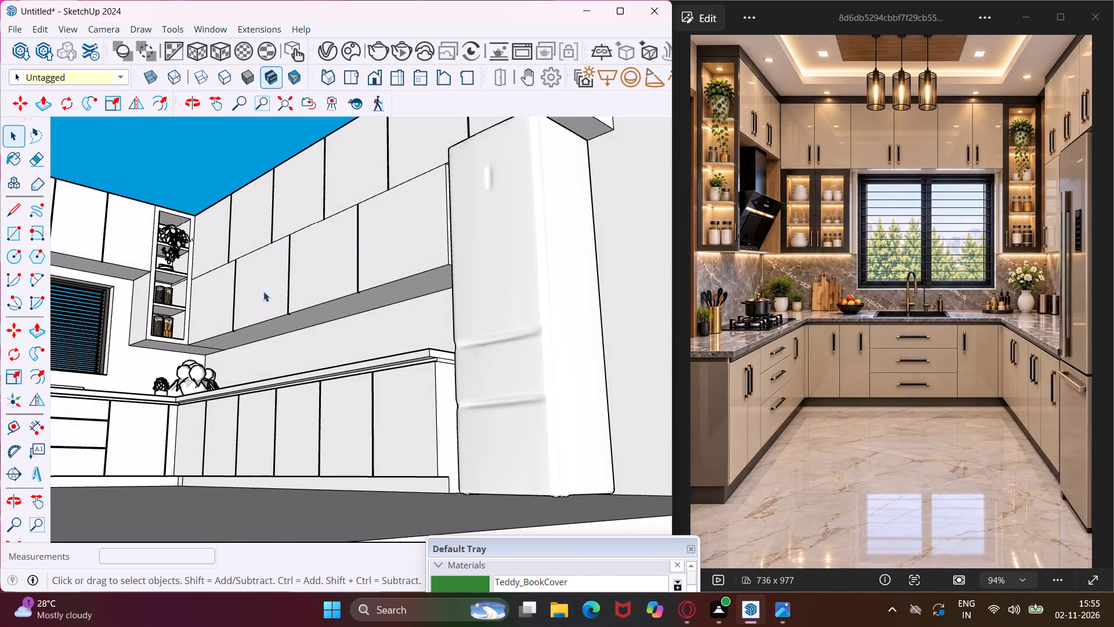
scroll(283, 332, "up", 10)
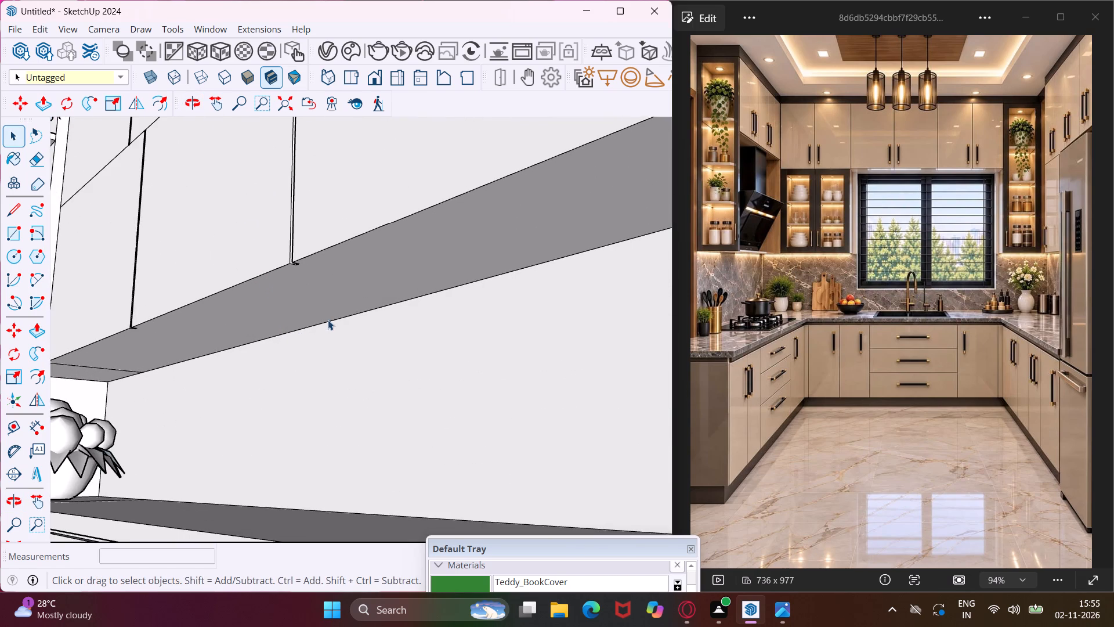
left_click(330, 322)
key("m")
scroll(330, 322, "up", 4)
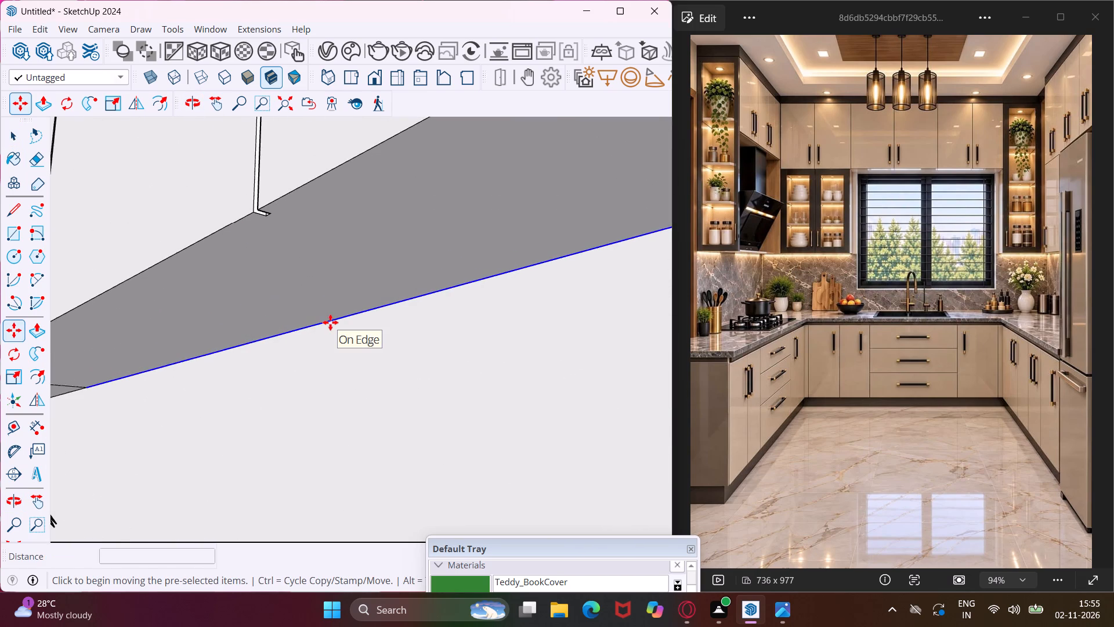
left_click(330, 322)
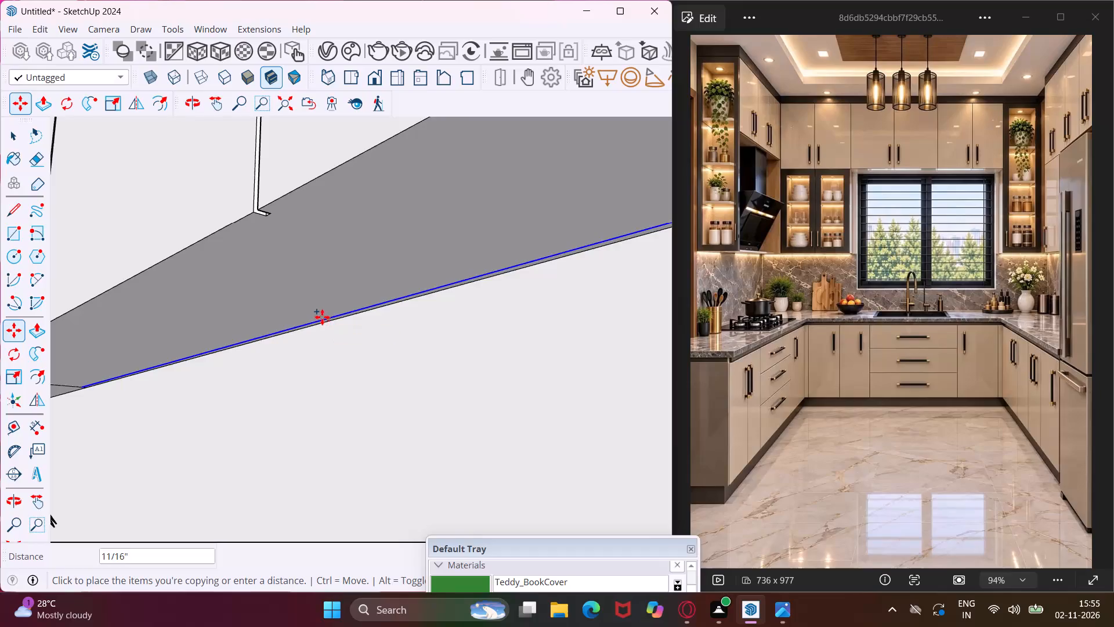
type("2\"")
key("Return")
scroll(157, 379, "down", 5)
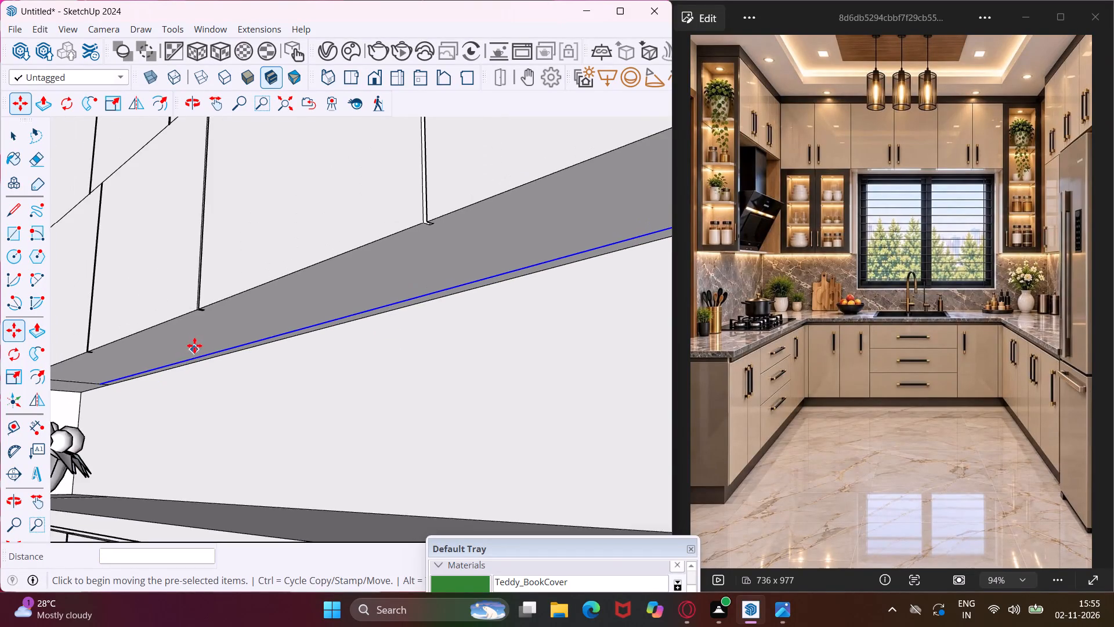
middle_click_drag(193, 344, 238, 354)
scroll(193, 344, "down", 10)
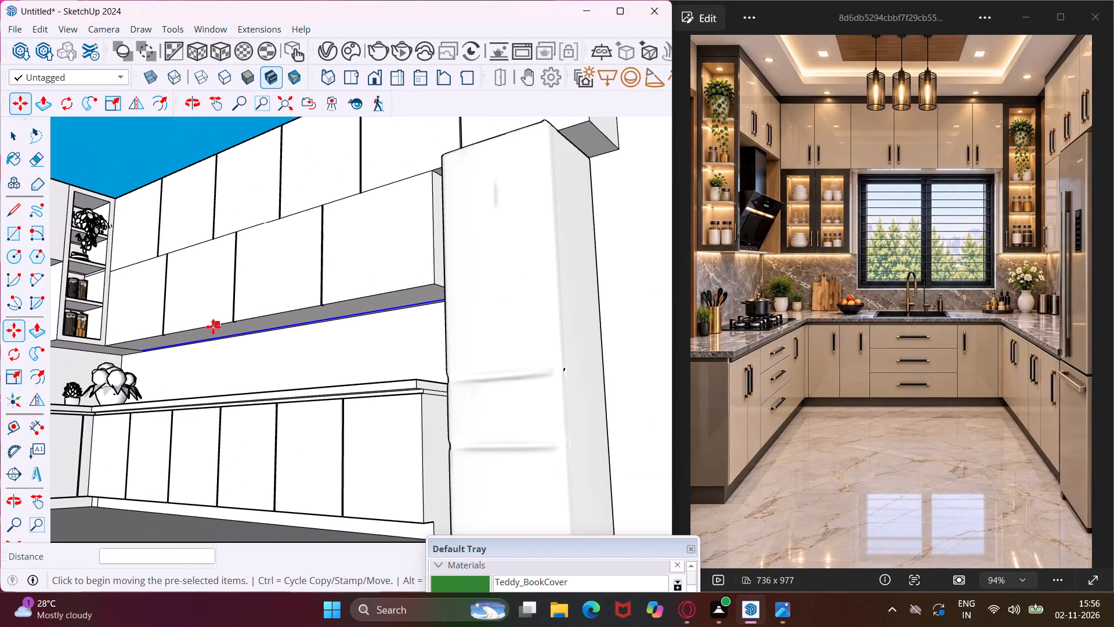
key("Escape")
key("space")
Copy the bottom edge along the fridge-side wall 2" outward under the narrow shelf unit, in line with the neighbouring cabinets' strip.
scroll(88, 352, "up", 11)
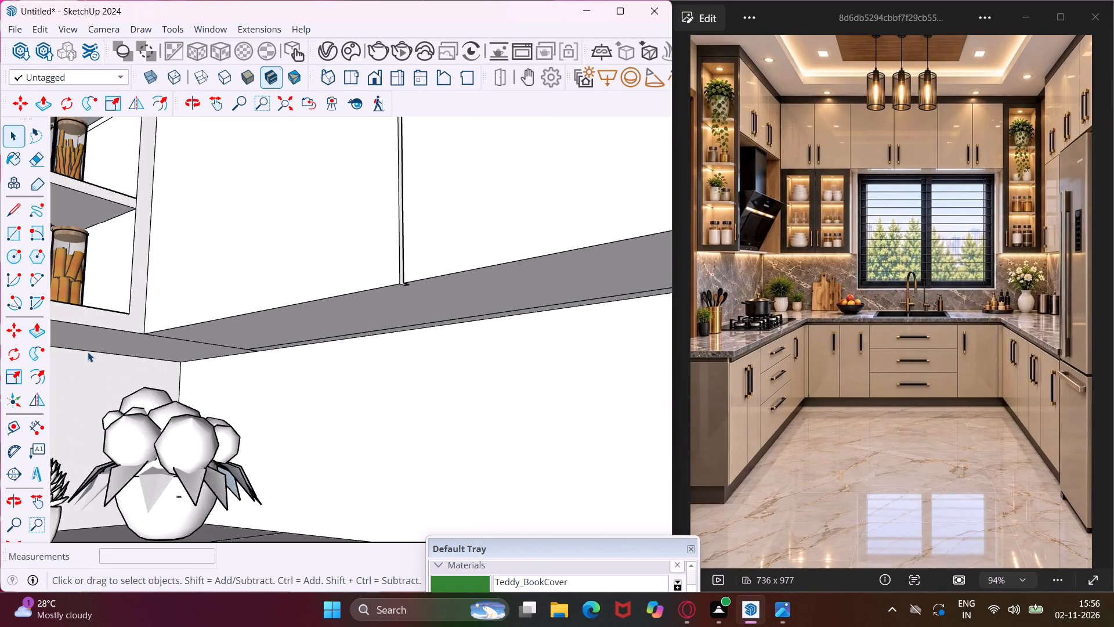
scroll(127, 355, "up", 9)
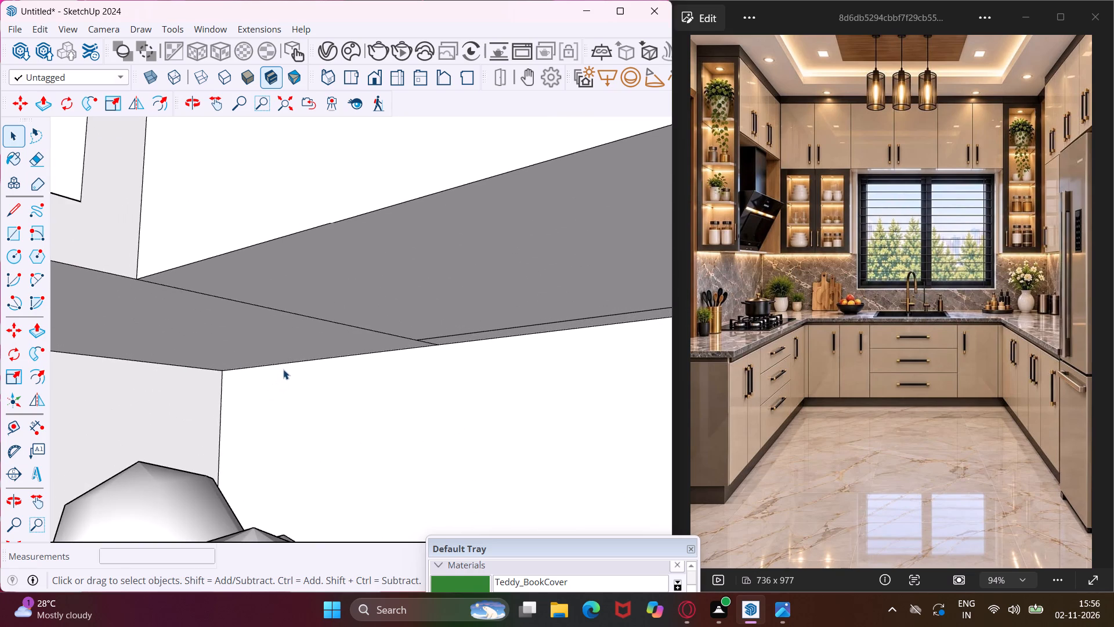
left_click(283, 364)
key("m")
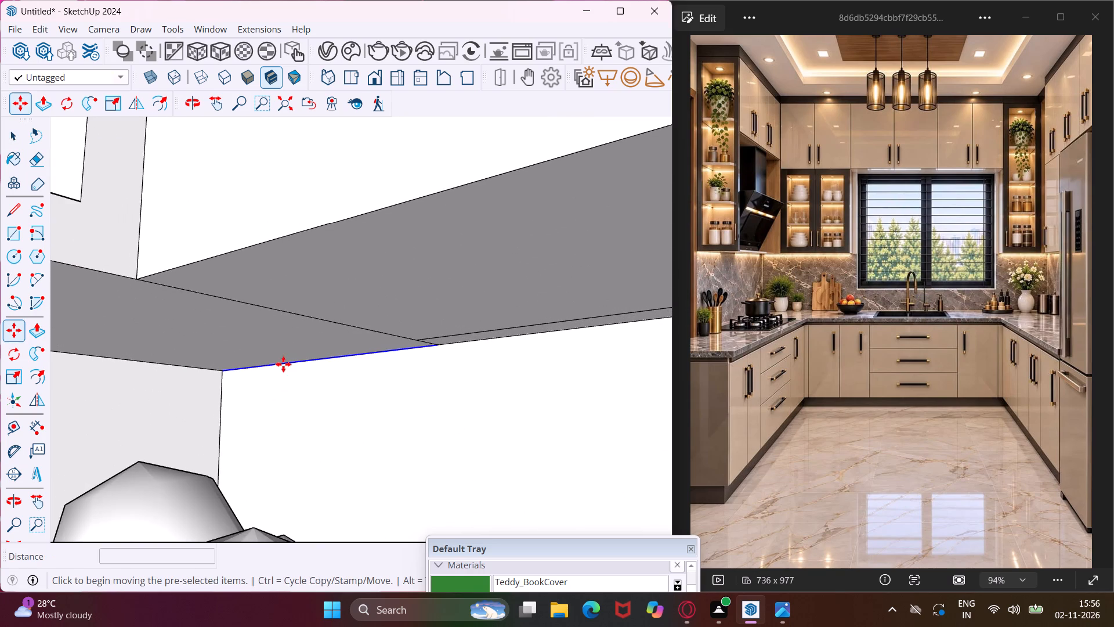
scroll(425, 336, "up", 7)
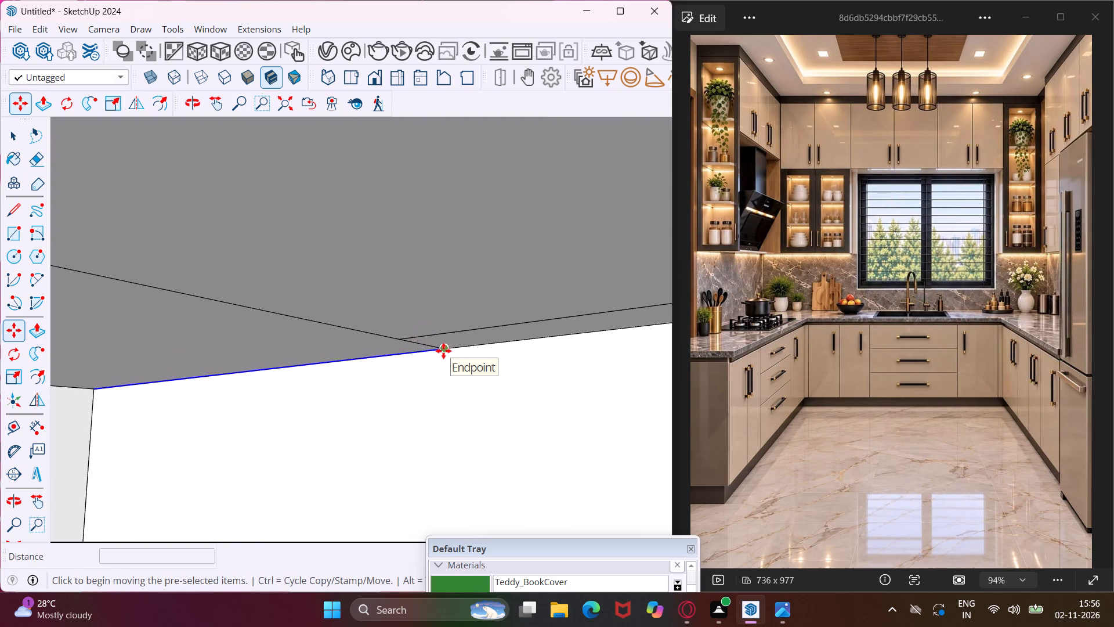
left_click(444, 348)
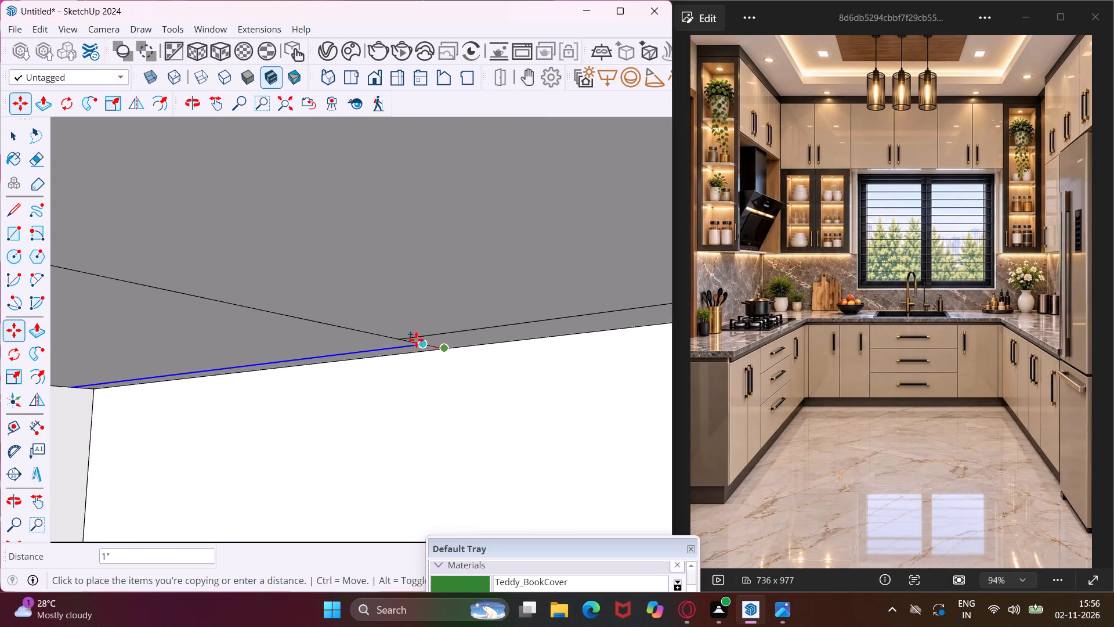
left_click(403, 341)
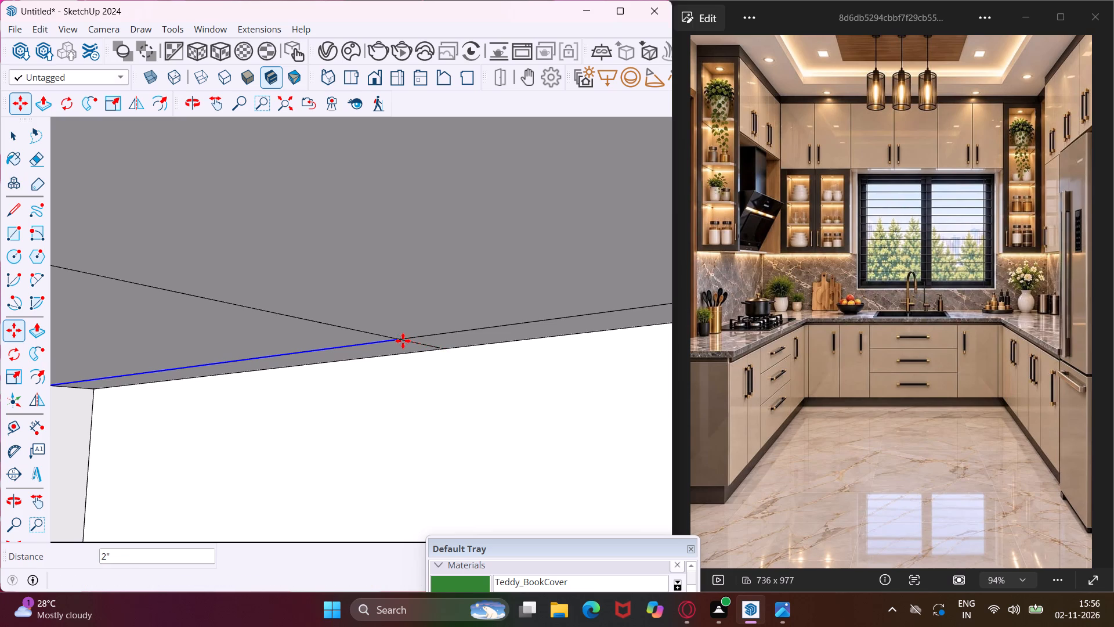
scroll(443, 340, "down", 16)
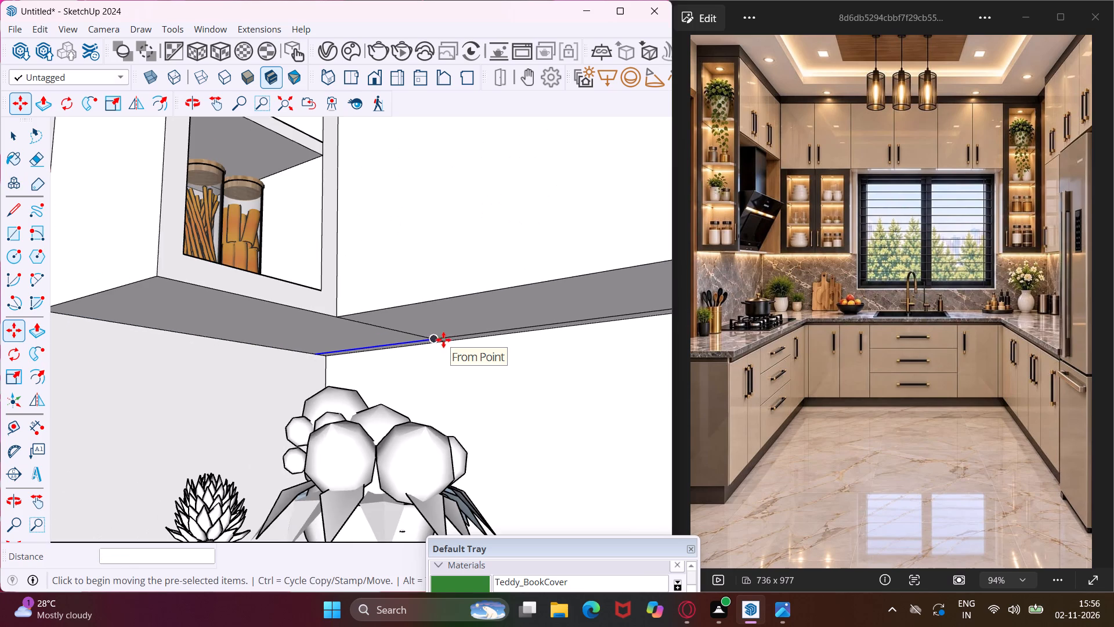
key("Escape")
key("space")
Copy the bottom edge along the window wall 2" forward across the underside of the narrow shelf unit.
scroll(178, 333, "up", 3)
middle_click_drag(175, 334, 236, 349)
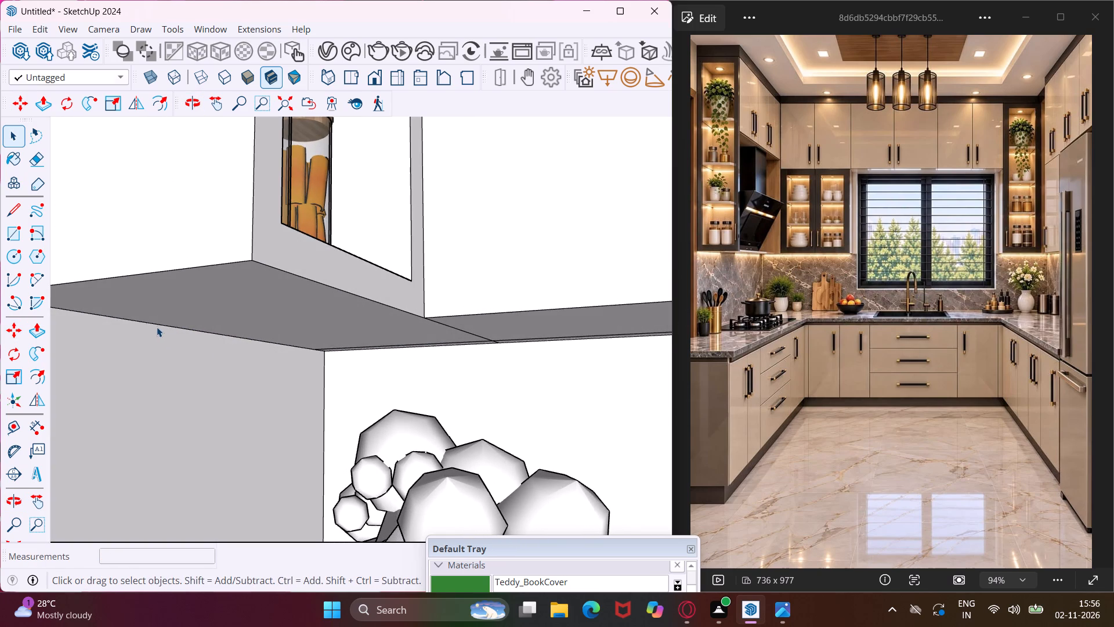
left_click(157, 327)
key("m")
scroll(291, 351, "up", 4)
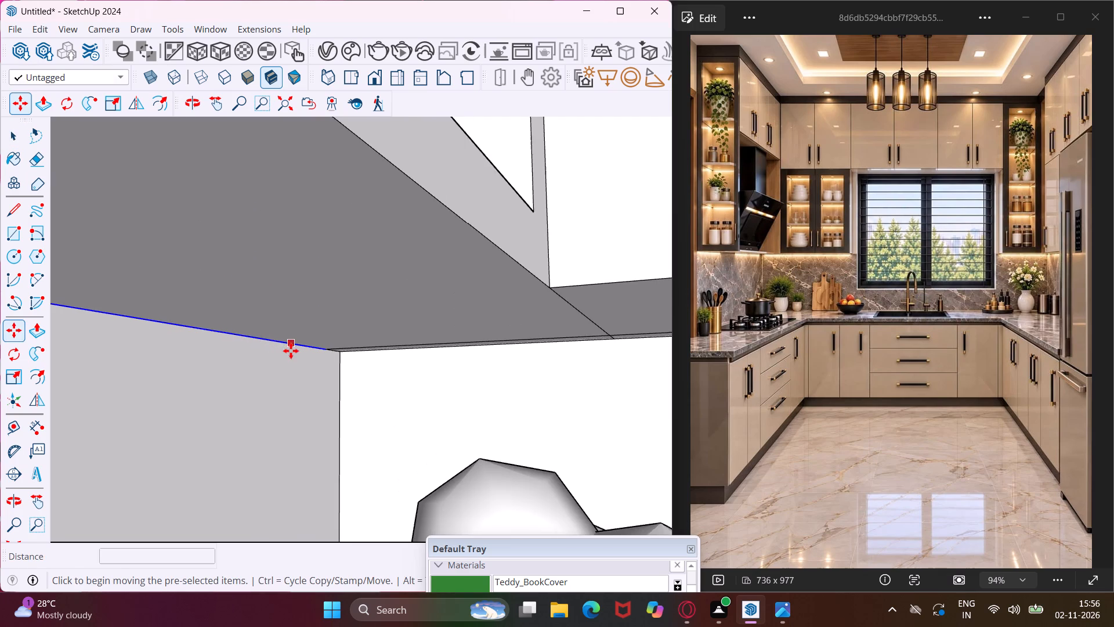
middle_click_drag(291, 351, 243, 339)
scroll(350, 362, "up", 5)
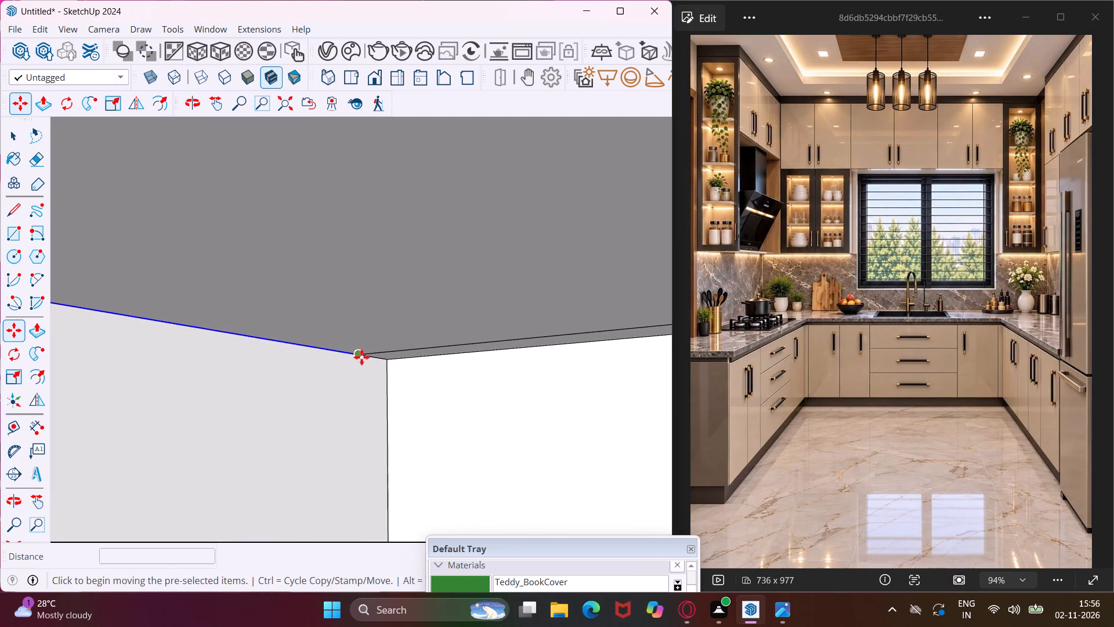
left_click(361, 357)
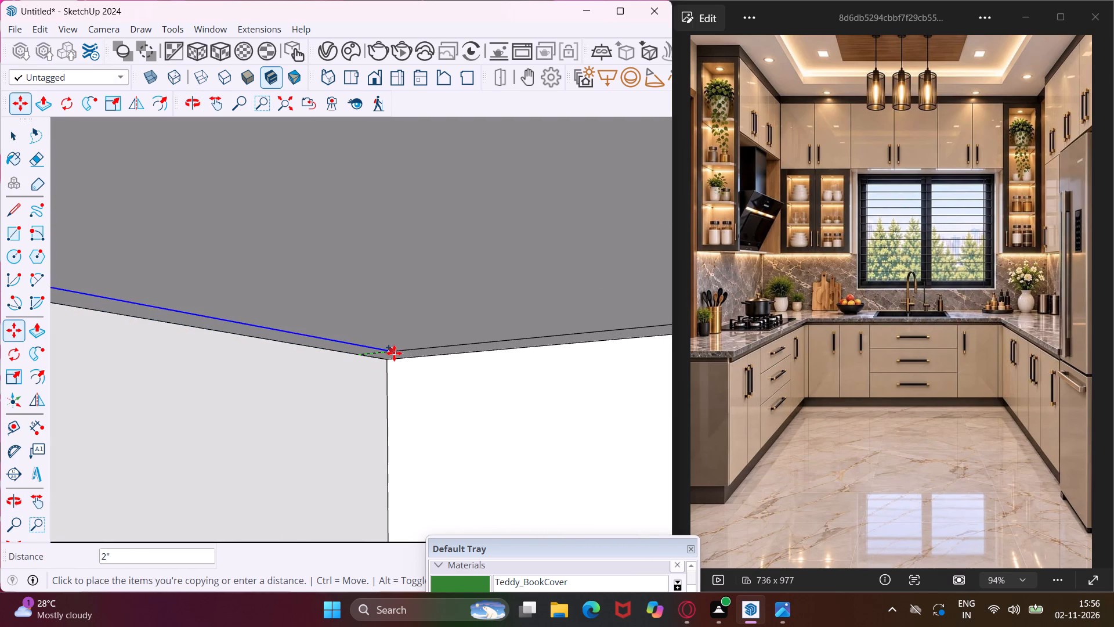
type("2\"")
key("shift+Return")
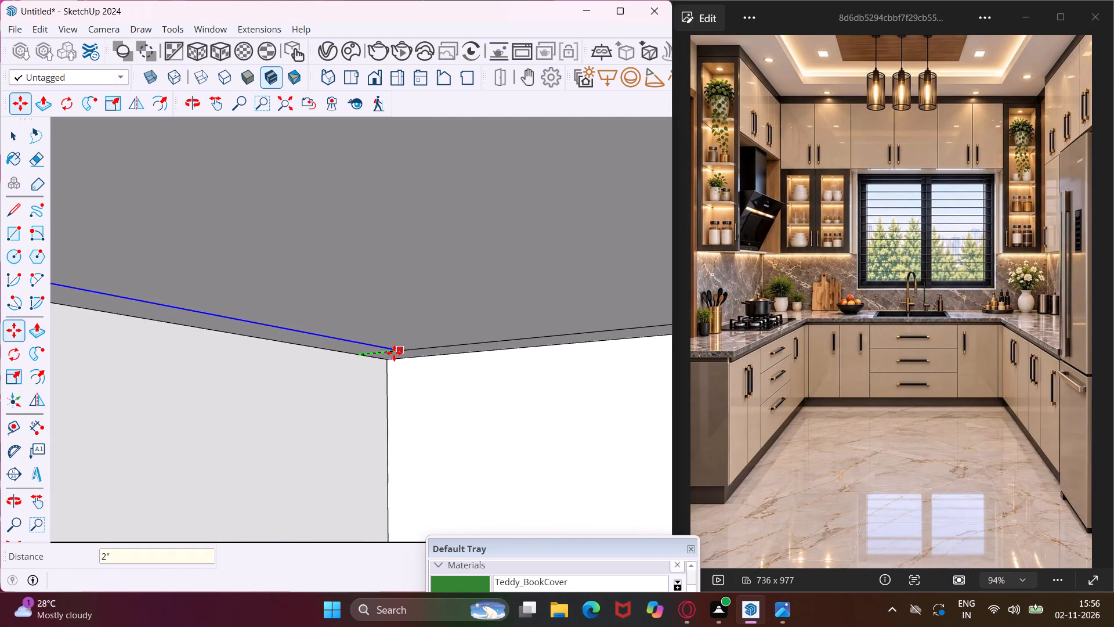
key("Return")
key("Escape")
key("space")
Examine the whole kitchen from its open front side to compare the cabinets and walls with the reference image.
scroll(394, 353, "down", 7)
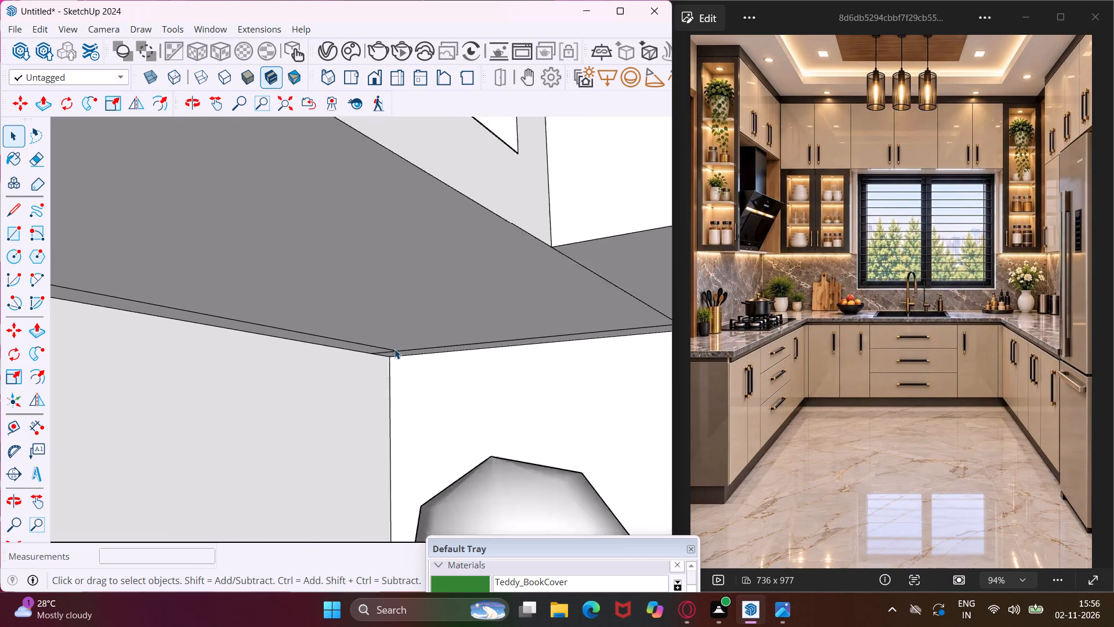
scroll(395, 349, "down", 4)
middle_click_drag(412, 342, 363, 344)
scroll(360, 344, "down", 12)
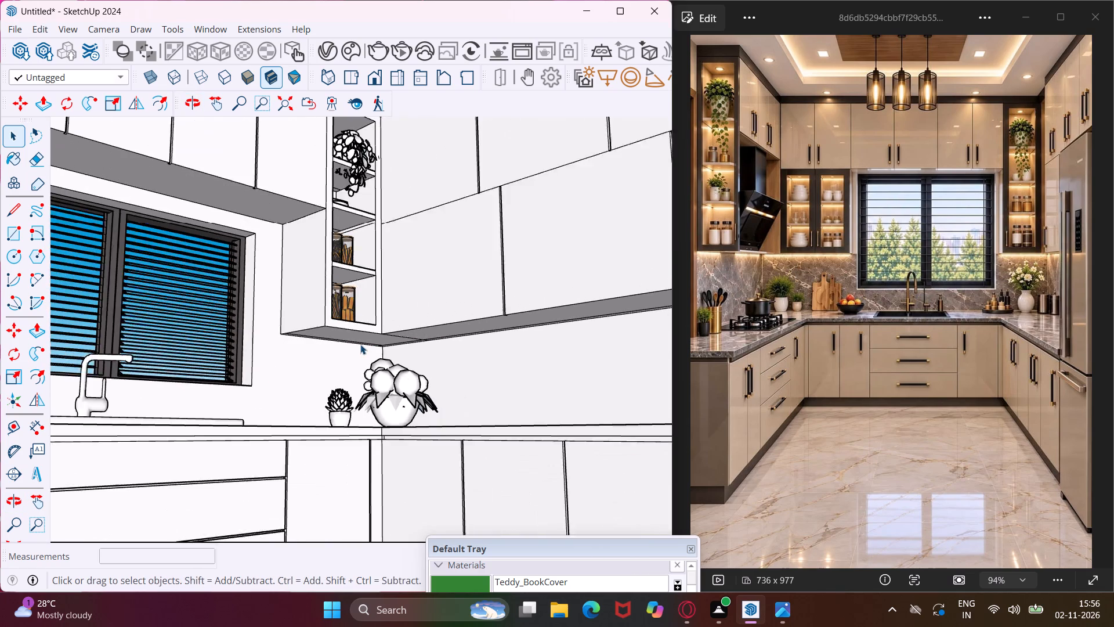
middle_click_drag(364, 341, 319, 348)
scroll(343, 308, "down", 10)
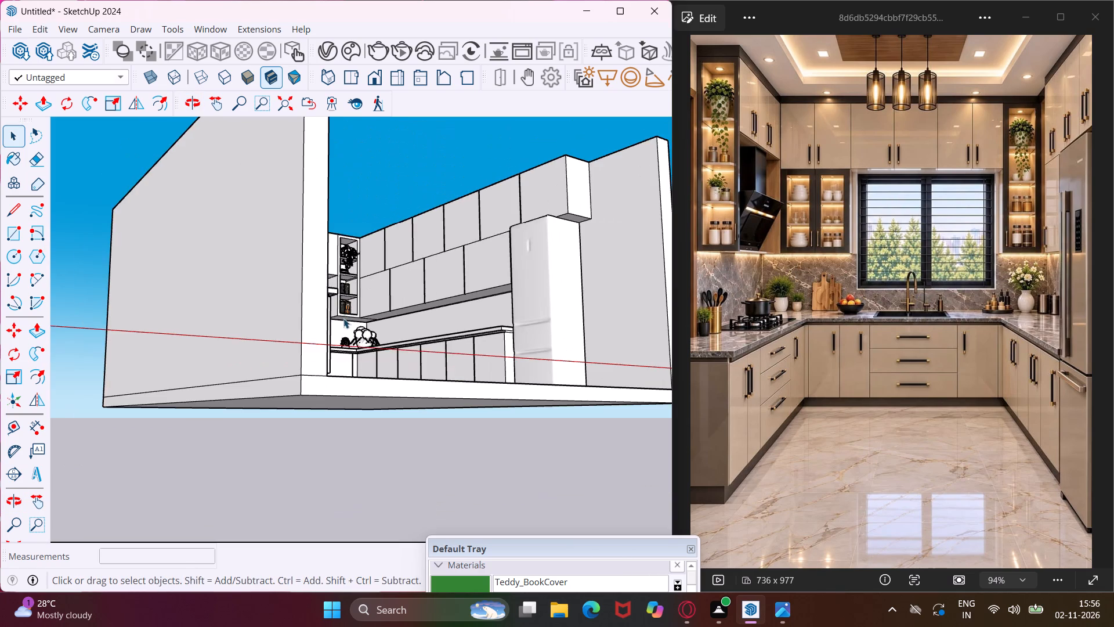
middle_click_drag(342, 329, 251, 353)
scroll(288, 298, "up", 4)
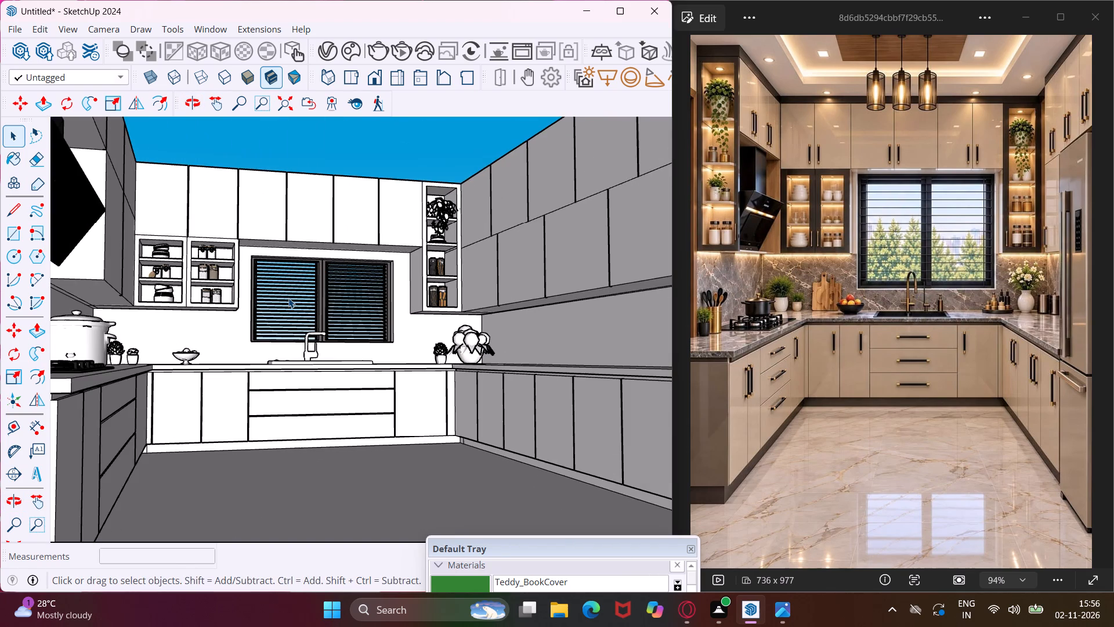
scroll(284, 318, "down", 3)
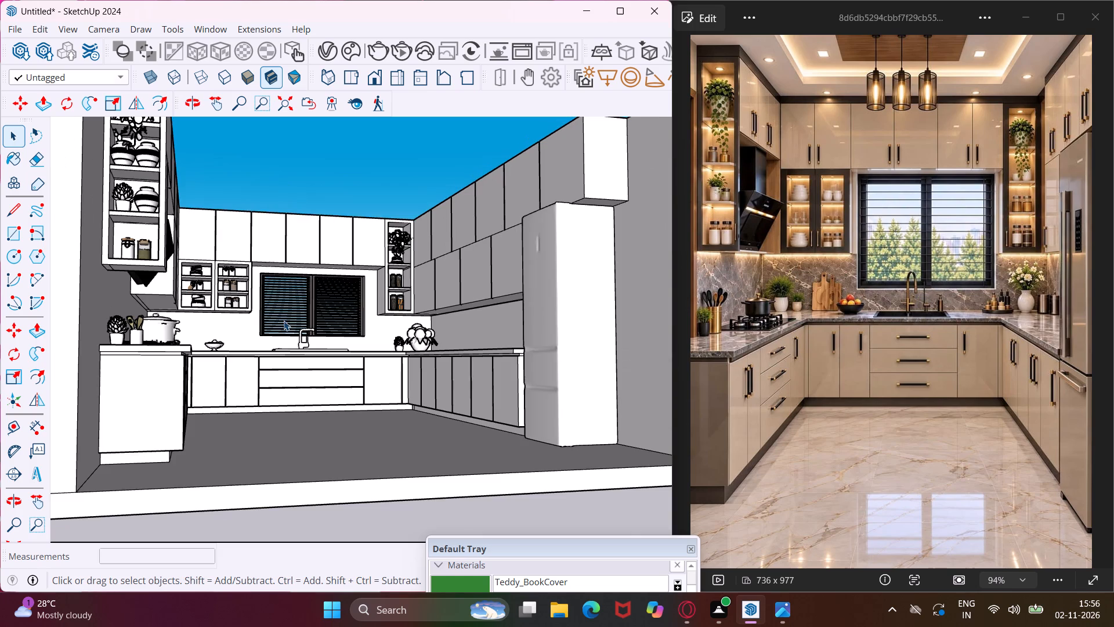
scroll(243, 312, "up", 2)
scroll(243, 312, "down", 4)
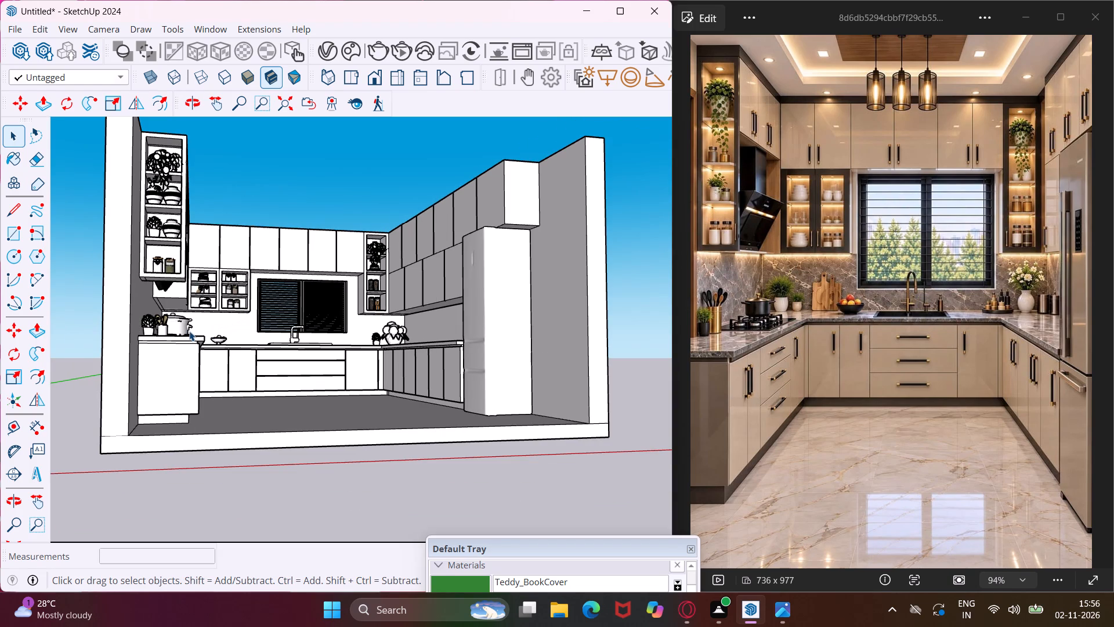
Push/Pull the top face of the kitchen walls up 4".
middle_click_drag(189, 331, 199, 366)
scroll(155, 331, "up", 2)
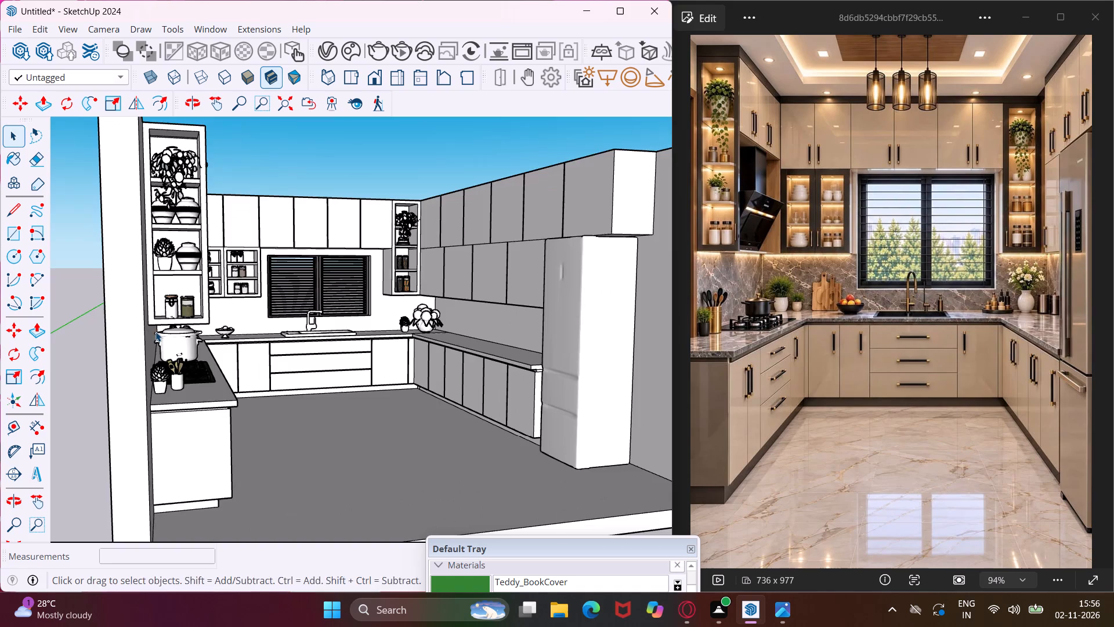
middle_click_drag(155, 331, 173, 438)
scroll(135, 383, "up", 2)
left_click(146, 388)
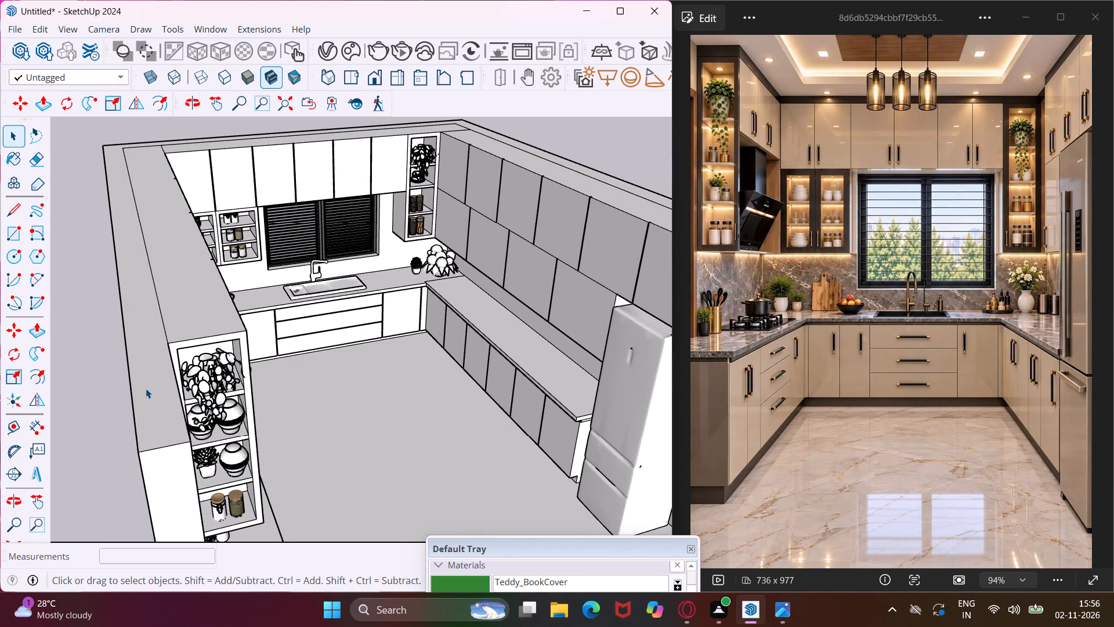
key("p")
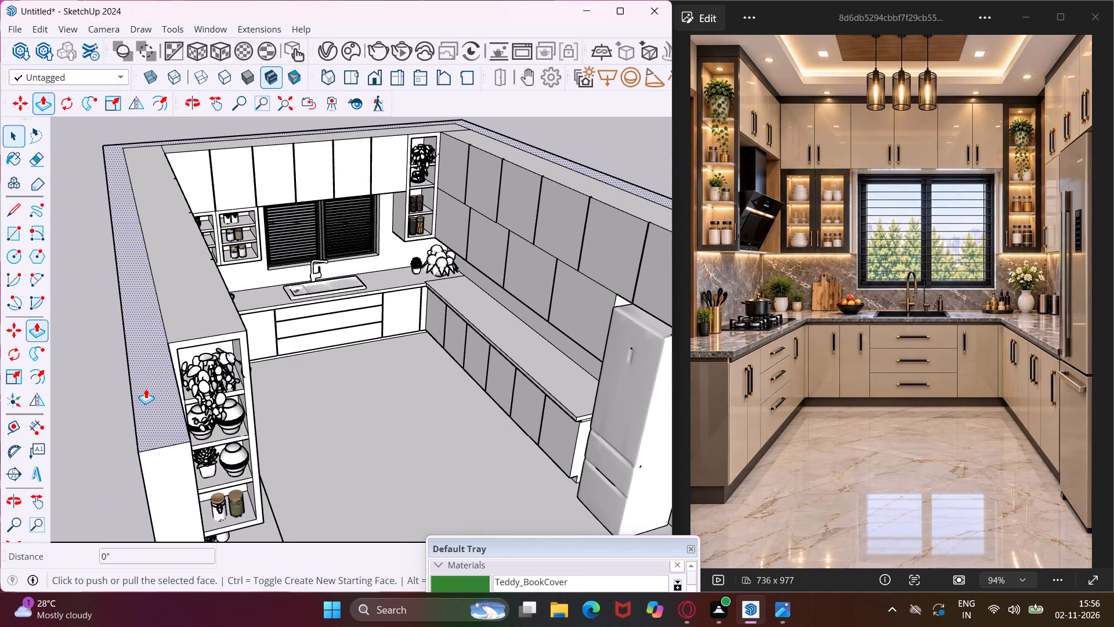
left_click(146, 388)
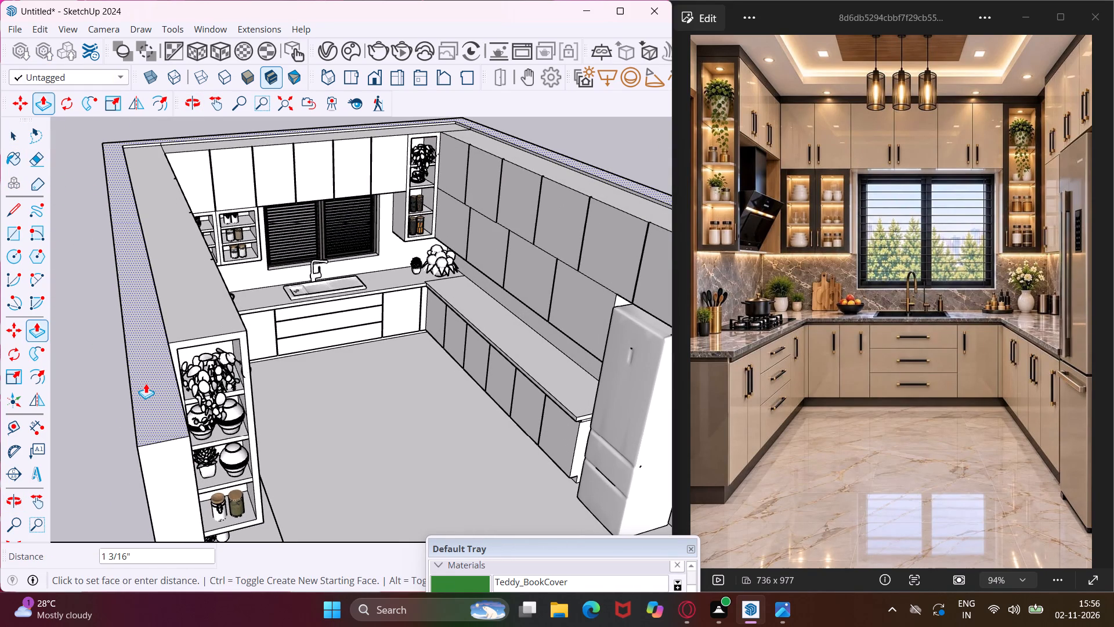
type("4\"")
key("Return")
Extrude the top of the stove-side cabinet run with the tall open shelf unit up 4", flush with the wall top.
scroll(146, 383, "up", 5)
left_click(196, 304)
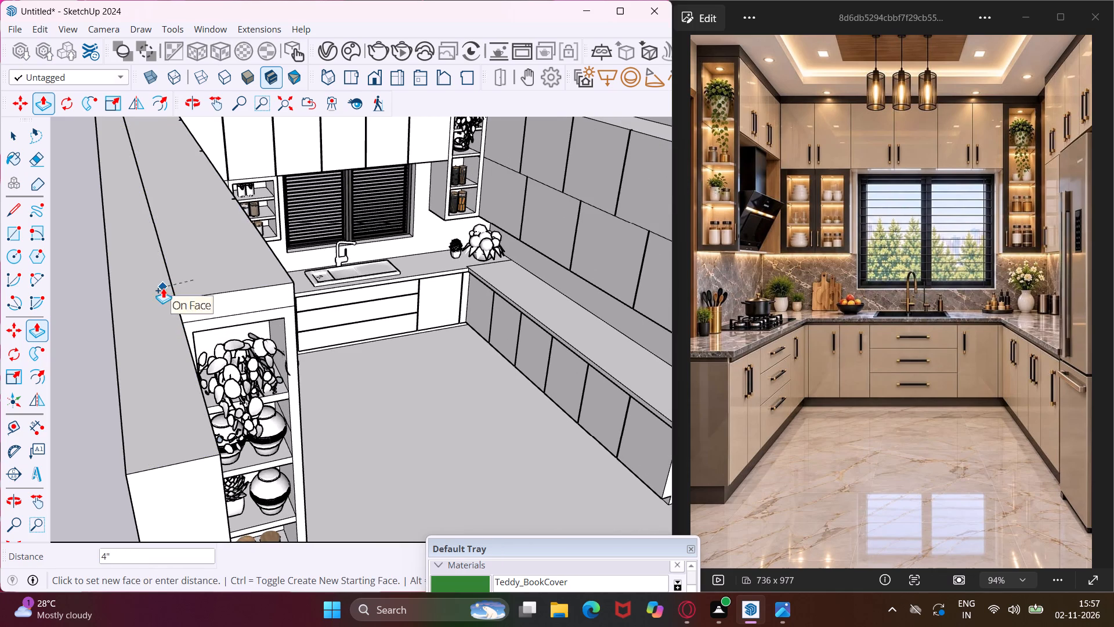
left_click(163, 288)
Extrude the top of the fridge-side upper cabinet run up 4", flush with the wall top.
scroll(146, 331, "down", 14)
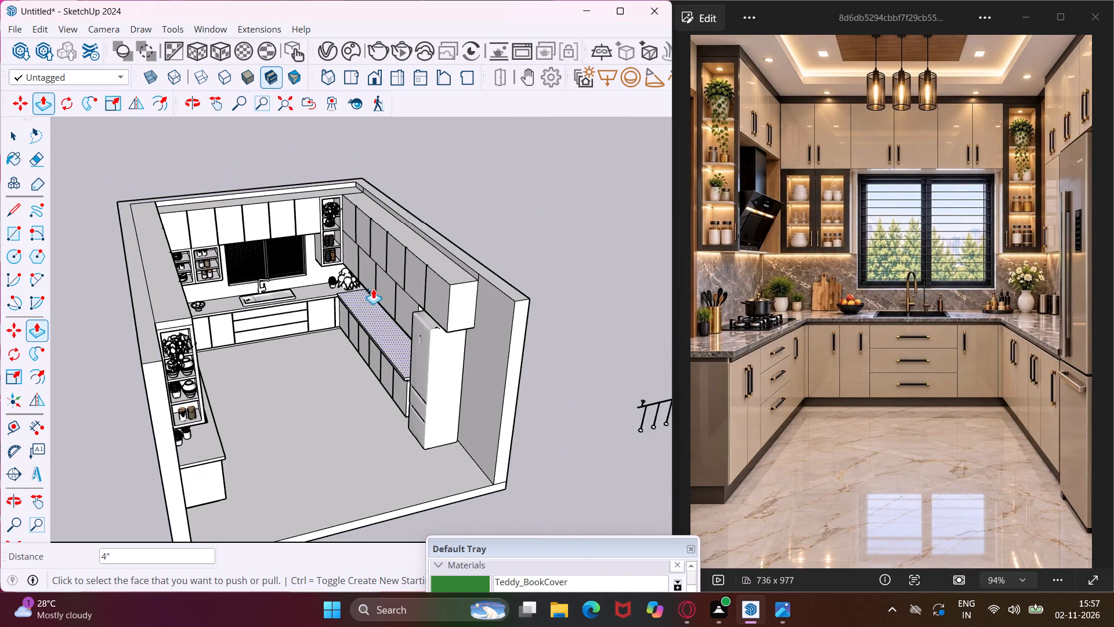
scroll(439, 248, "up", 7)
left_click(453, 284)
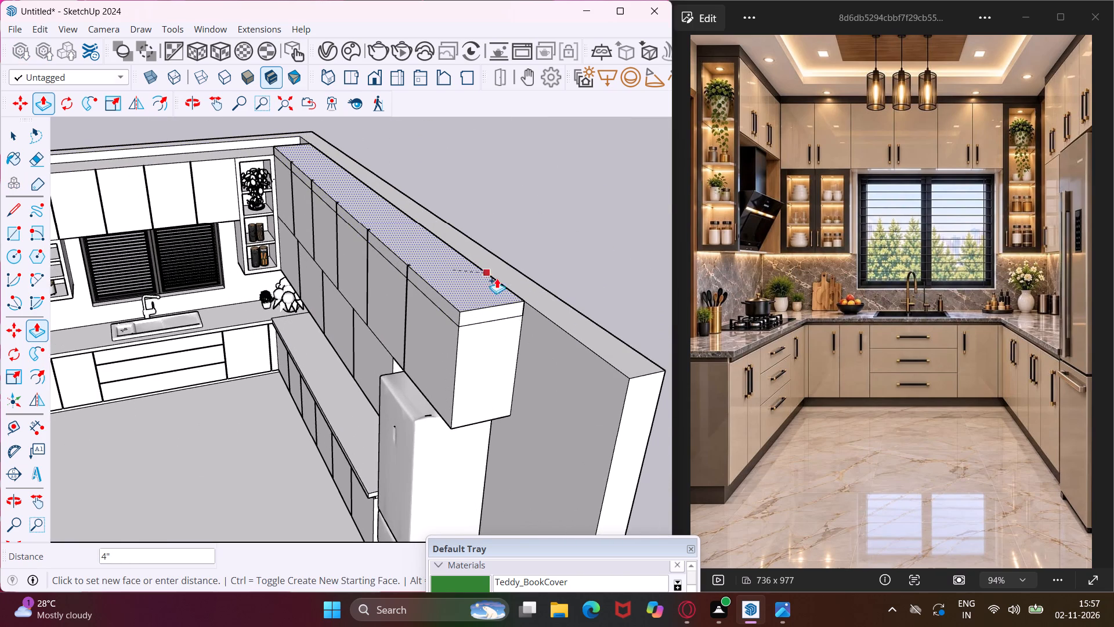
left_click(533, 298)
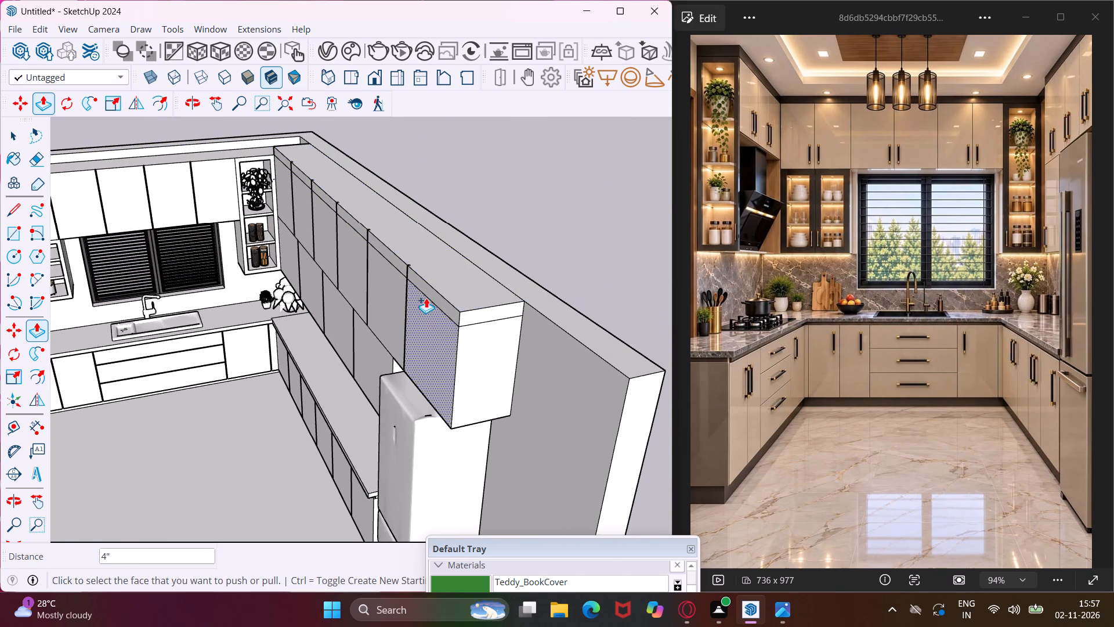
Extrude the top of the upper cabinets on the window wall up 4", flush with the wall top.
middle_click_drag(426, 298, 740, 368)
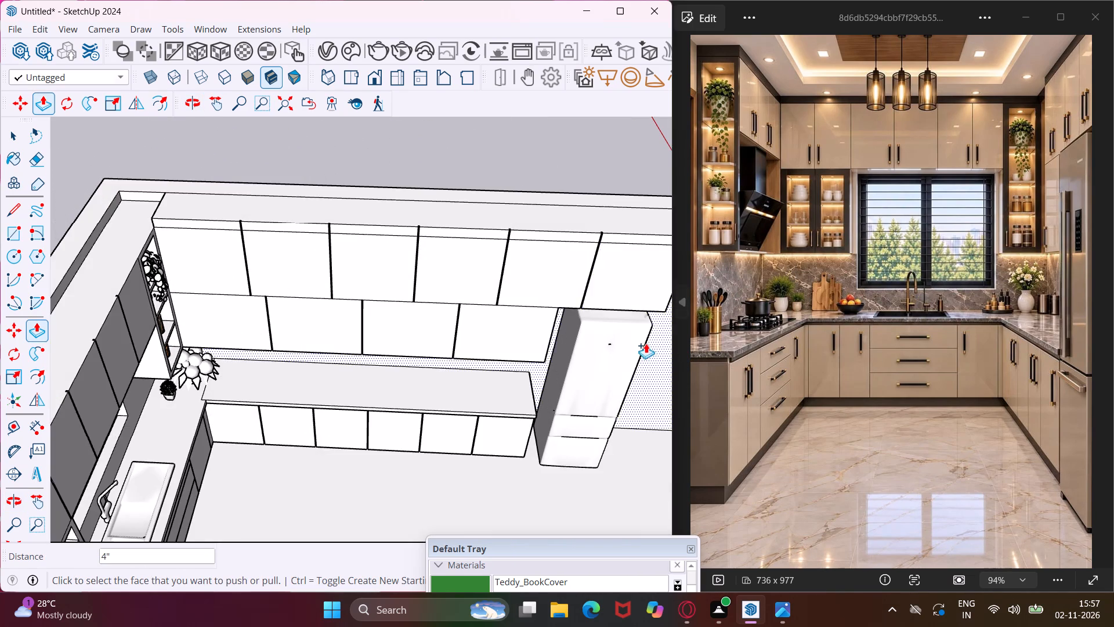
scroll(639, 337, "down", 4)
scroll(283, 466, "up", 3)
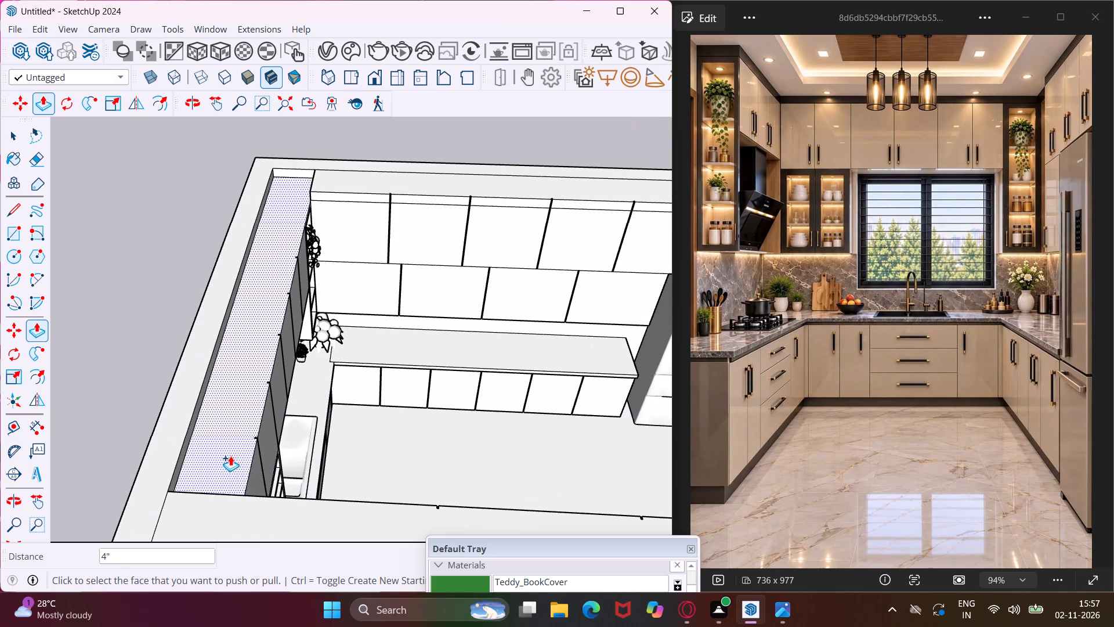
left_click(230, 456)
left_click(154, 463)
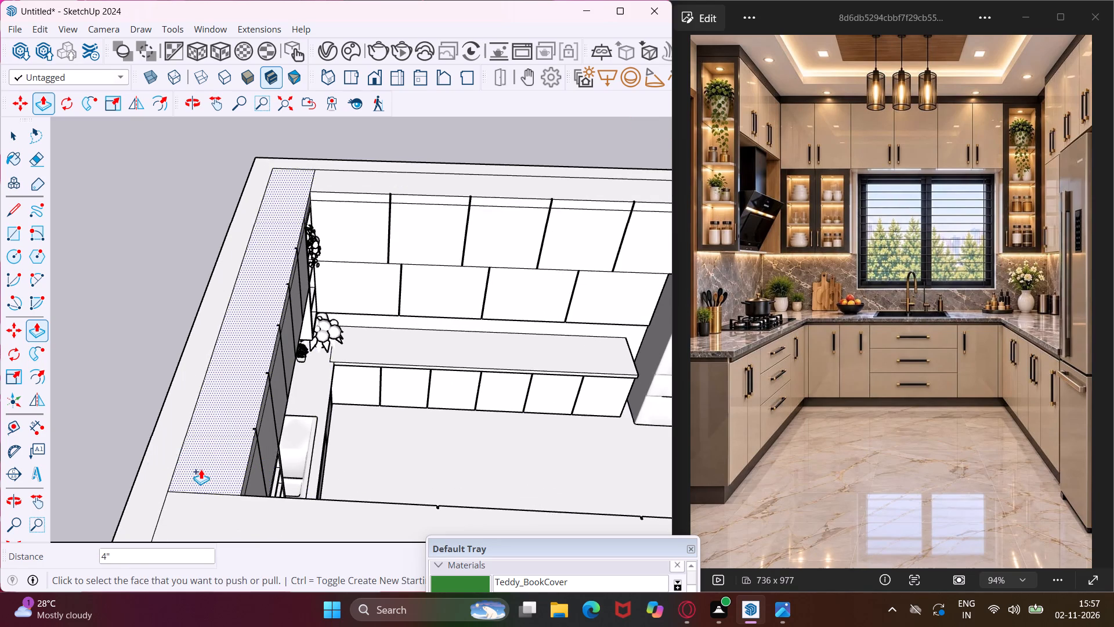
Push/Pull the side face of the first door gap in the window wall cabinets' raised band 3/4" to close it.
scroll(201, 469, "down", 4)
middle_click_drag(232, 473, 66, 471)
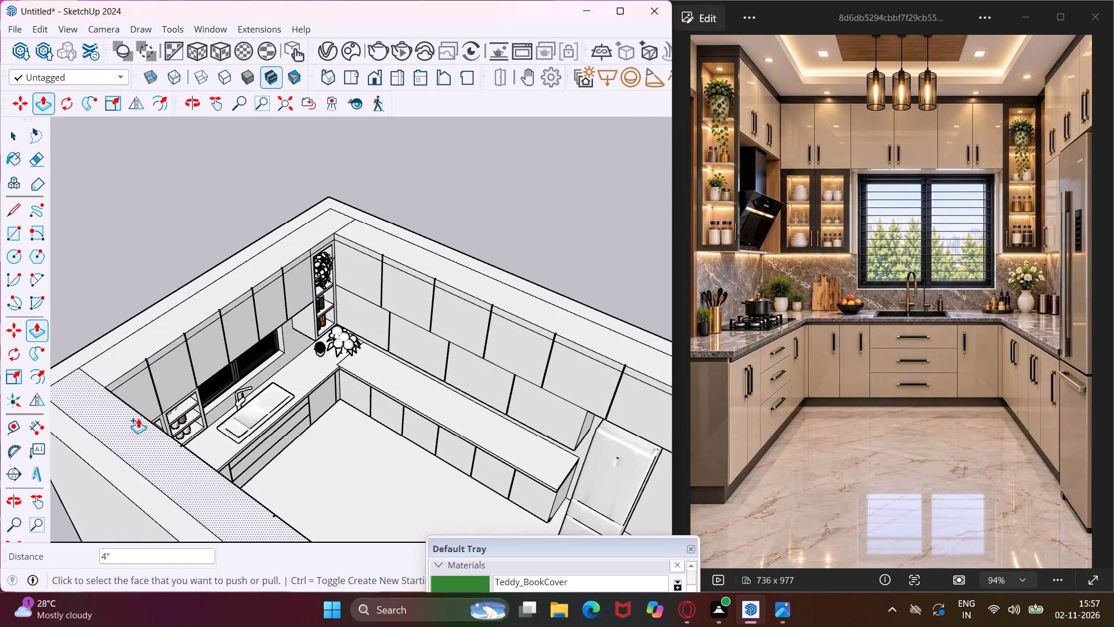
scroll(153, 353, "up", 19)
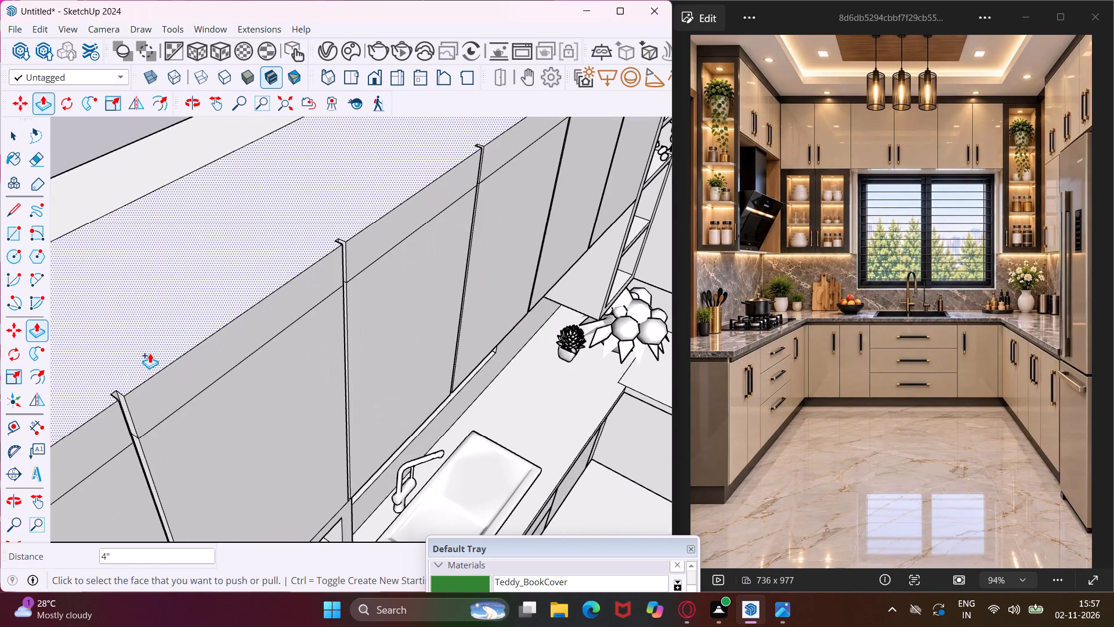
key("Escape")
key("space")
scroll(104, 410, "up", 1)
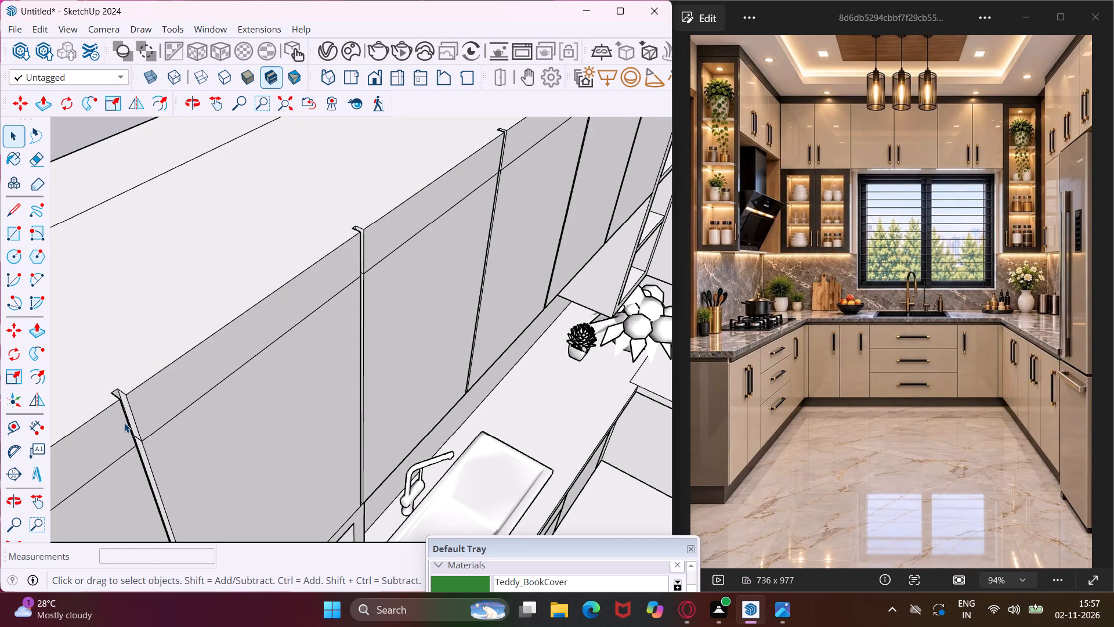
middle_click_drag(124, 423, 56, 408)
scroll(82, 377, "up", 8)
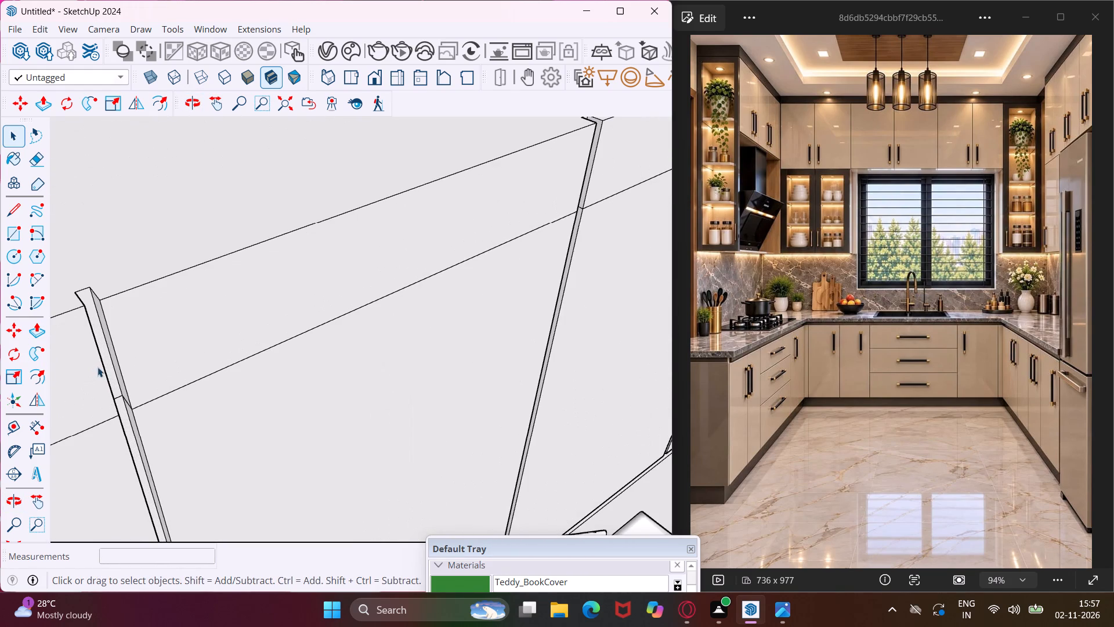
left_click(103, 365)
left_click(102, 349)
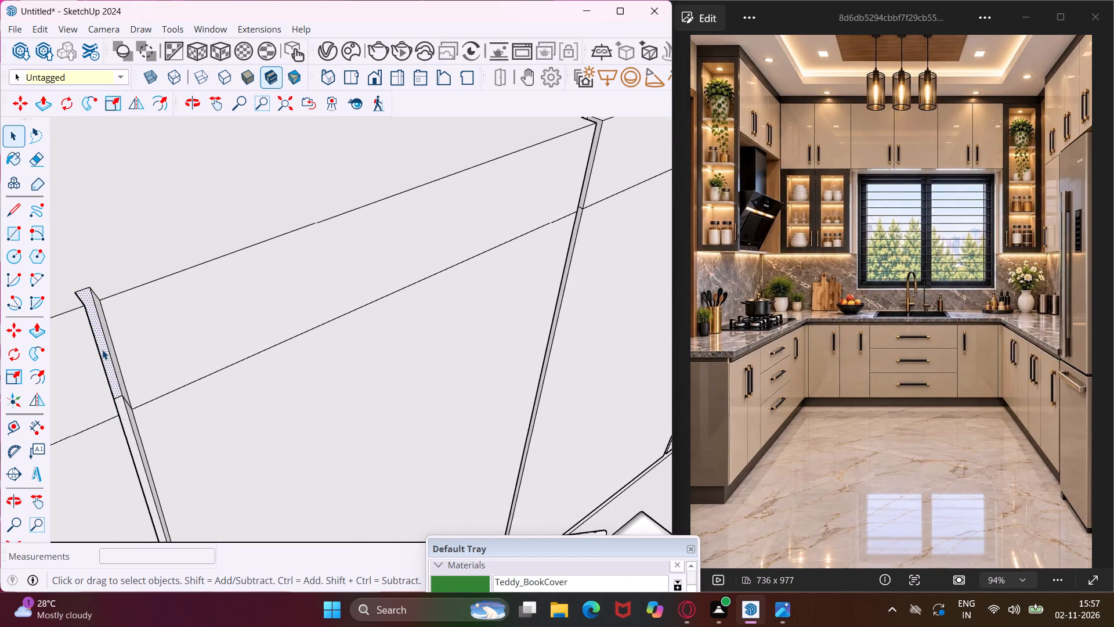
key("p")
left_click(102, 349)
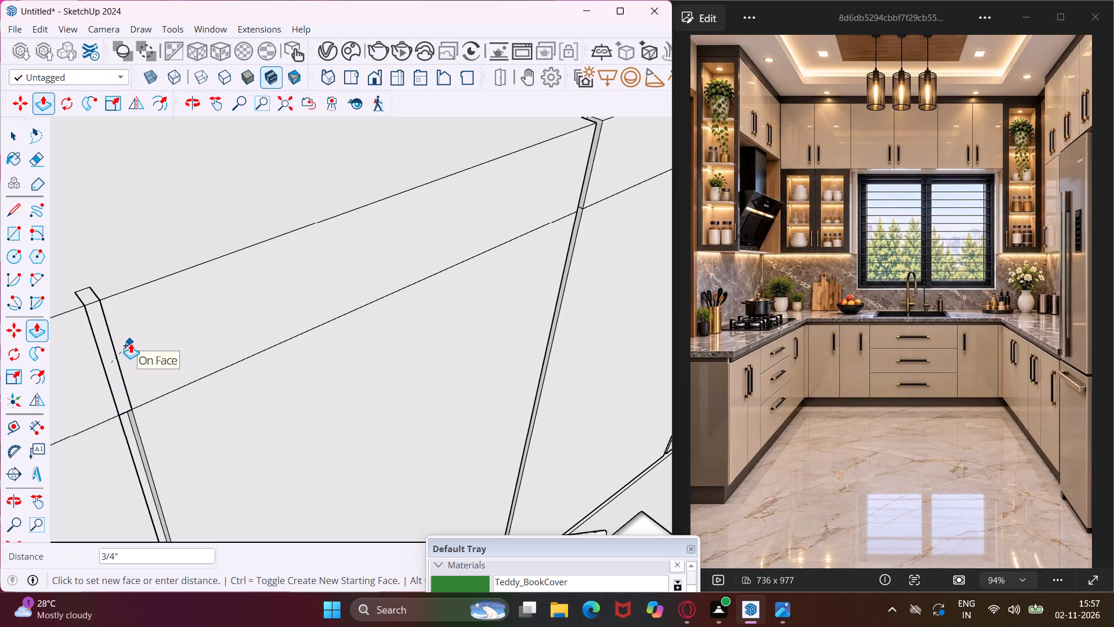
left_click(131, 343)
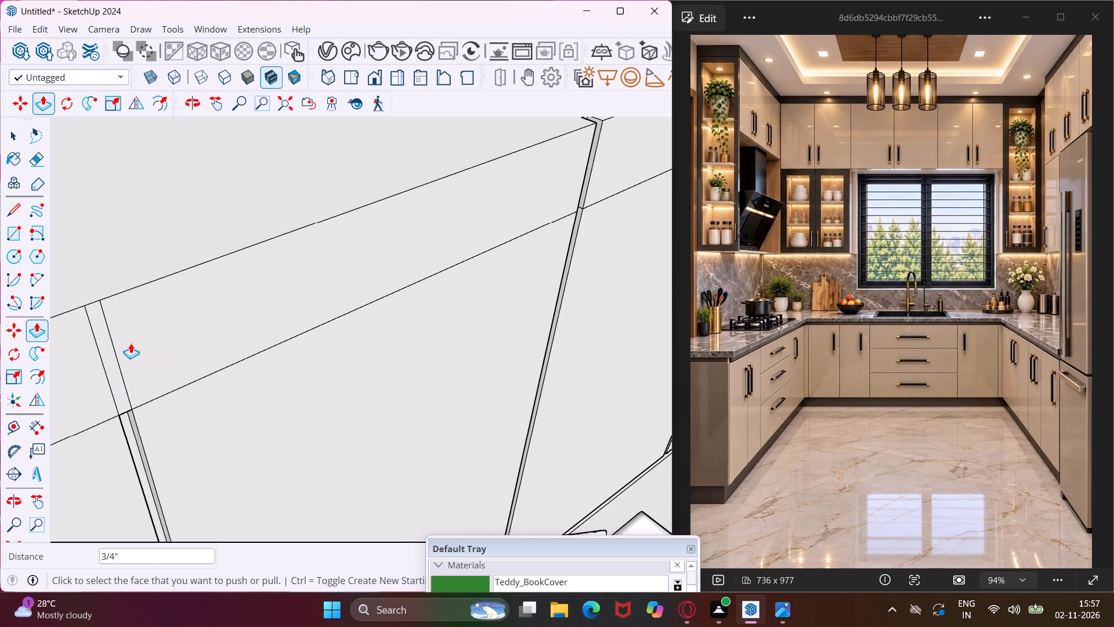
Close the second and third door gaps in the window wall cabinets' raised band, repeating the 3/4" Push/Pull.
scroll(118, 349, "down", 4)
middle_click_drag(486, 191, 307, 198)
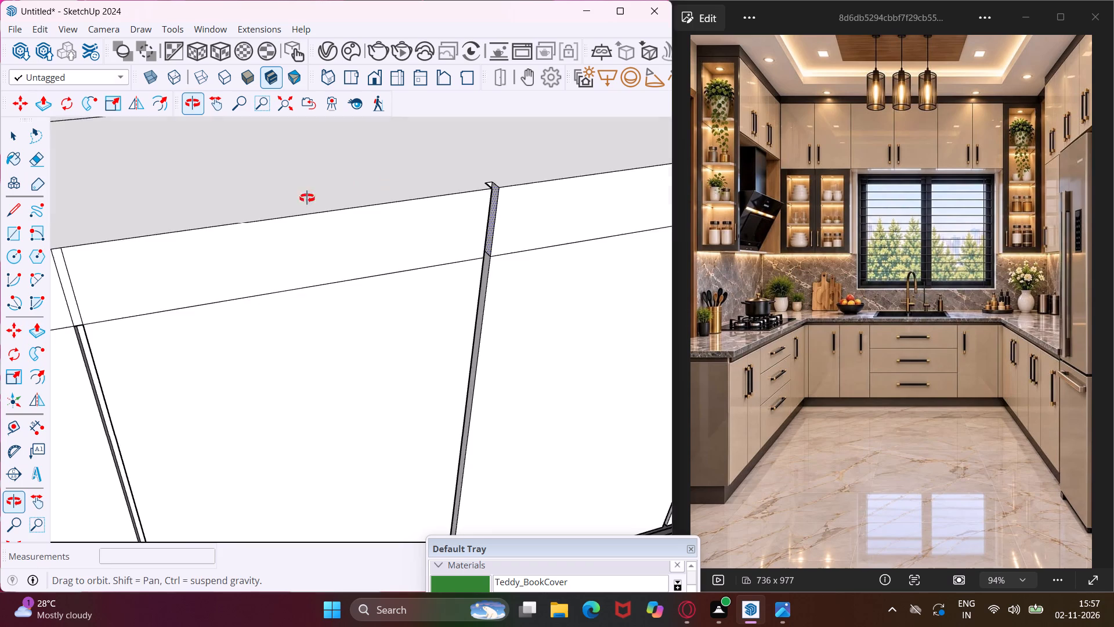
middle_click_drag(307, 198, 277, 207)
scroll(472, 235, "up", 7)
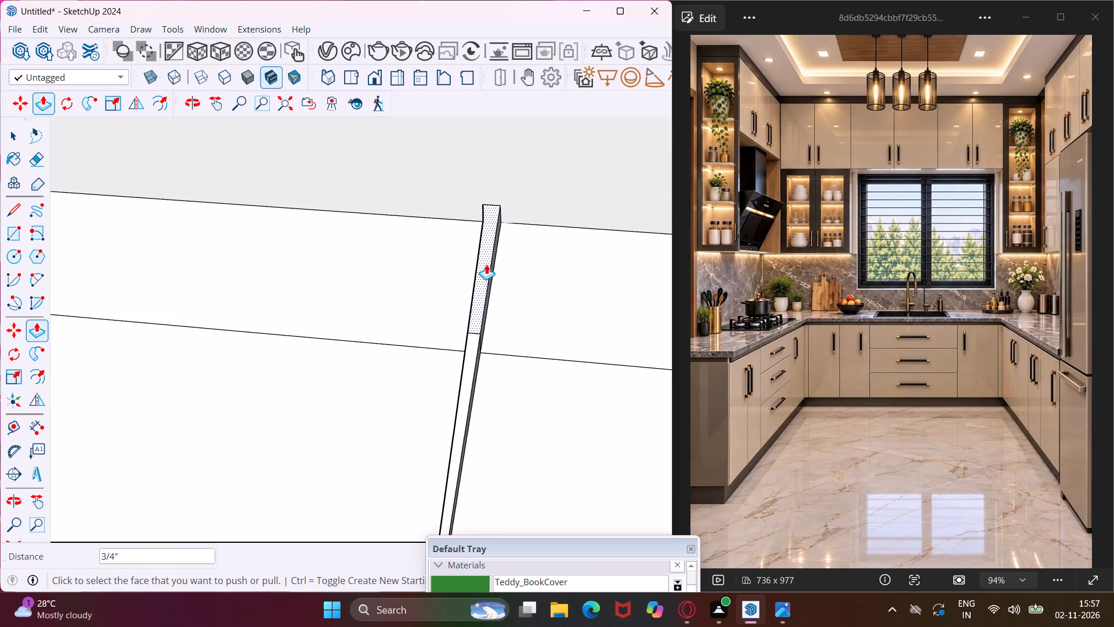
double_click(486, 264)
scroll(352, 282, "down", 16)
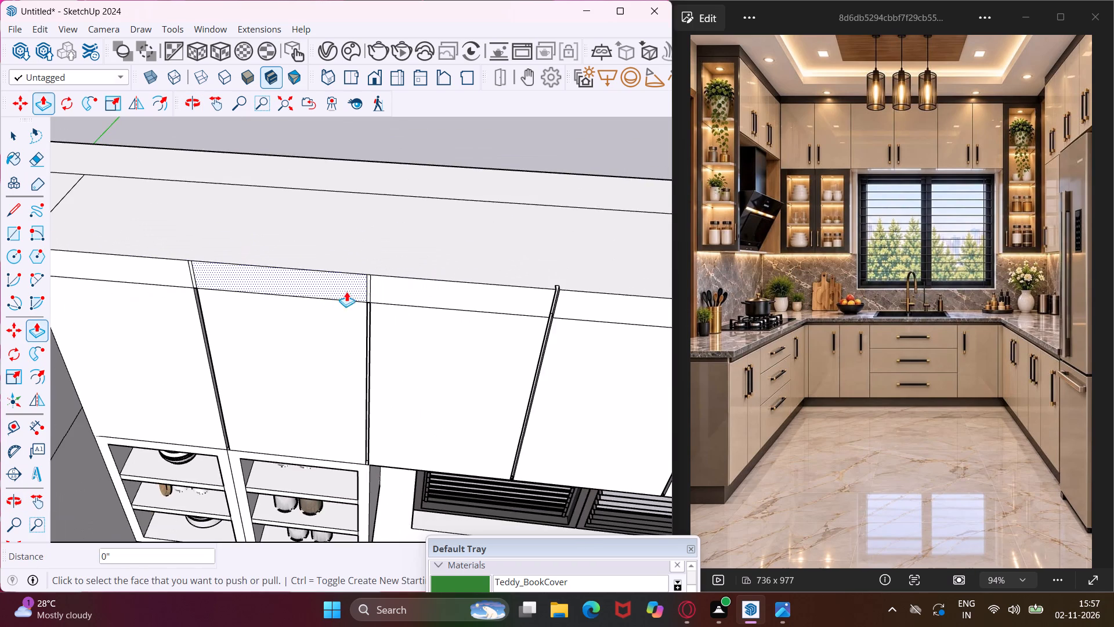
scroll(550, 290, "up", 15)
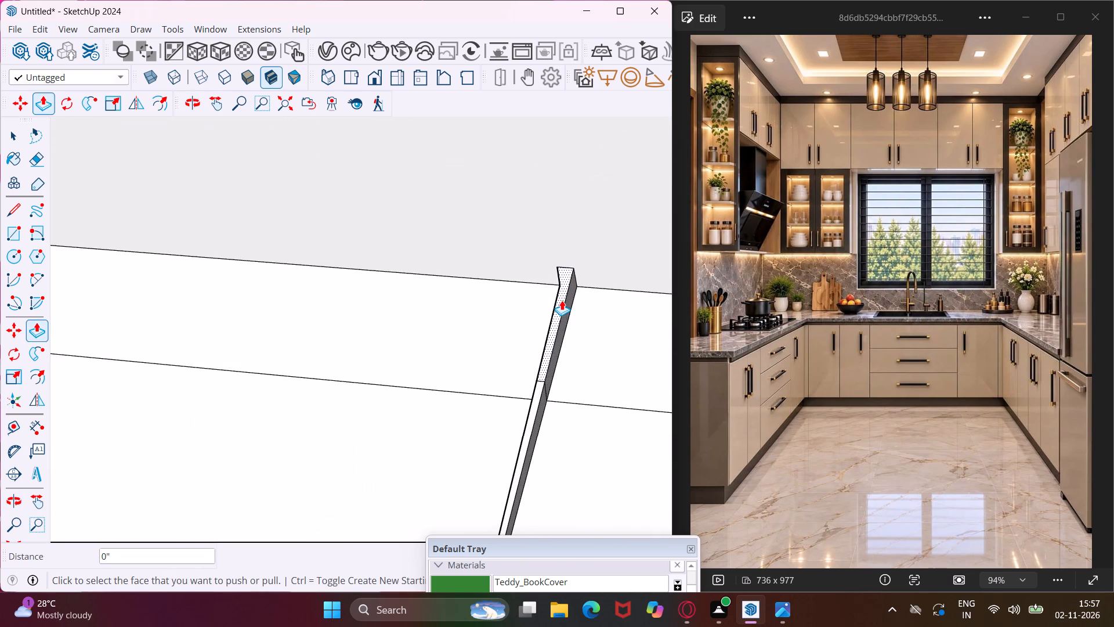
double_click(562, 300)
Close the last two door gaps in the window wall cabinets' raised band, near the tall open shelf, with the same Push/Pull.
scroll(381, 303, "down", 6)
scroll(314, 313, "down", 9)
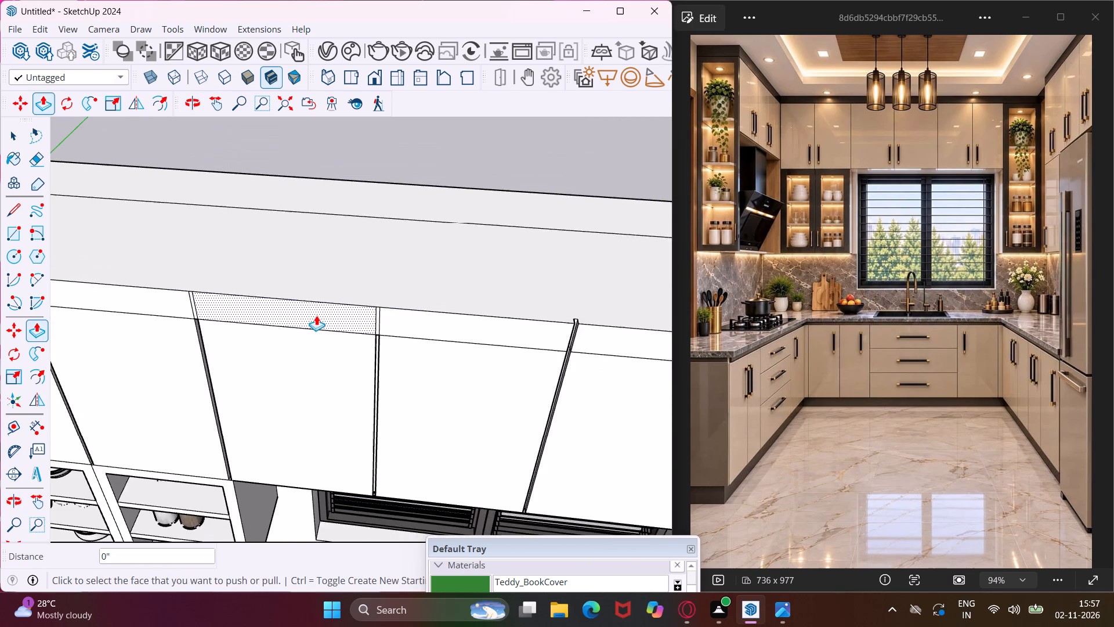
scroll(316, 315, "down", 9)
scroll(553, 333, "up", 5)
scroll(487, 319, "up", 2)
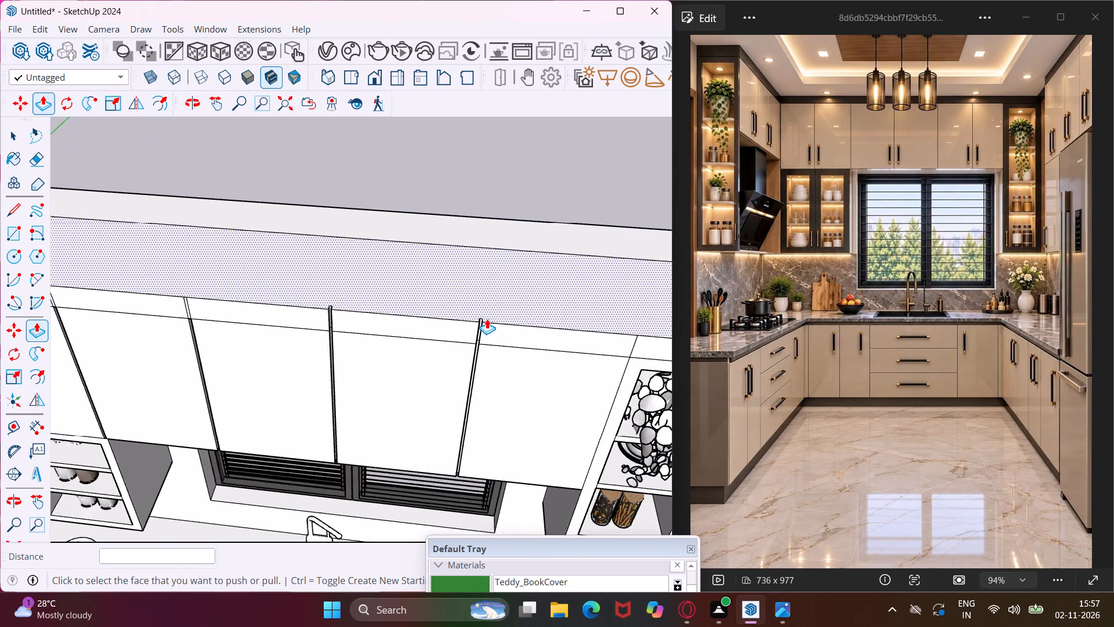
scroll(487, 319, "up", 14)
double_click(469, 330)
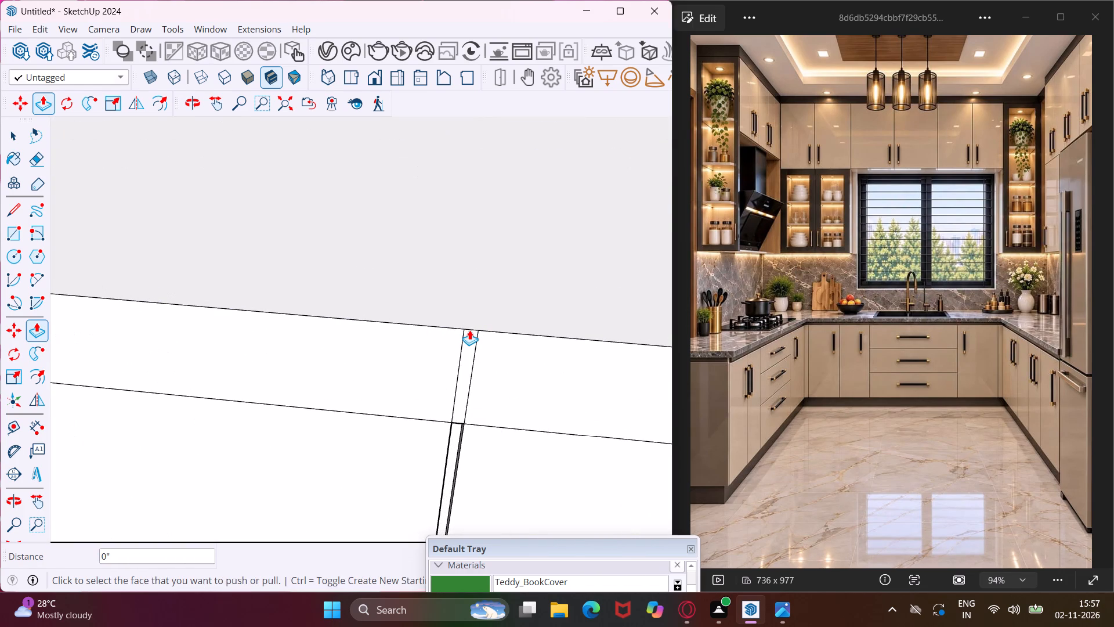
scroll(468, 319, "down", 10)
scroll(189, 317, "up", 5)
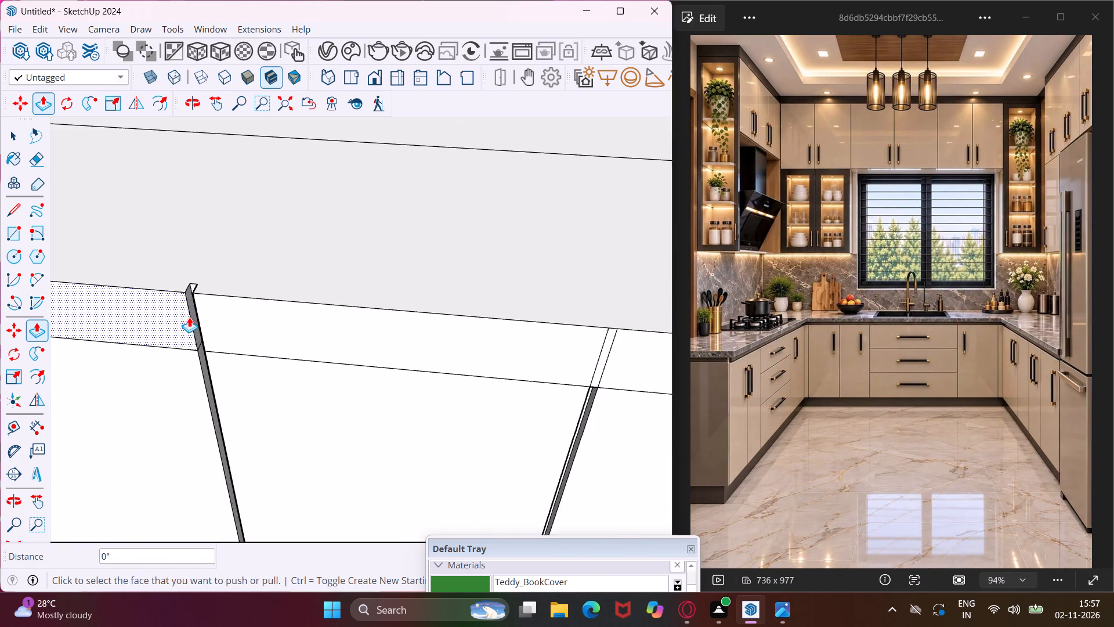
scroll(189, 317, "up", 3)
middle_click_drag(189, 317, 277, 311)
scroll(216, 322, "up", 7)
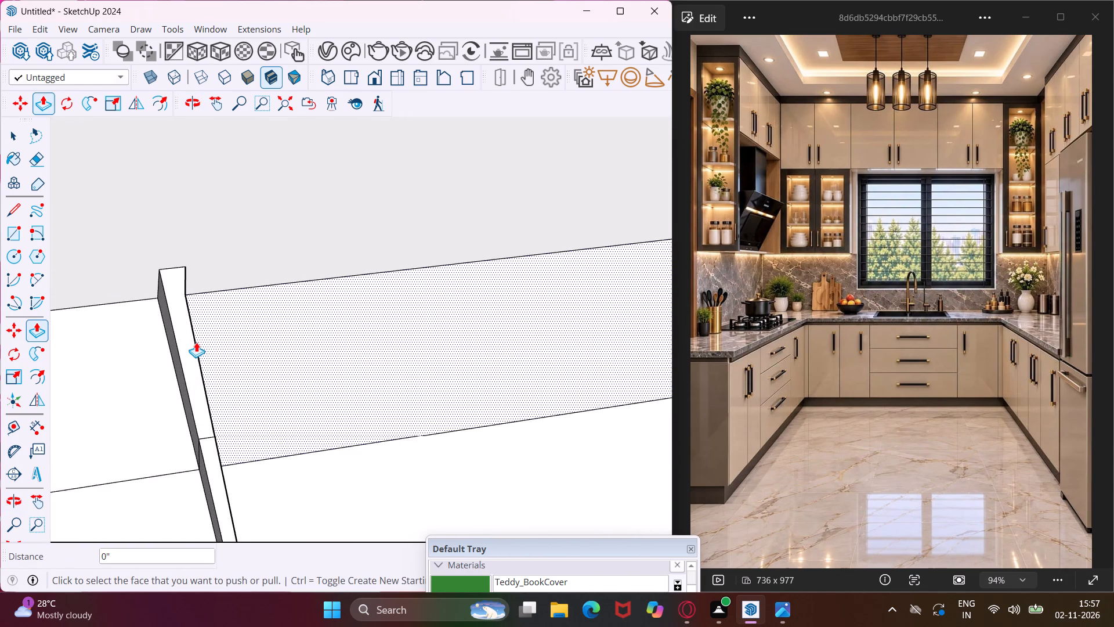
double_click(190, 354)
Close the two door gaps nearest the corner in the fridge-side upper cabinets' raised band, repeating the 3/4" Push/Pull.
scroll(294, 298, "down", 4)
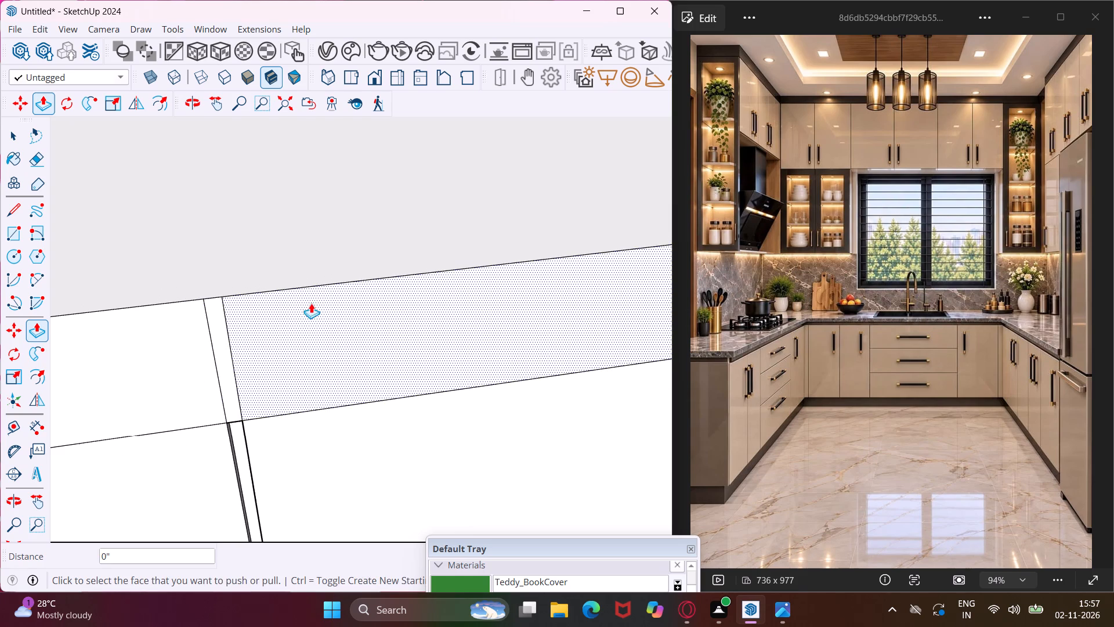
scroll(196, 286, "down", 6)
scroll(166, 239, "down", 6)
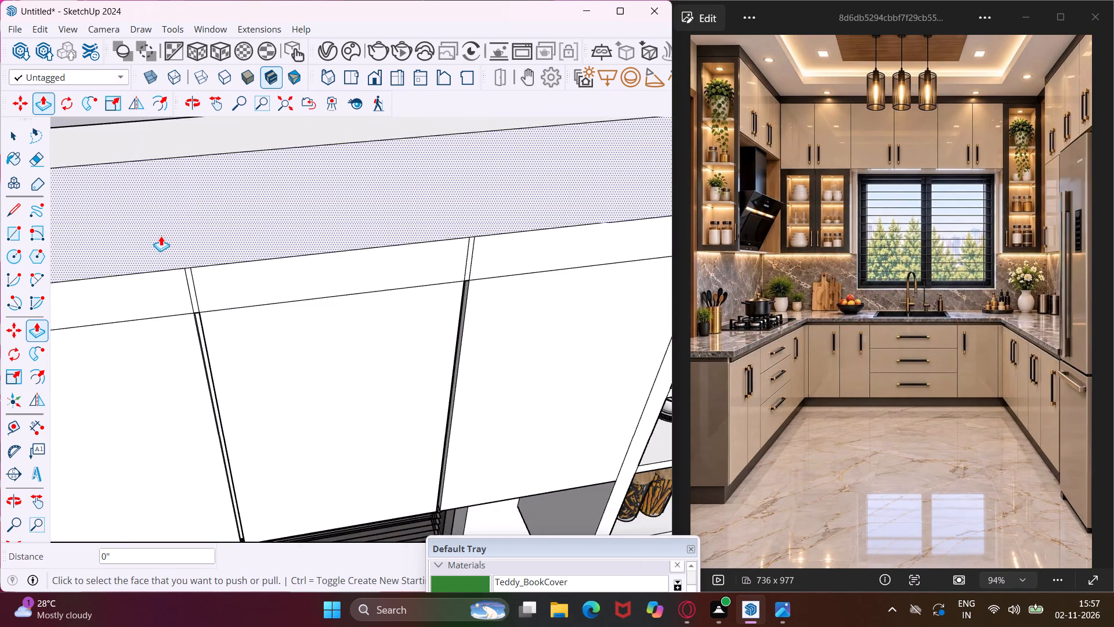
scroll(161, 236, "down", 16)
scroll(157, 229, "down", 5)
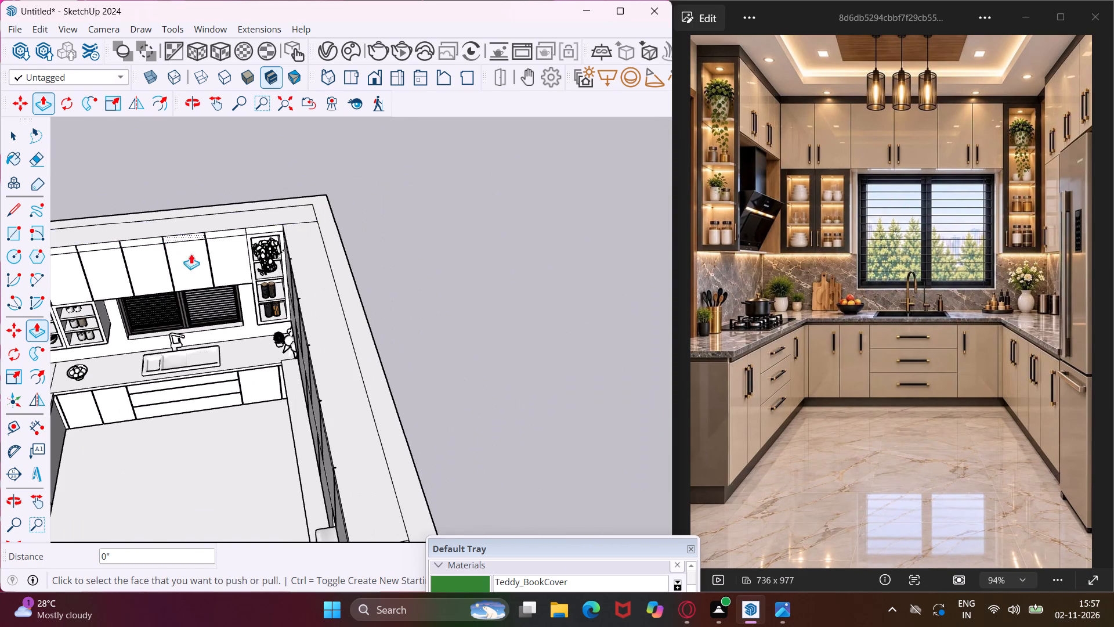
middle_click_drag(293, 326, 594, 272)
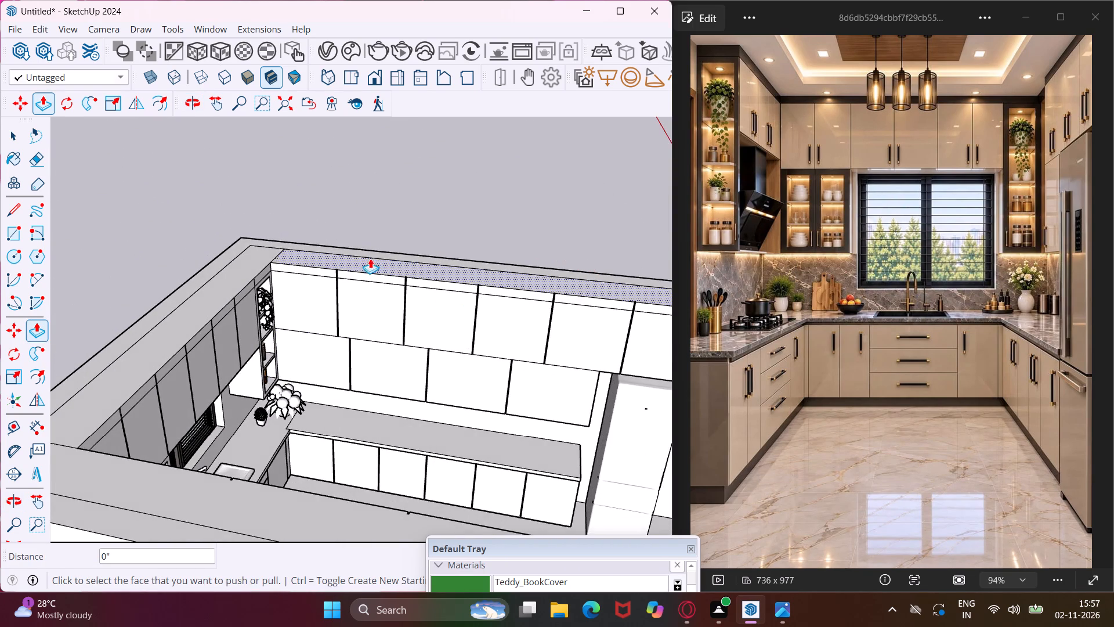
scroll(355, 258, "up", 5)
scroll(346, 263, "up", 16)
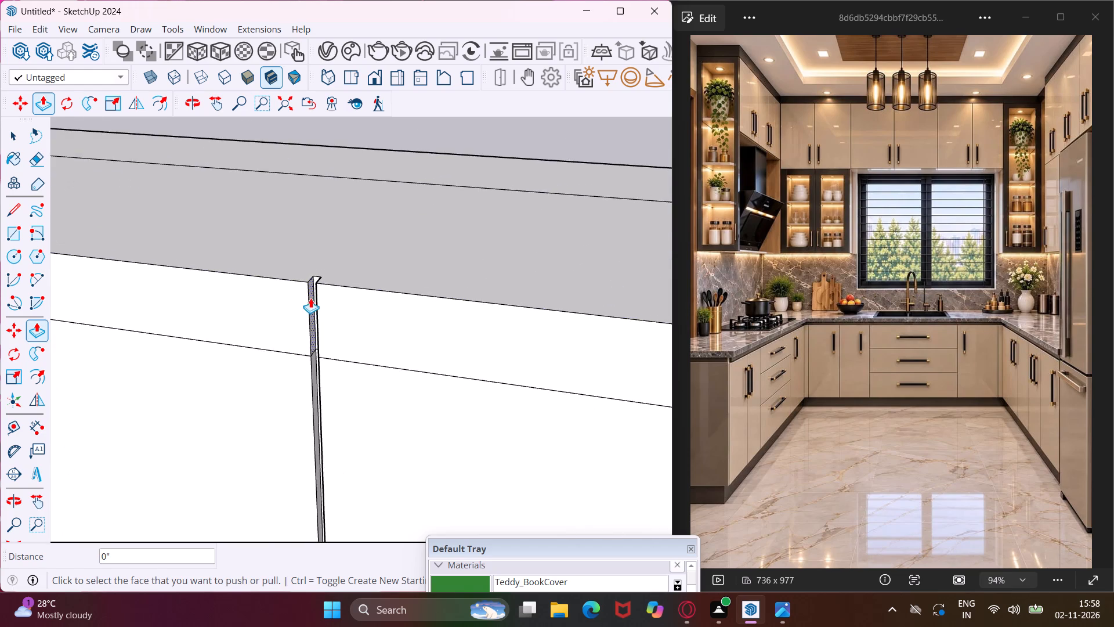
scroll(310, 298, "up", 4)
middle_click_drag(313, 298, 367, 304)
scroll(313, 298, "up", 3)
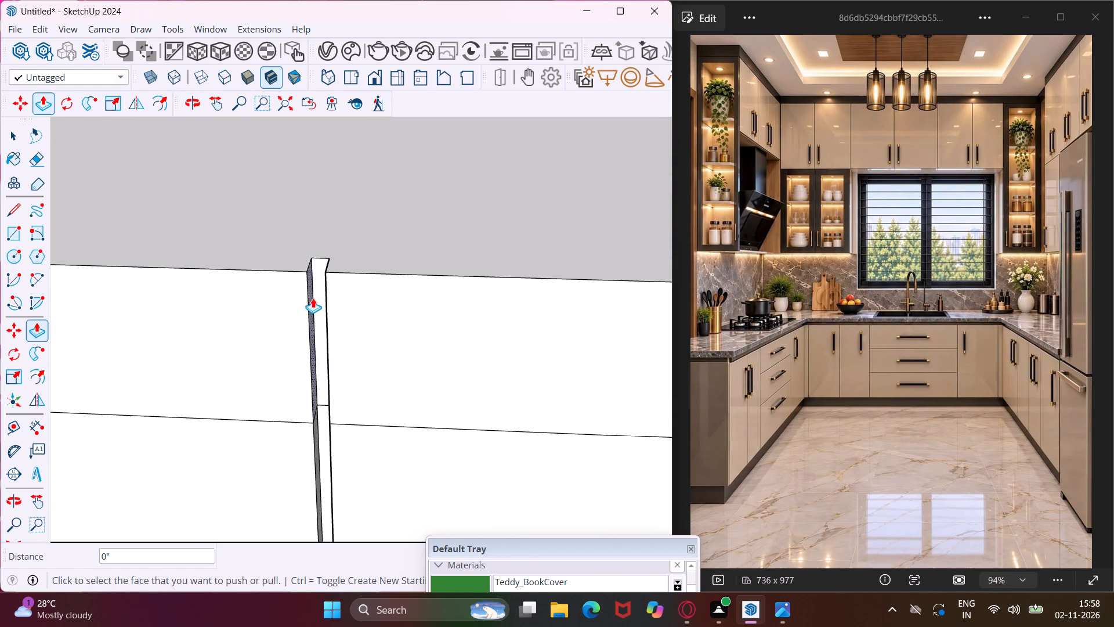
double_click(316, 305)
scroll(187, 273, "down", 10)
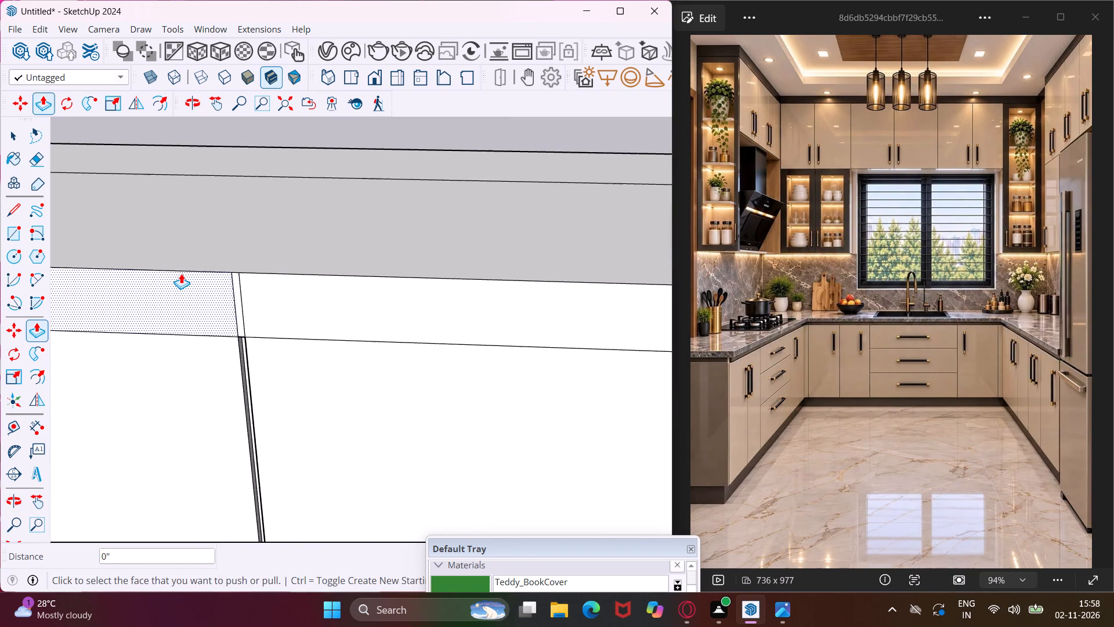
scroll(181, 273, "down", 8)
scroll(512, 284, "up", 6)
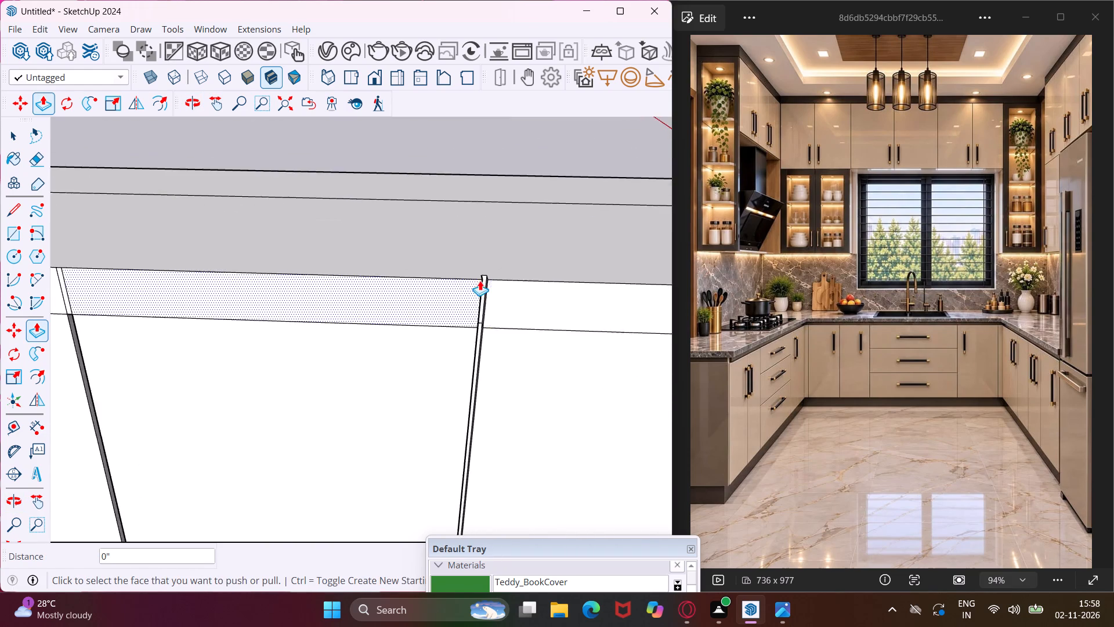
scroll(480, 280, "up", 11)
double_click(488, 287)
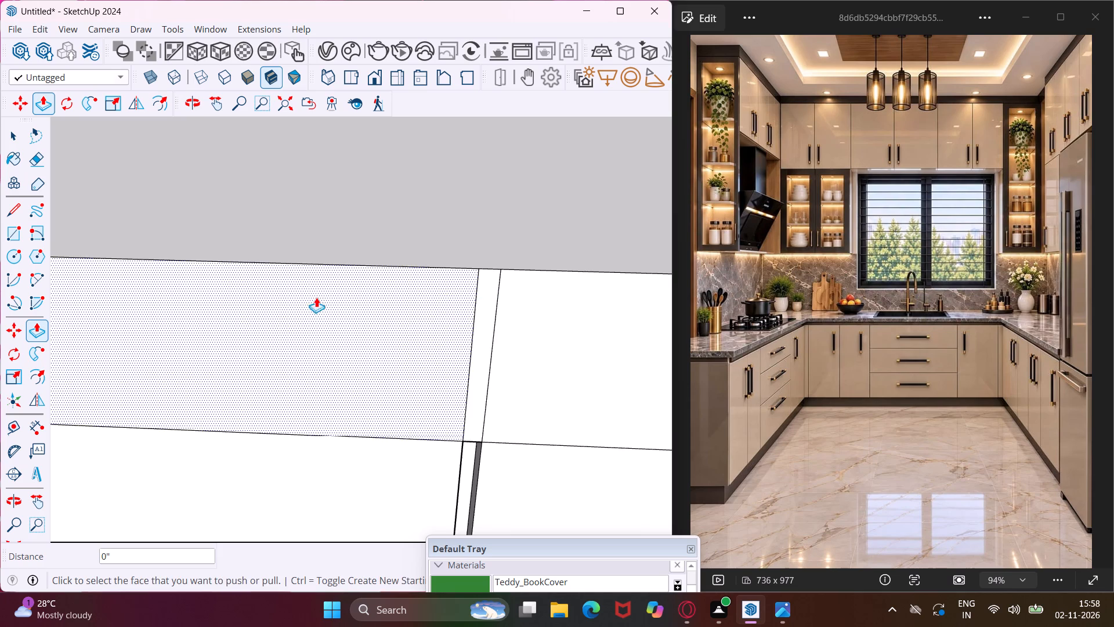
Close the third and fourth door gaps in the fridge-side upper cabinets' raised band with the same Push/Pull.
scroll(316, 297, "down", 5)
scroll(213, 299, "down", 17)
scroll(202, 297, "down", 4)
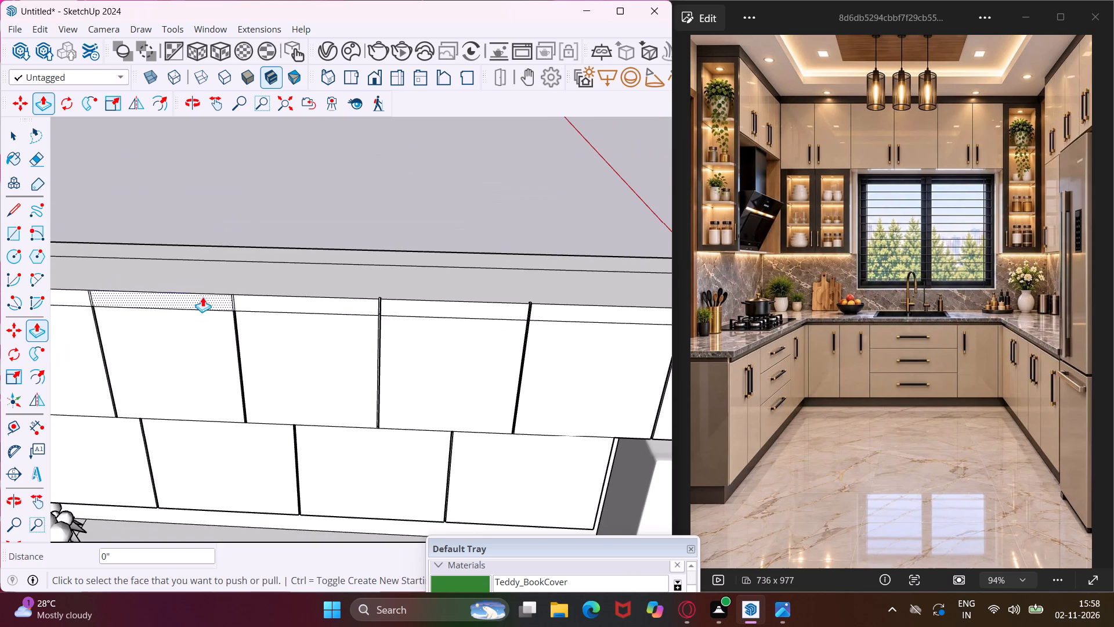
scroll(527, 309, "up", 14)
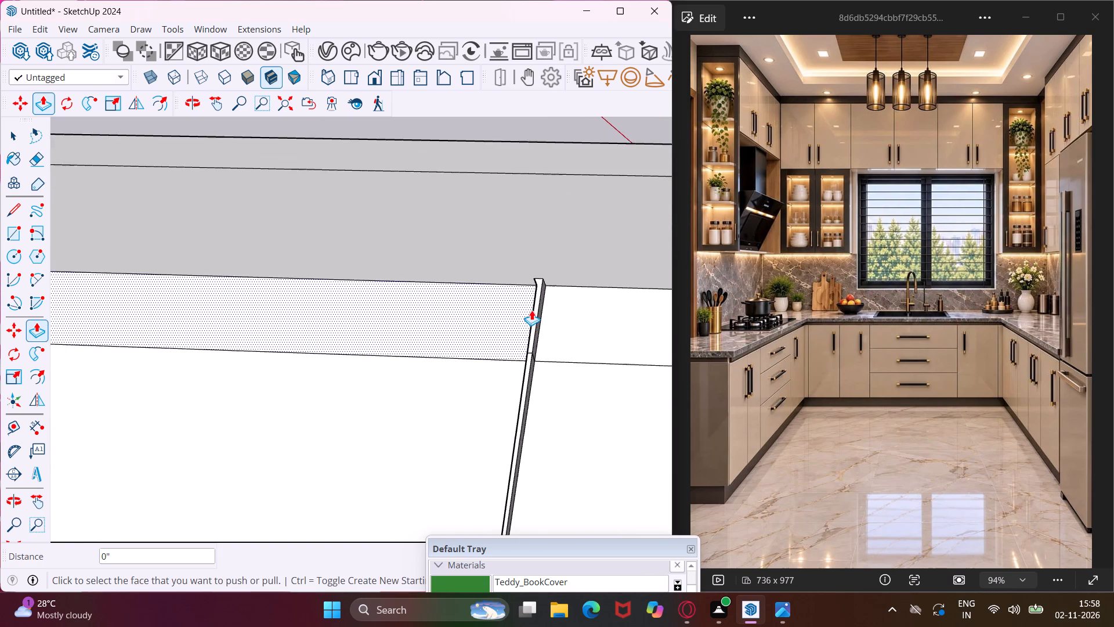
scroll(531, 310, "up", 5)
double_click(532, 312)
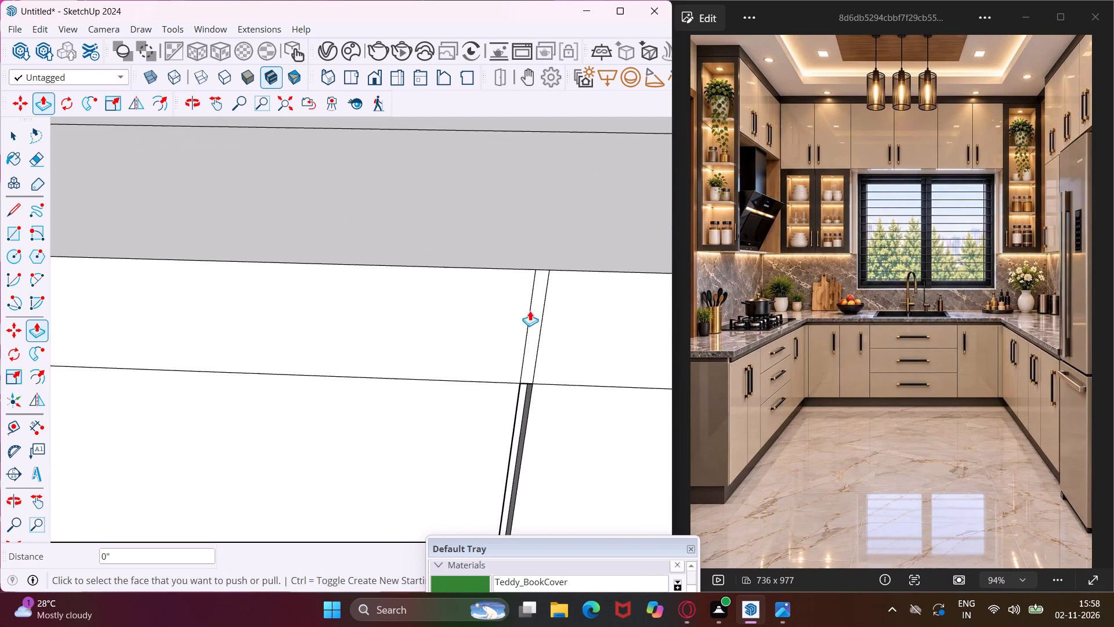
scroll(529, 273, "down", 12)
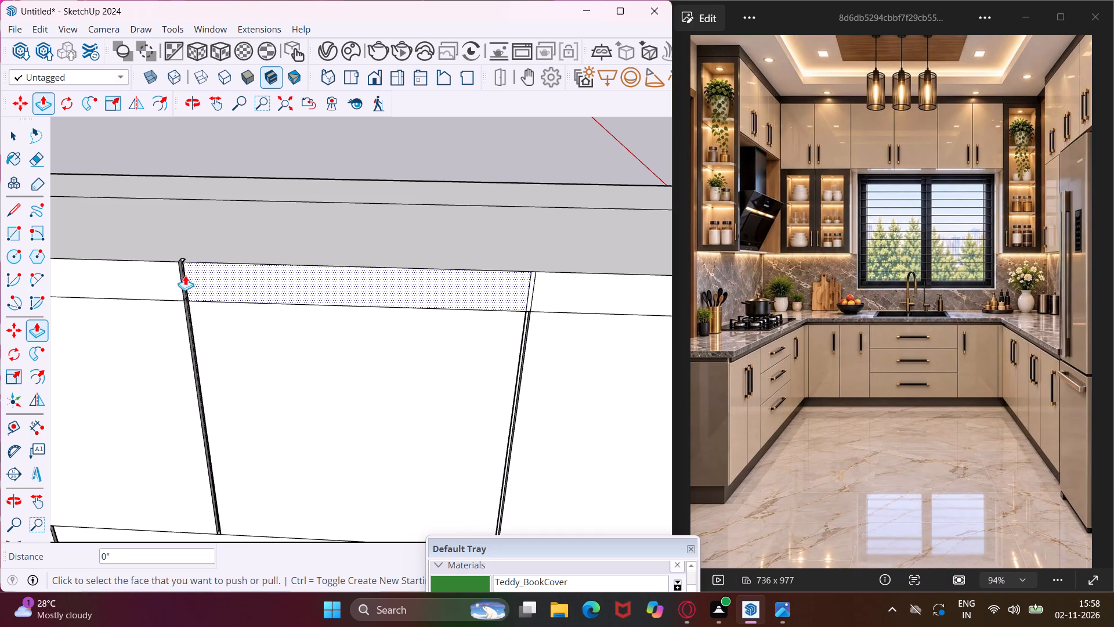
middle_click_drag(179, 272, 236, 280)
scroll(190, 287, "up", 5)
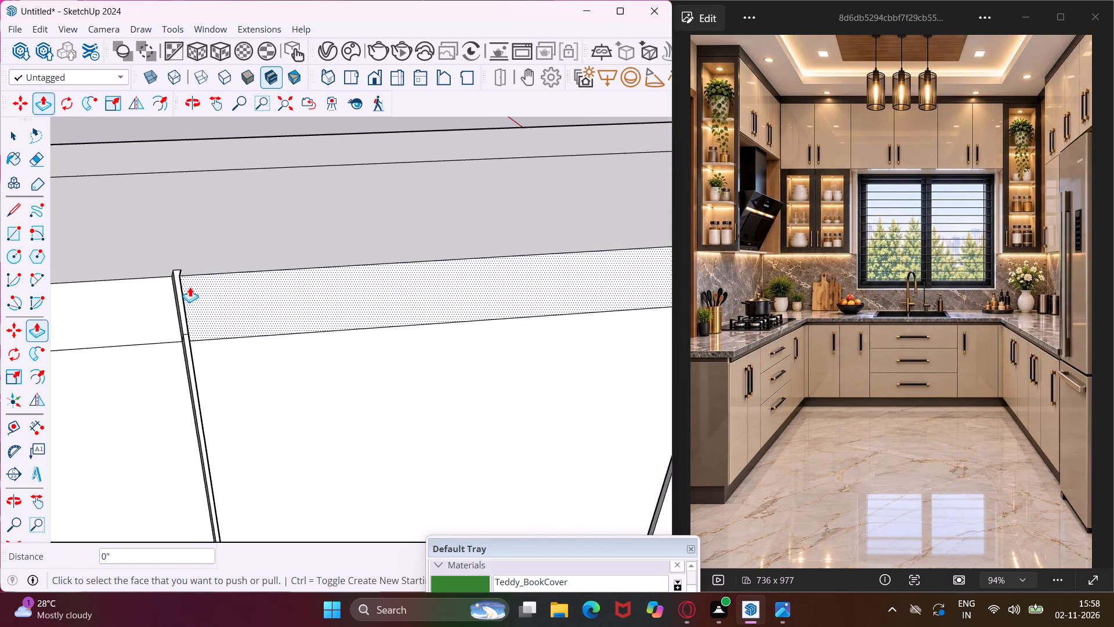
scroll(190, 287, "up", 13)
double_click(165, 291)
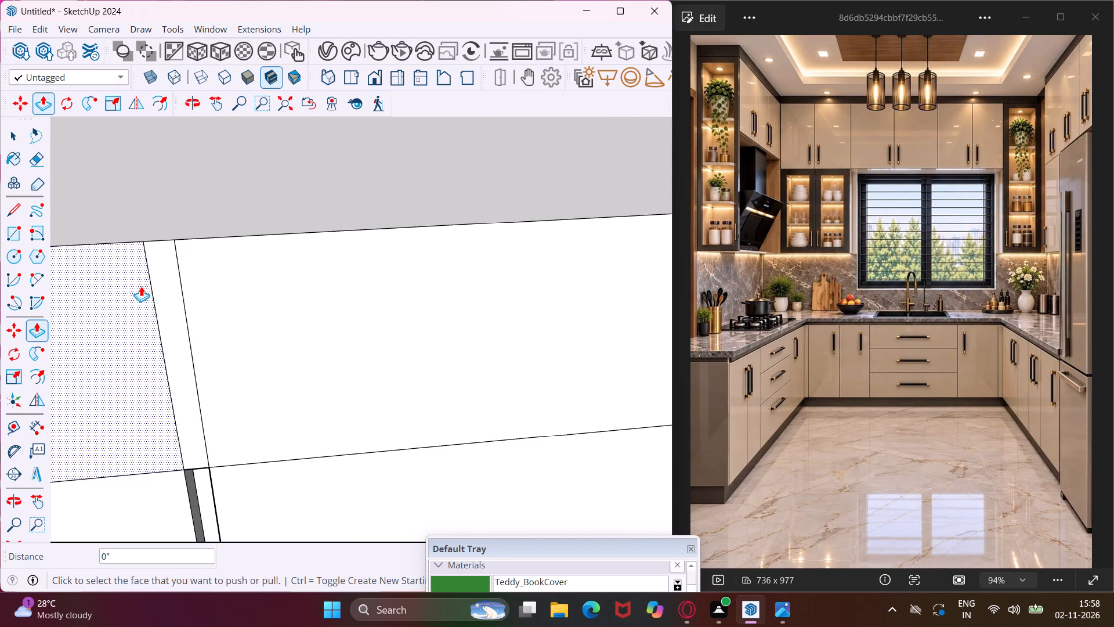
Close the last door gap, above the fridge, in the fridge-side cabinets' raised band with the same Push/Pull.
scroll(141, 286, "down", 16)
scroll(139, 286, "down", 11)
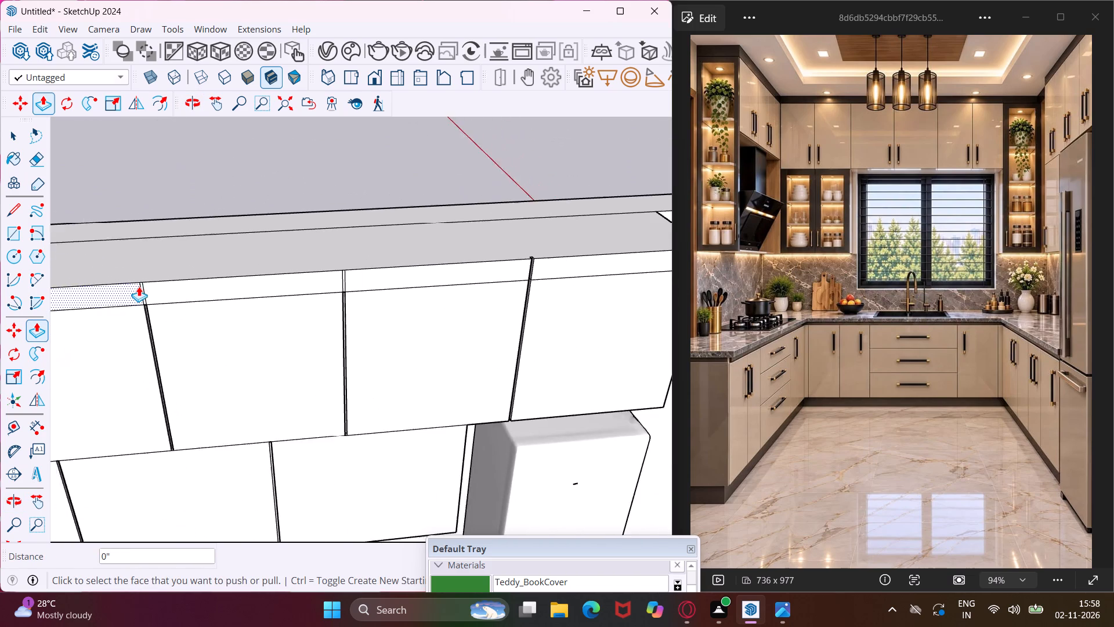
scroll(139, 286, "down", 4)
scroll(409, 272, "up", 11)
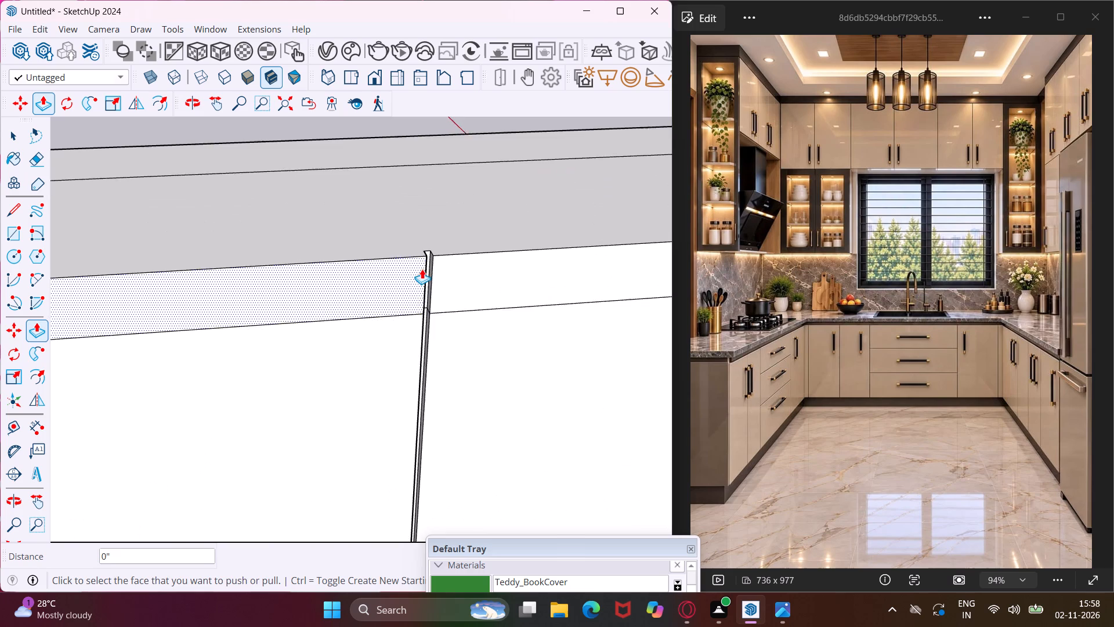
scroll(422, 269, "up", 8)
double_click(429, 271)
scroll(374, 280, "down", 4)
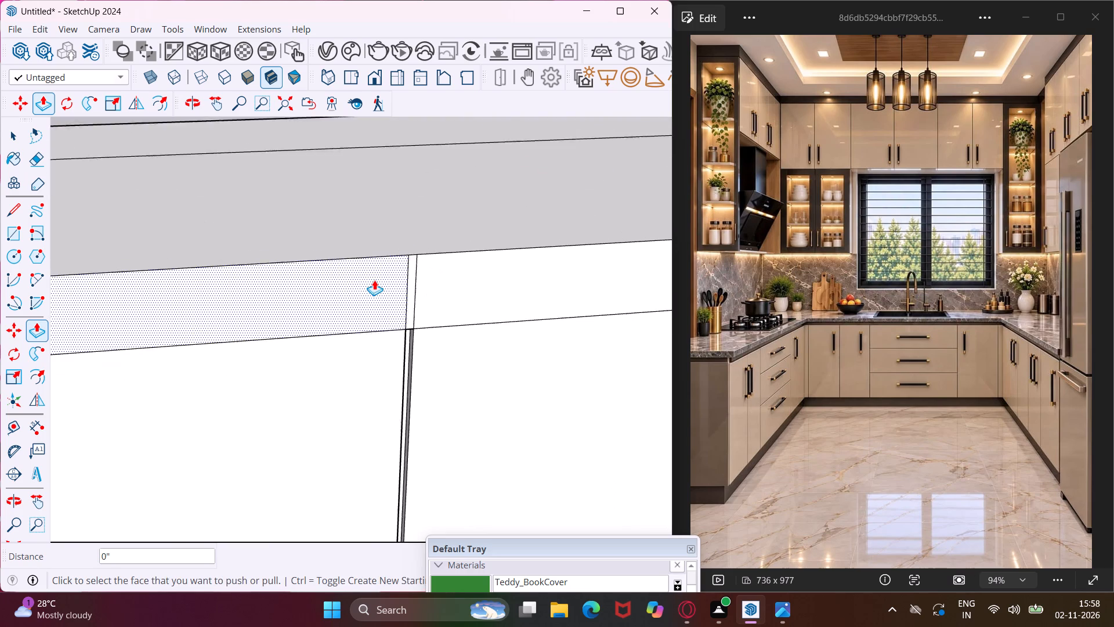
scroll(374, 280, "down", 15)
scroll(371, 261, "down", 12)
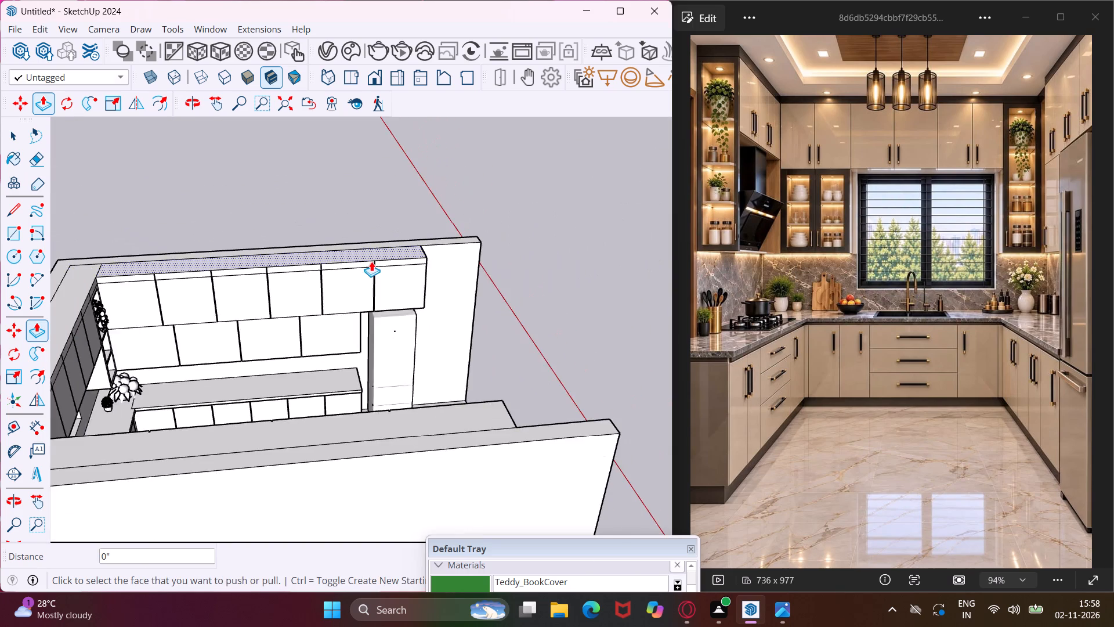
Close the first door gap, beside the range hood on its open-shelf side, in the hood wall cabinets' raised band, repeating the 3/4" Push/Pull.
scroll(371, 261, "down", 6)
middle_click_drag(221, 339, 603, 362)
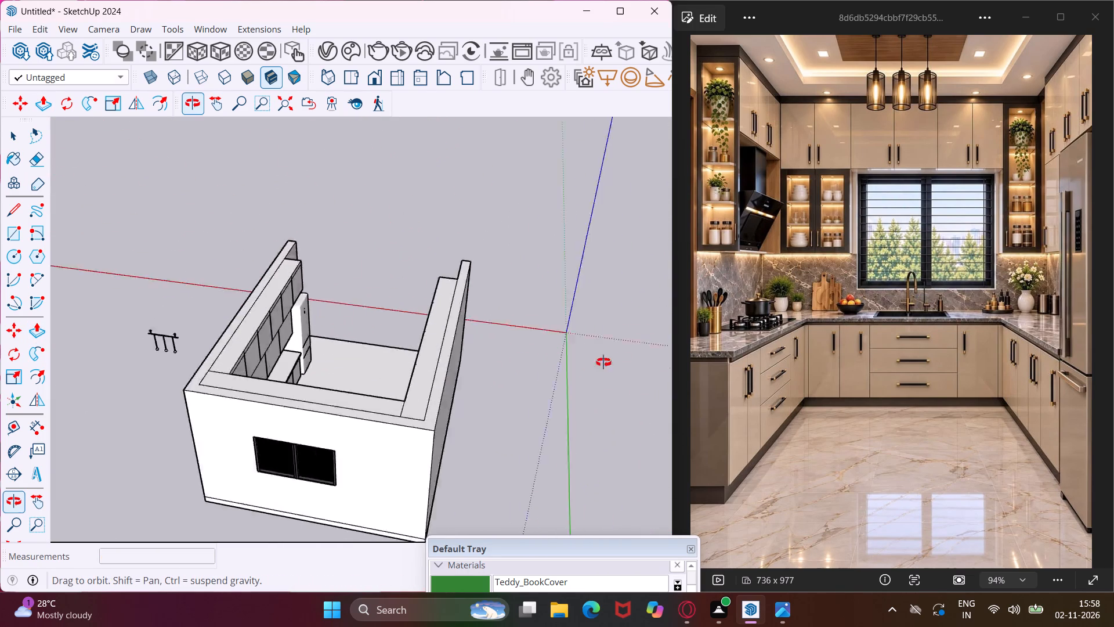
middle_click_drag(603, 362, 1007, 283)
scroll(458, 271, "up", 5)
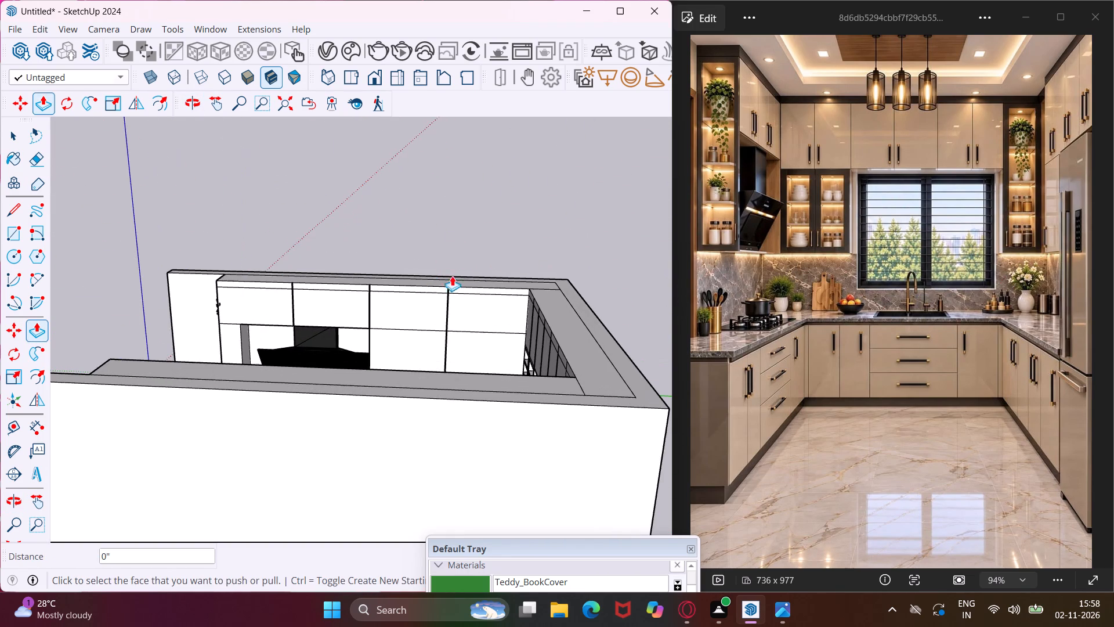
middle_click_drag(295, 286, 377, 304)
scroll(284, 280, "up", 5)
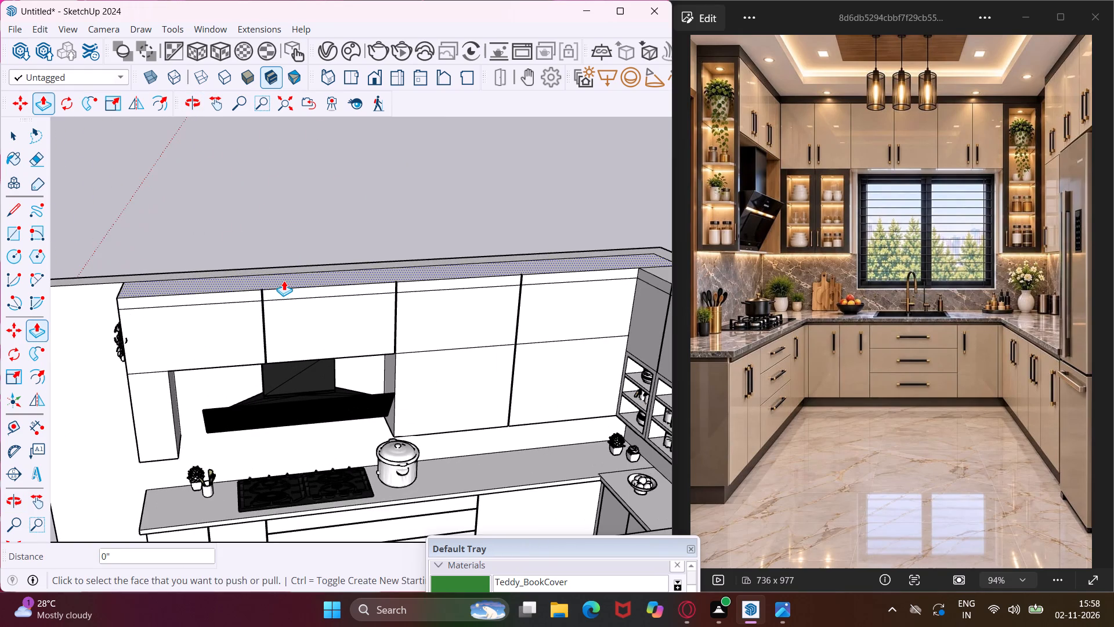
middle_click_drag(272, 289, 375, 278)
scroll(319, 290, "up", 5)
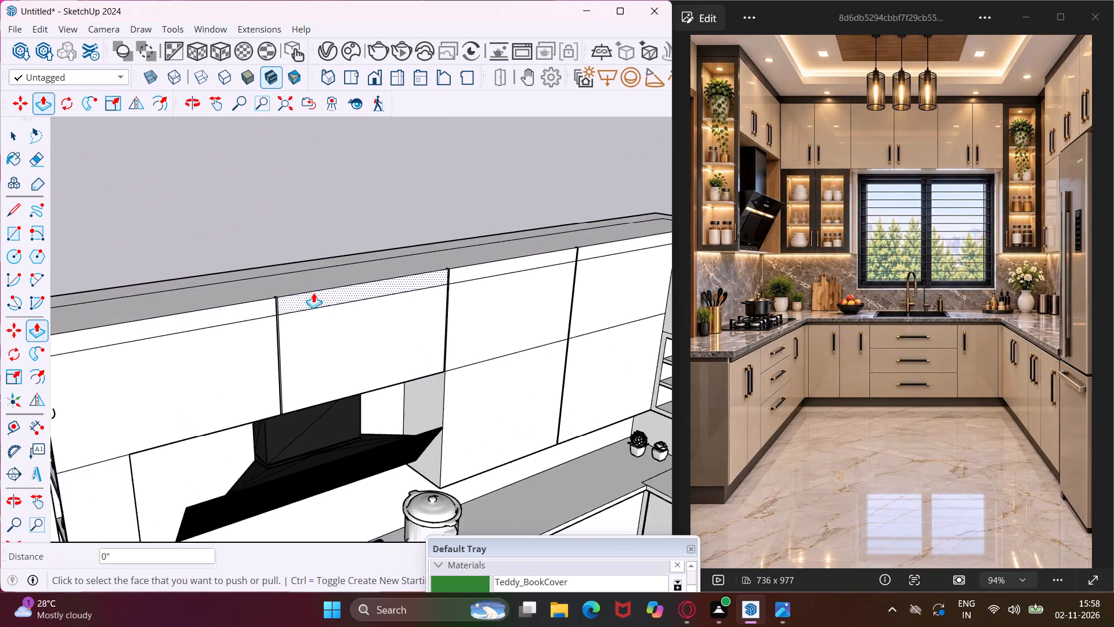
scroll(285, 304, "up", 10)
middle_click_drag(258, 307, 237, 312)
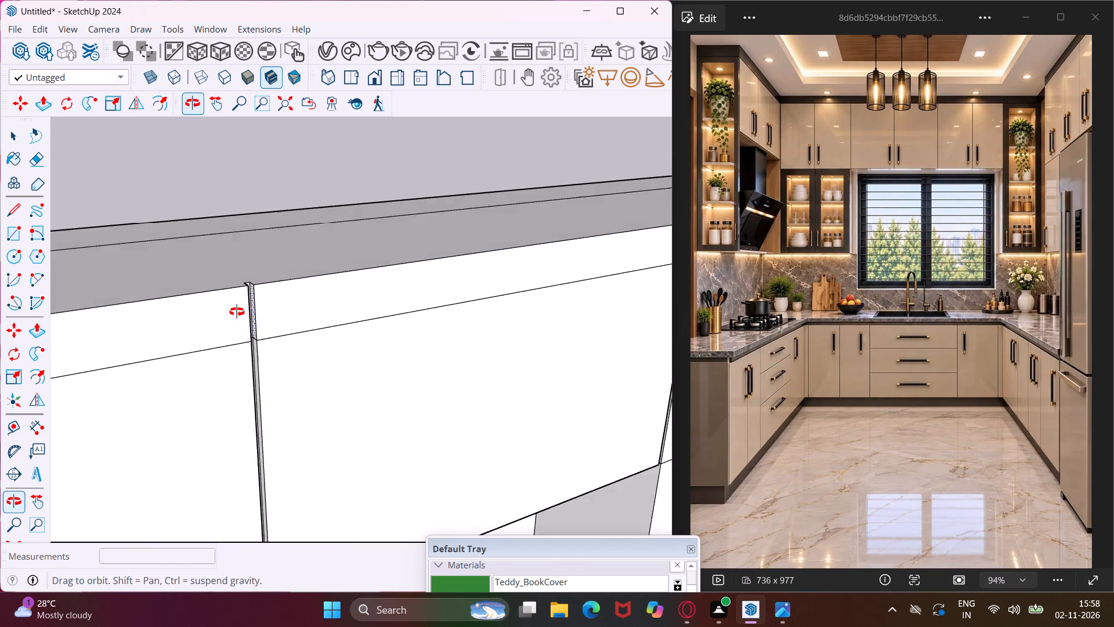
middle_click_drag(237, 312, 160, 344)
scroll(187, 332, "up", 1)
scroll(230, 305, "up", 6)
double_click(231, 304)
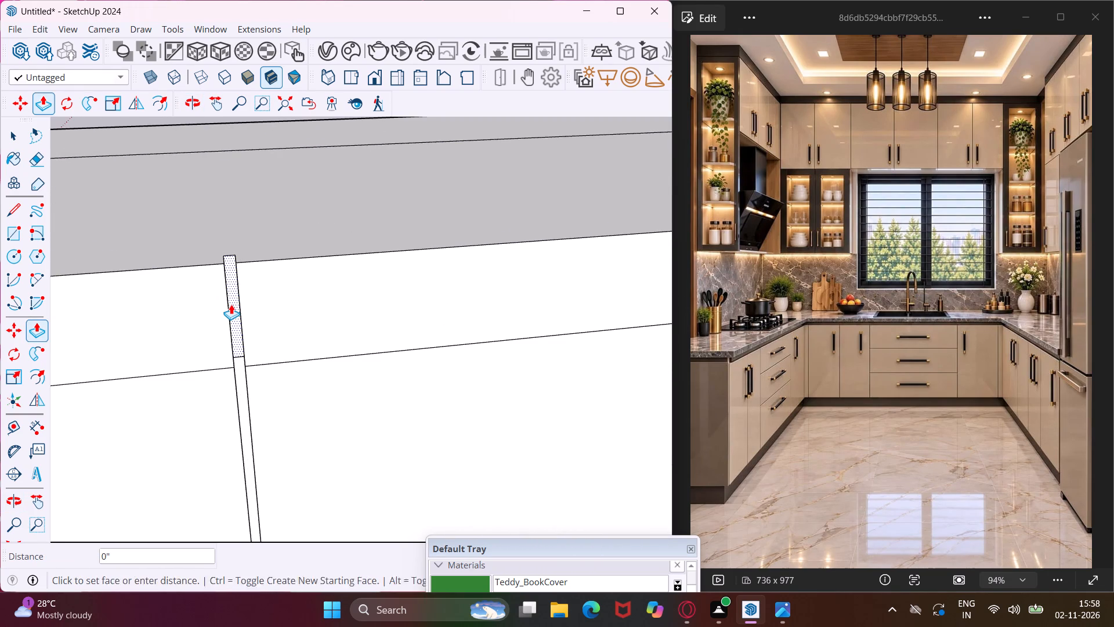
Close the door gap on the pot side of the range hood in the same raised band with the same Push/Pull.
scroll(180, 312, "down", 16)
scroll(180, 312, "down", 5)
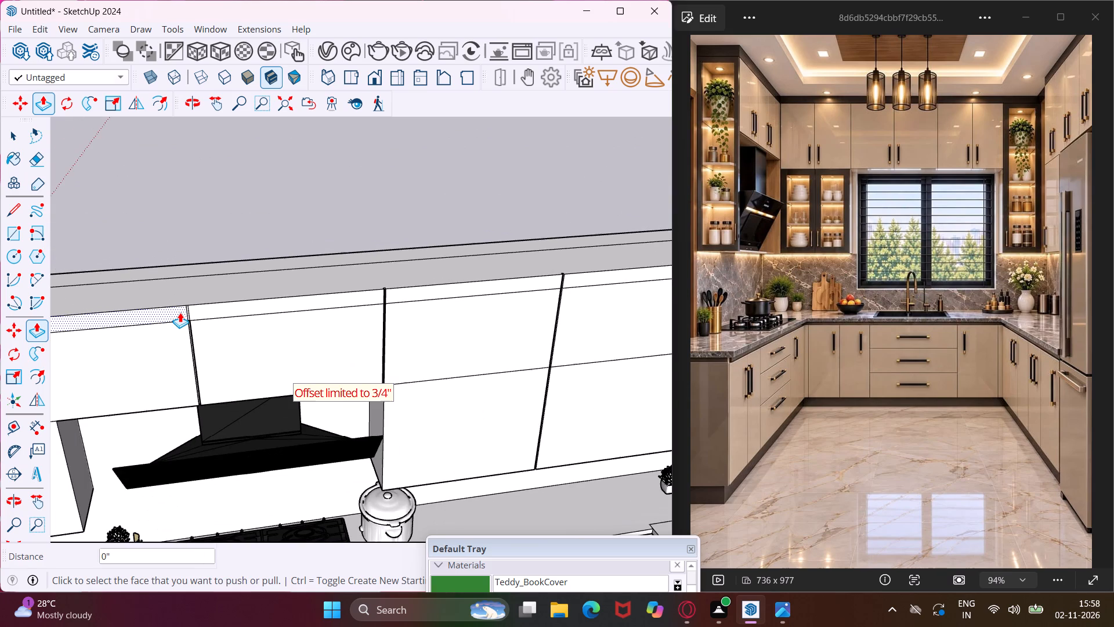
scroll(411, 286, "up", 12)
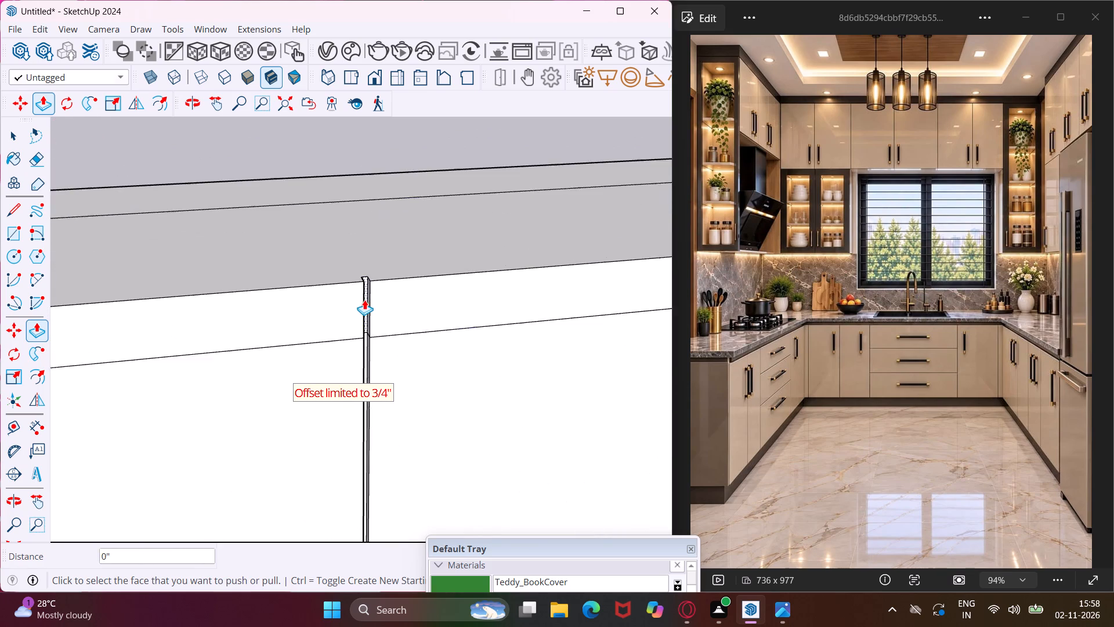
scroll(364, 300, "up", 5)
double_click(364, 300)
Close the last door gap, nearest the corner, in the hood wall cabinets' raised band with the same Push/Pull.
scroll(199, 331, "down", 5)
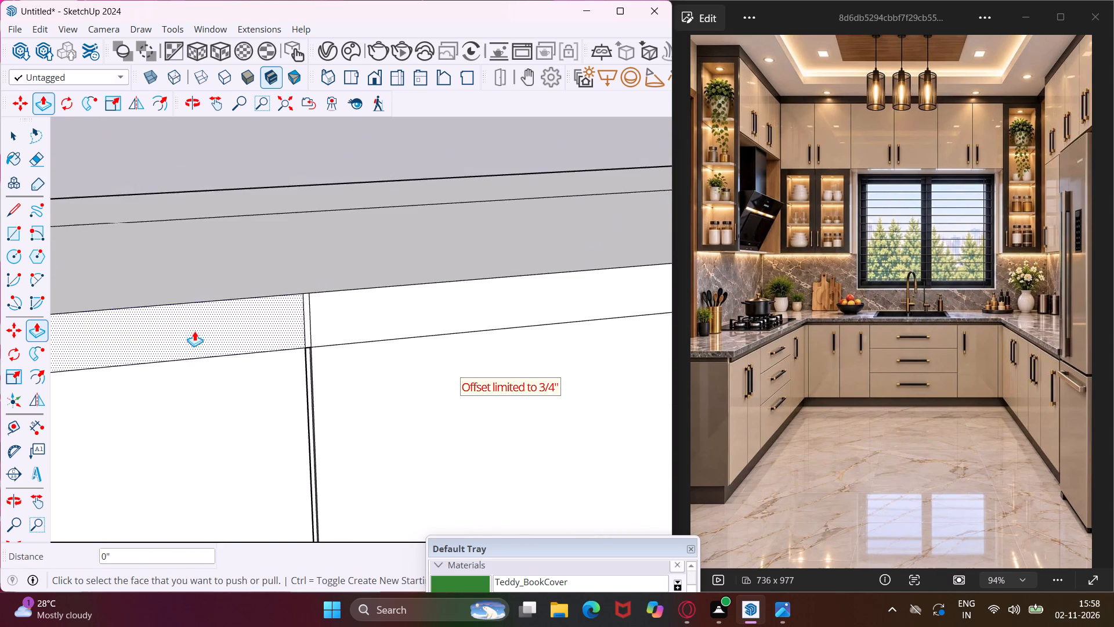
scroll(193, 331, "down", 13)
scroll(439, 310, "up", 2)
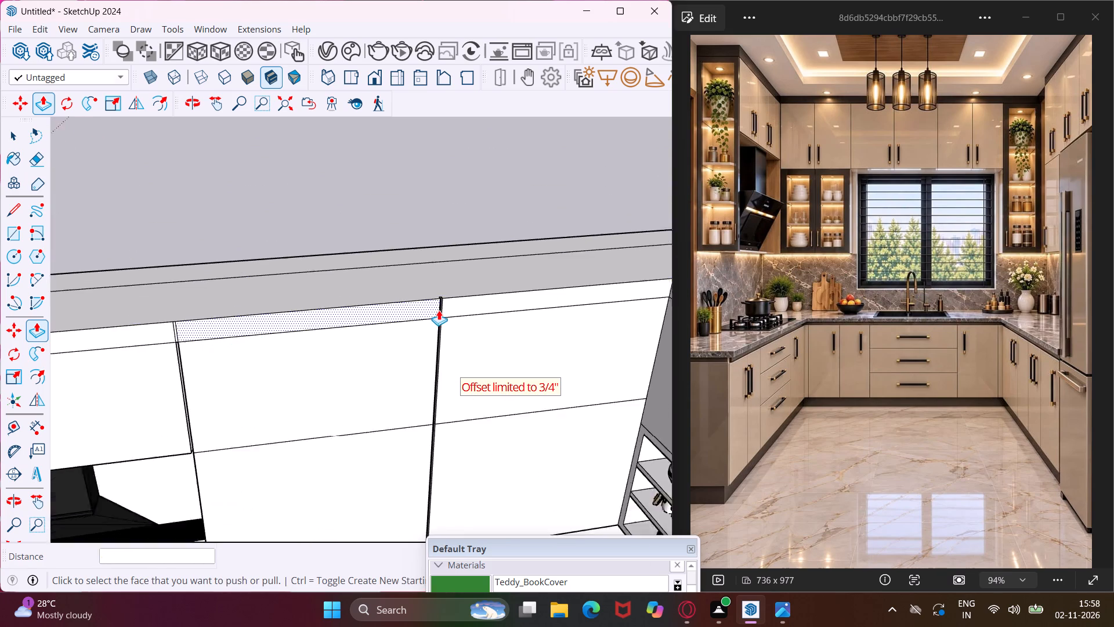
scroll(439, 310, "up", 15)
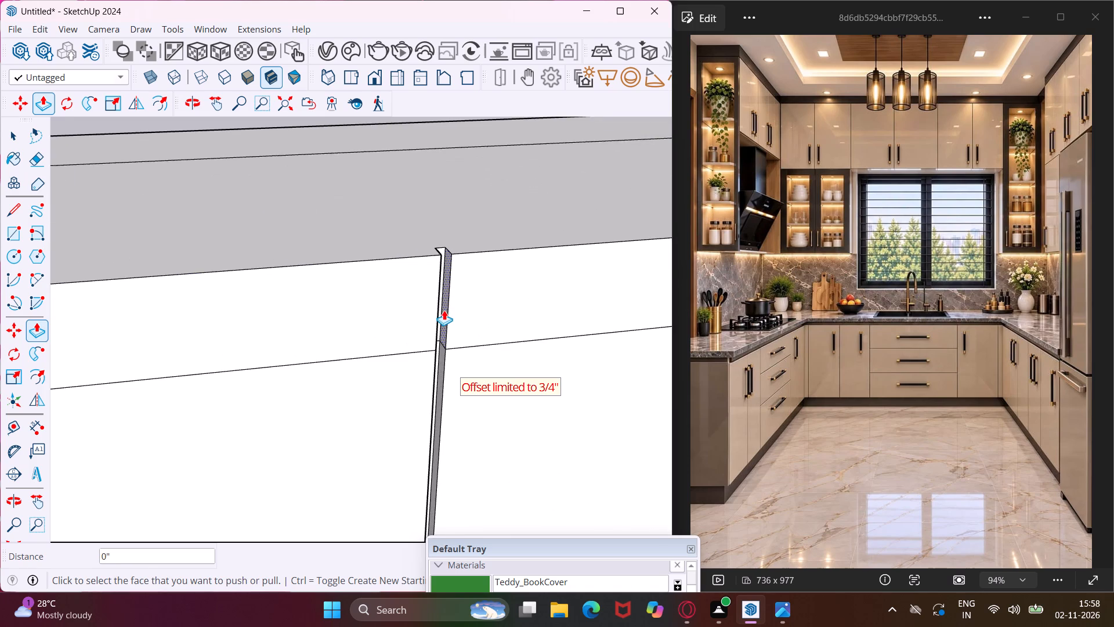
middle_click_drag(444, 310, 375, 322)
scroll(437, 298, "up", 4)
double_click(443, 290)
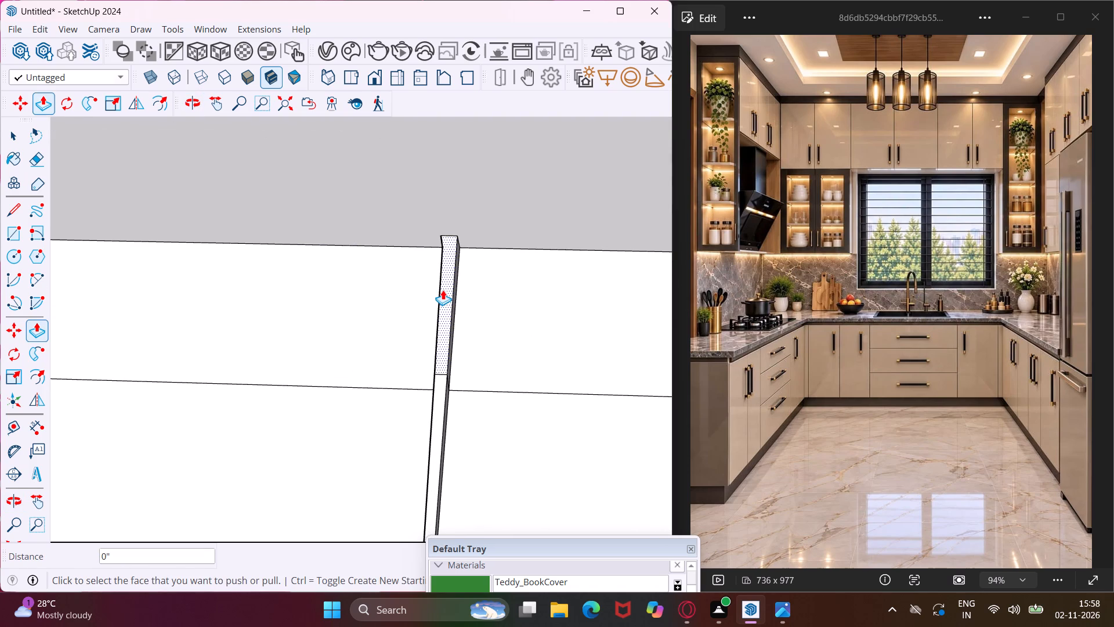
scroll(359, 307, "down", 5)
key("Escape")
key("space")
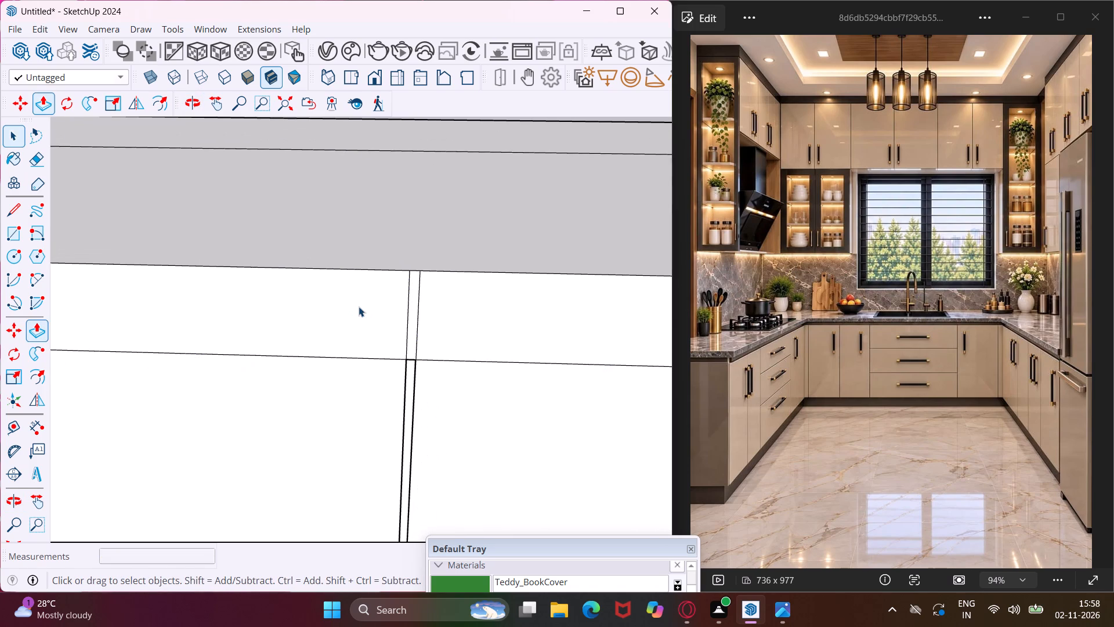
Erase the two leftover seam lines of the filled gap nearest the corner in the hood wall cabinets' raised band.
key("e")
left_click_drag(408, 312, 435, 312)
scroll(435, 300, "down", 11)
scroll(385, 288, "down", 13)
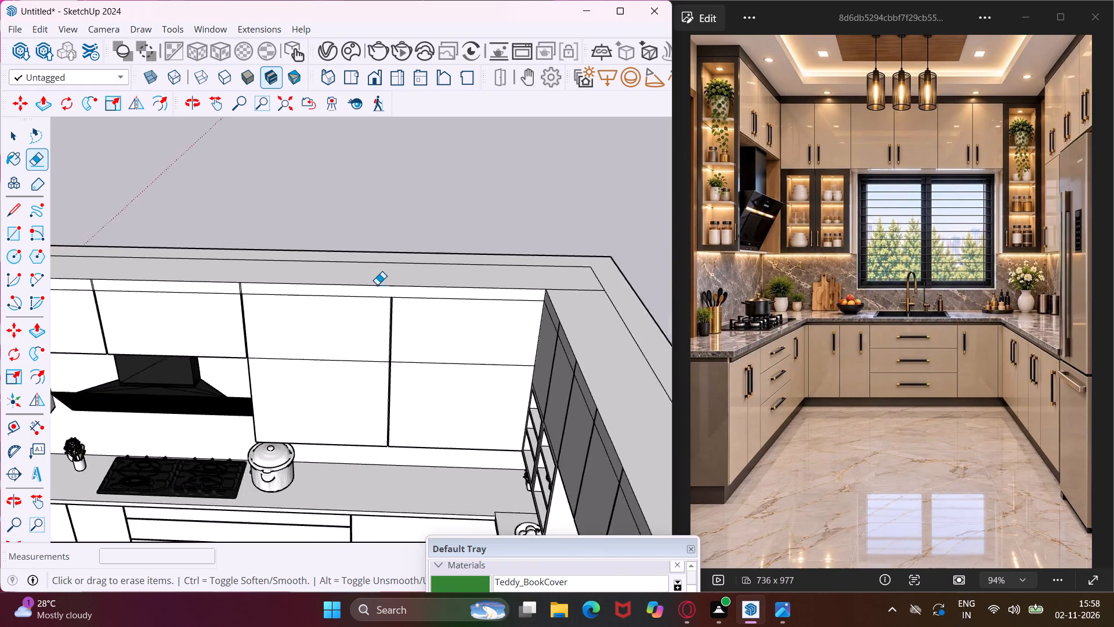
Erase the leftover seam lines at the two filled gaps either side of the range hood in the hood wall cabinets' raised band.
scroll(129, 278, "up", 6)
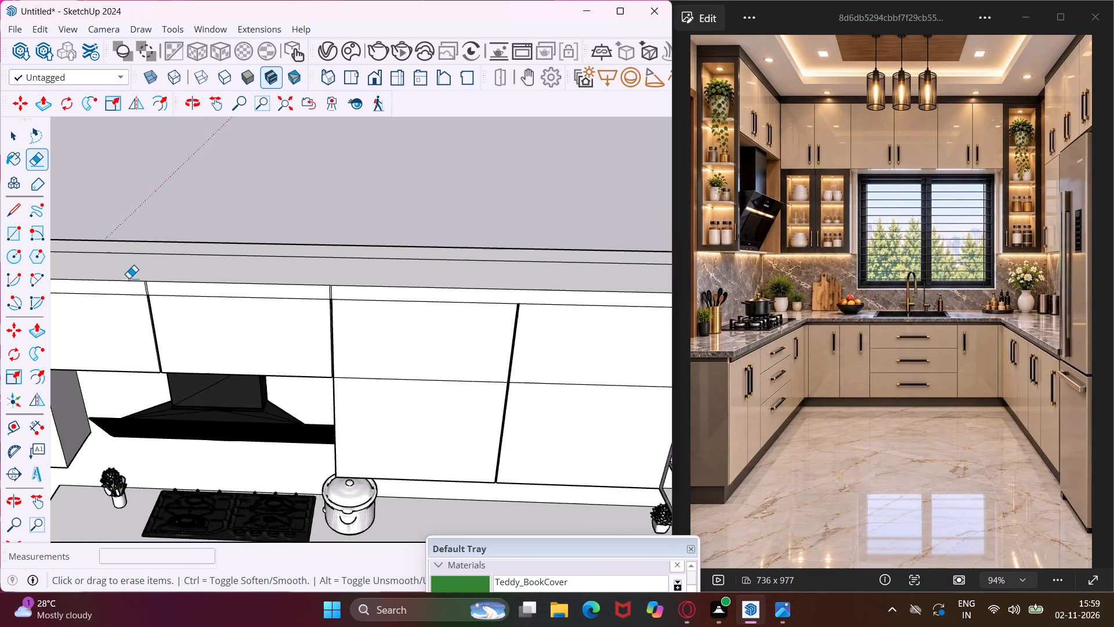
scroll(129, 278, "up", 13)
left_click_drag(183, 323, 233, 327)
scroll(179, 312, "down", 13)
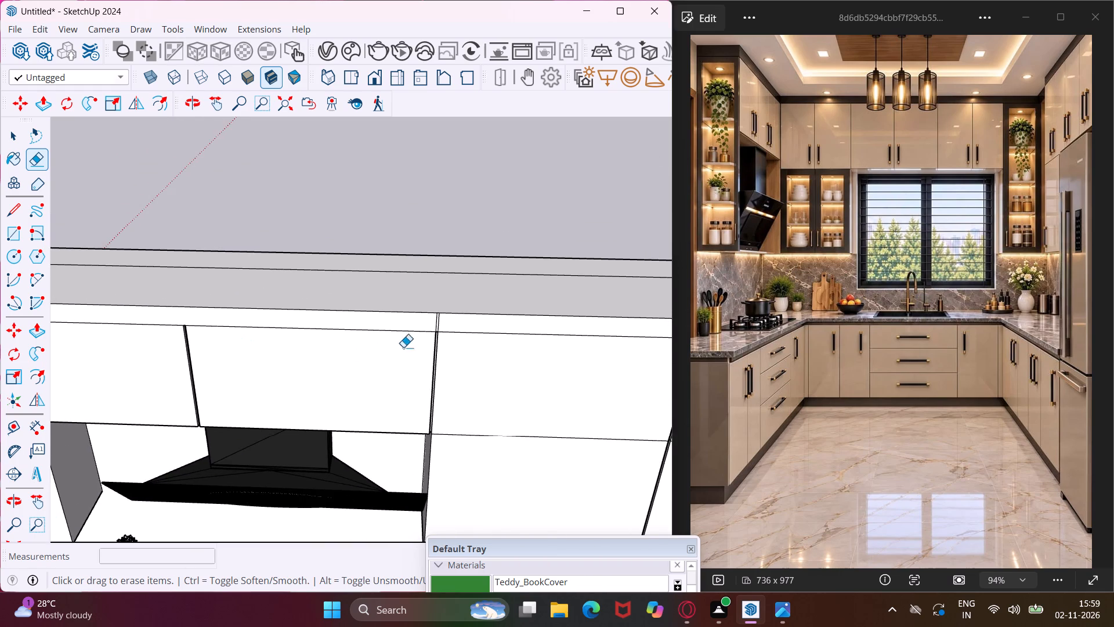
scroll(446, 323, "up", 12)
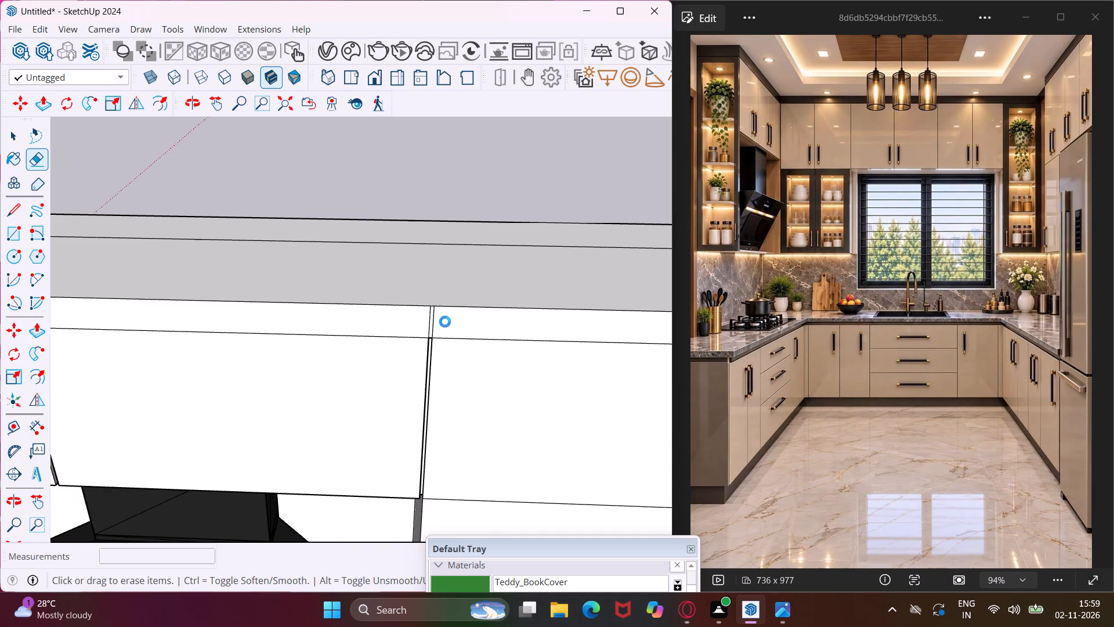
scroll(443, 321, "up", 3)
left_click_drag(441, 320, 410, 325)
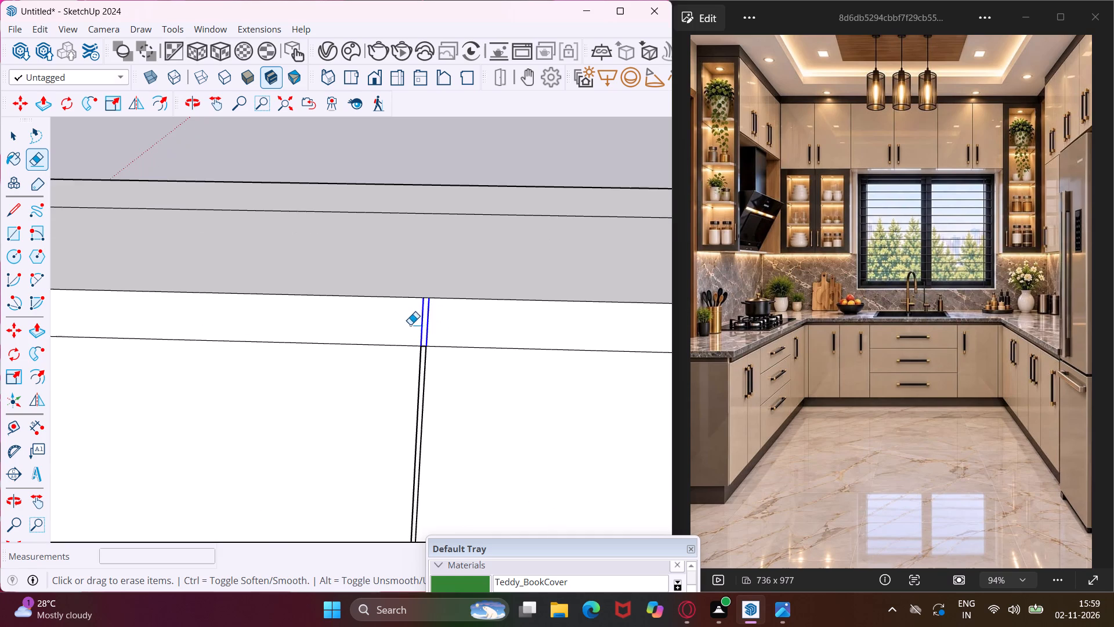
left_click_drag(410, 325, 410, 325)
Erase the seam lines at the first two filled gaps from the hood-side corner in the window wall cabinets' raised band.
scroll(364, 316, "down", 6)
scroll(269, 308, "down", 13)
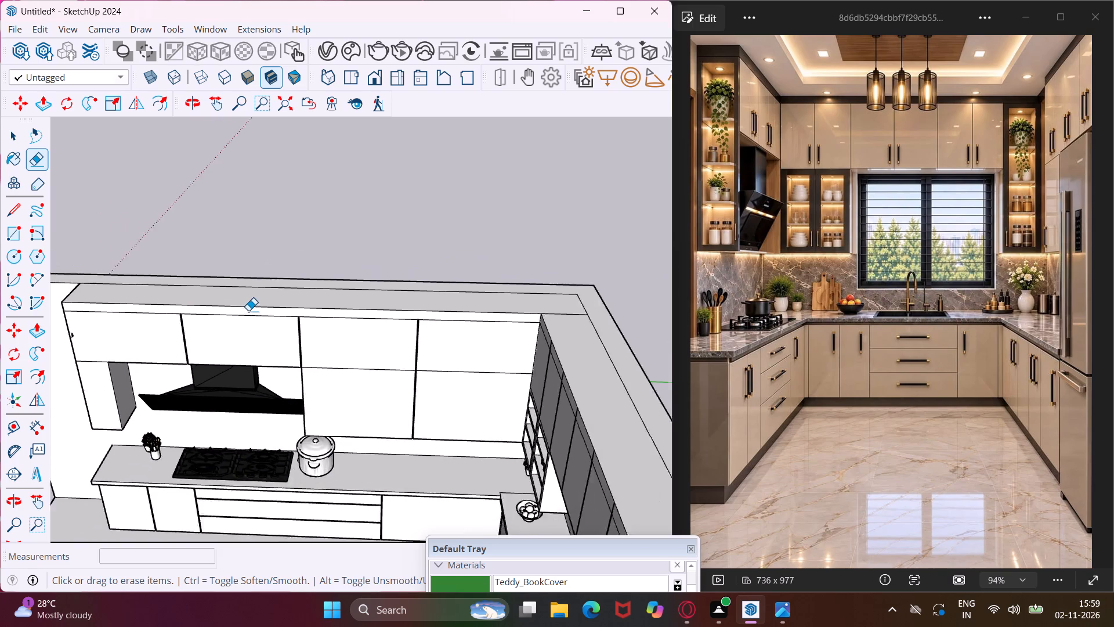
scroll(248, 311, "down", 8)
middle_click_drag(301, 331, 662, 312)
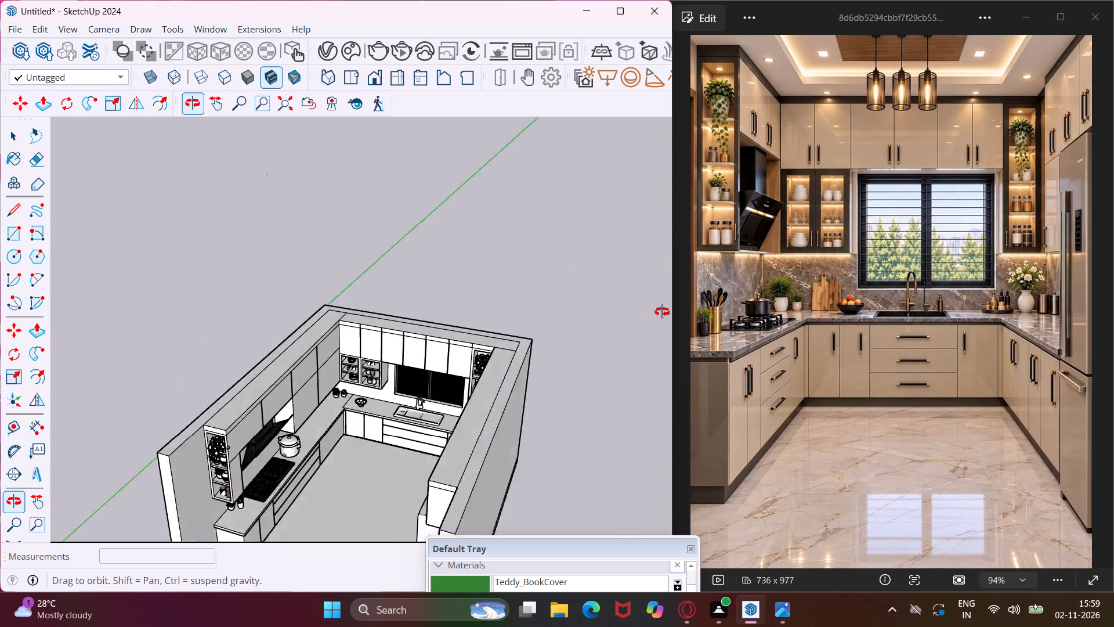
middle_click_drag(662, 312, 694, 305)
scroll(458, 327, "up", 11)
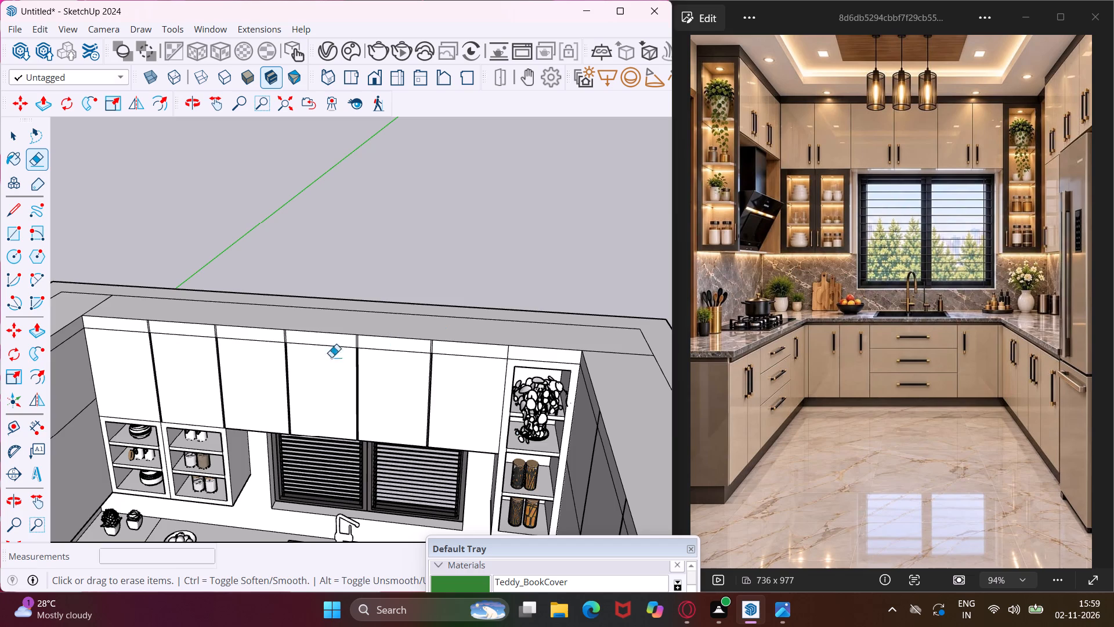
scroll(117, 333, "up", 10)
left_click_drag(178, 313, 207, 319)
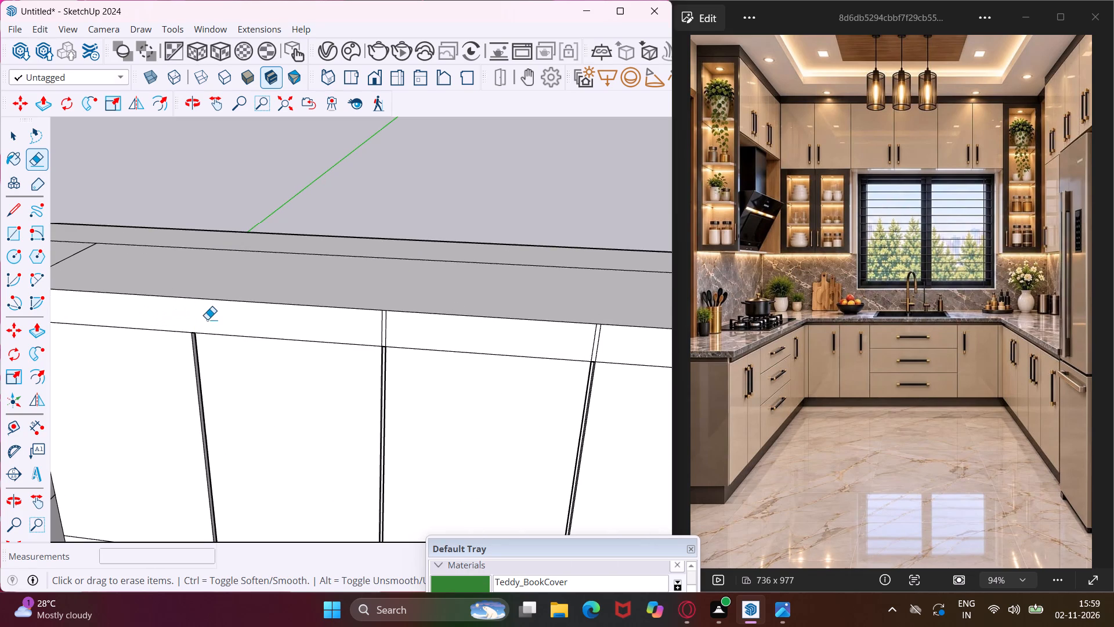
left_click_drag(372, 336, 412, 331)
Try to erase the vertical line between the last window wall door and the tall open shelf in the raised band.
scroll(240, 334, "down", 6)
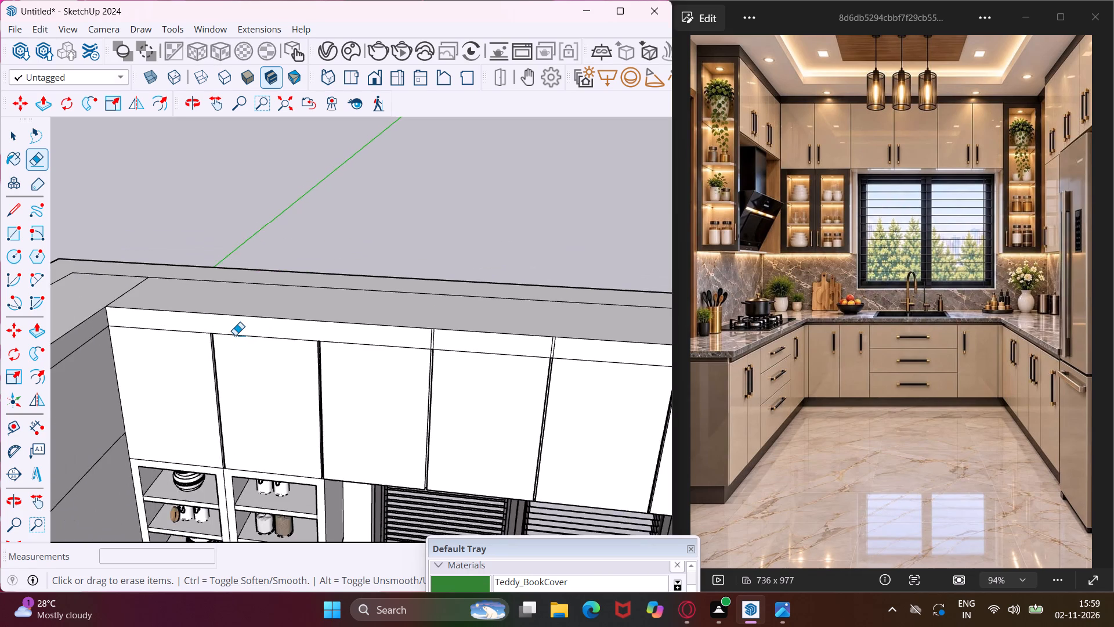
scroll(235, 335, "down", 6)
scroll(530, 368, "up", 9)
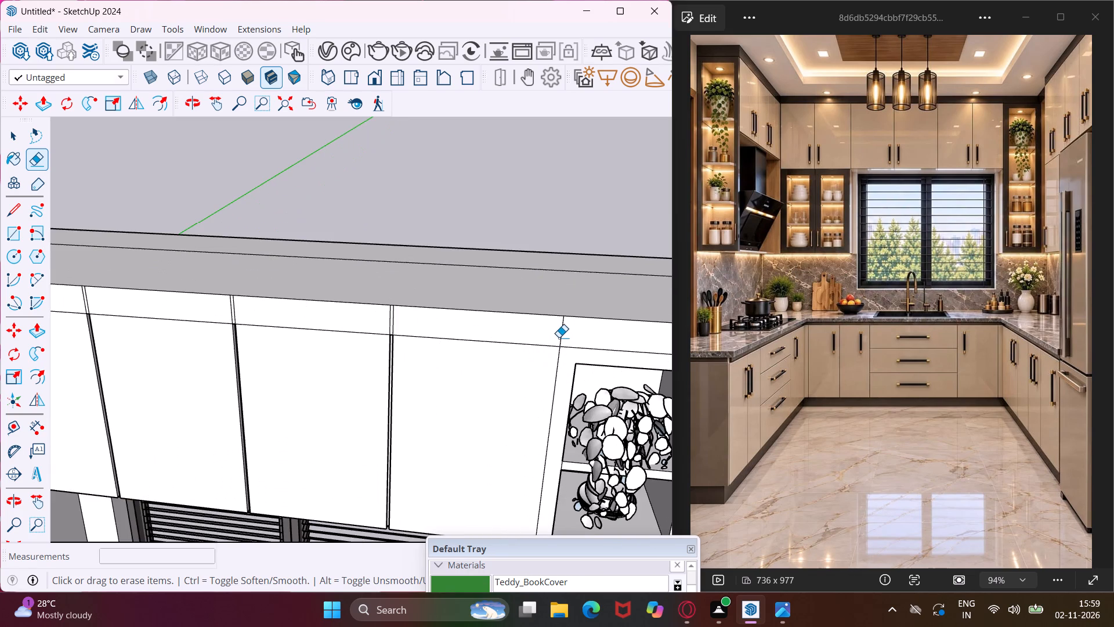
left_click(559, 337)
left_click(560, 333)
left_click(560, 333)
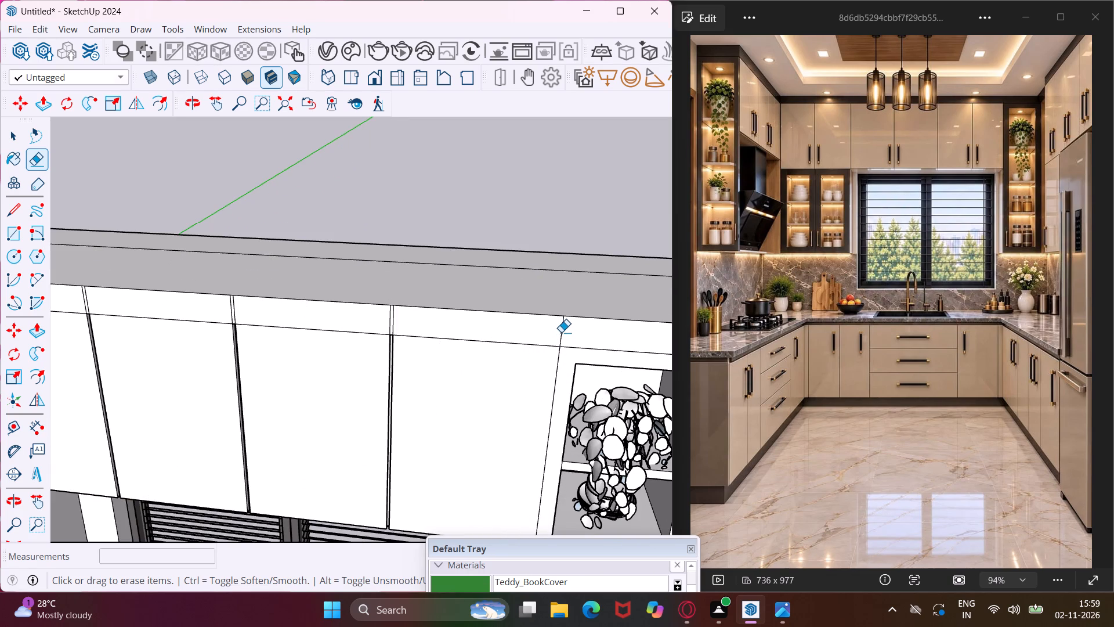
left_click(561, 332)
Erase the seam lines at the remaining three filled gaps in the window wall cabinets' raised band.
scroll(562, 331, "down", 3)
scroll(183, 309, "down", 1)
scroll(179, 305, "up", 6)
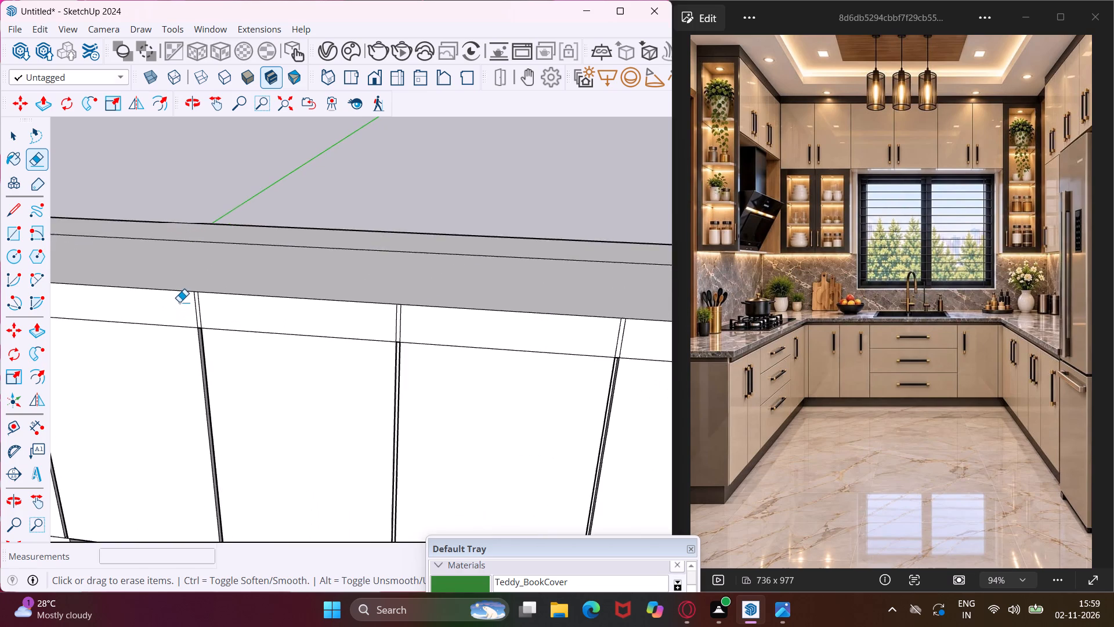
scroll(179, 302, "up", 5)
left_click_drag(179, 302, 243, 315)
scroll(145, 319, "down", 6)
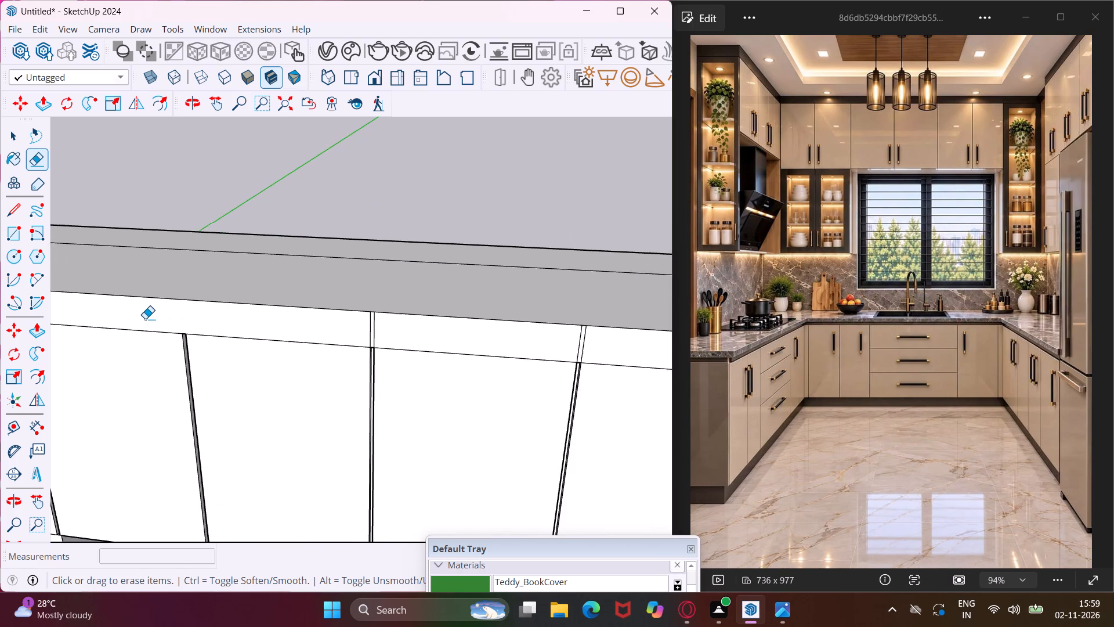
scroll(145, 319, "down", 3)
scroll(379, 355, "up", 8)
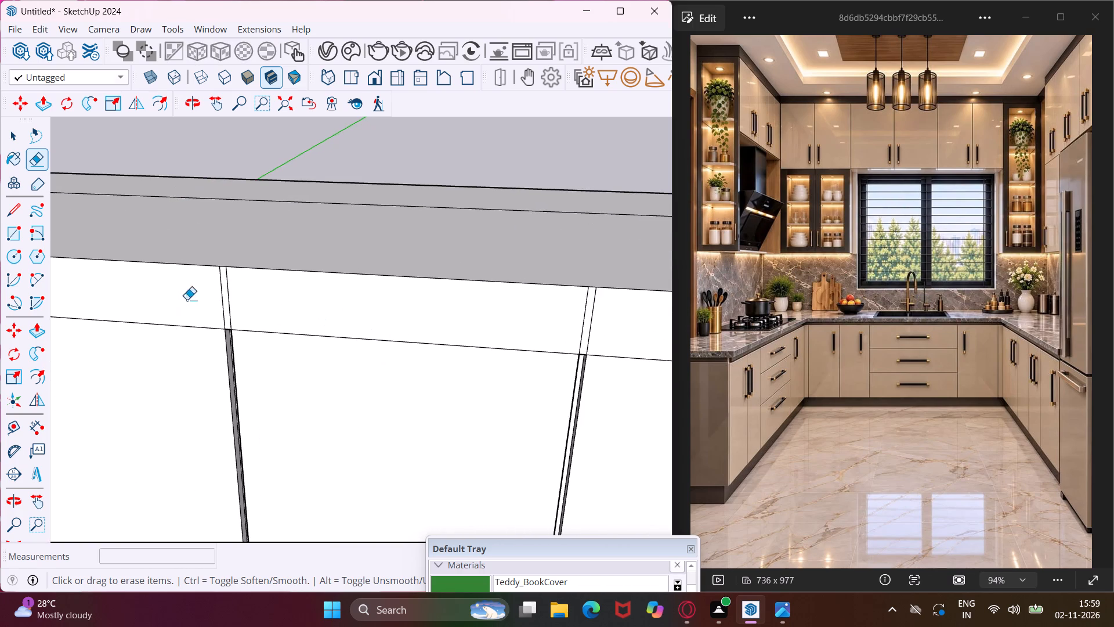
left_click_drag(203, 298, 251, 302)
left_click_drag(552, 326, 556, 325)
left_click_drag(556, 325, 599, 323)
Erase the seam lines at the two filled gaps nearest the corner in the fridge-side upper cabinets' raised band.
scroll(320, 319, "down", 7)
scroll(268, 312, "down", 11)
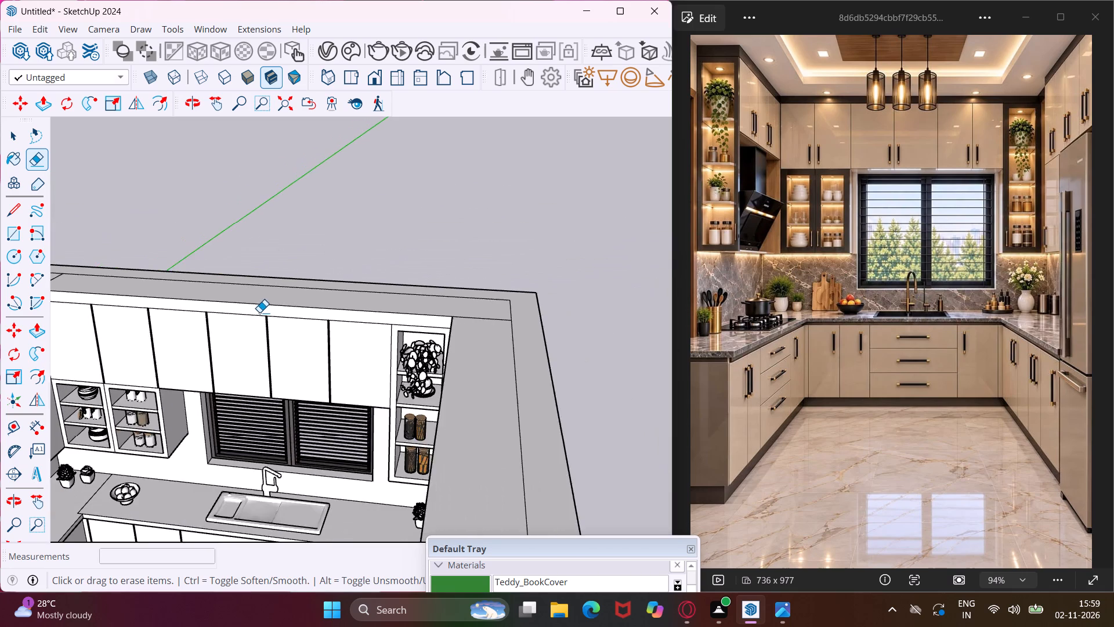
scroll(259, 312, "down", 6)
middle_click_drag(269, 326, 650, 351)
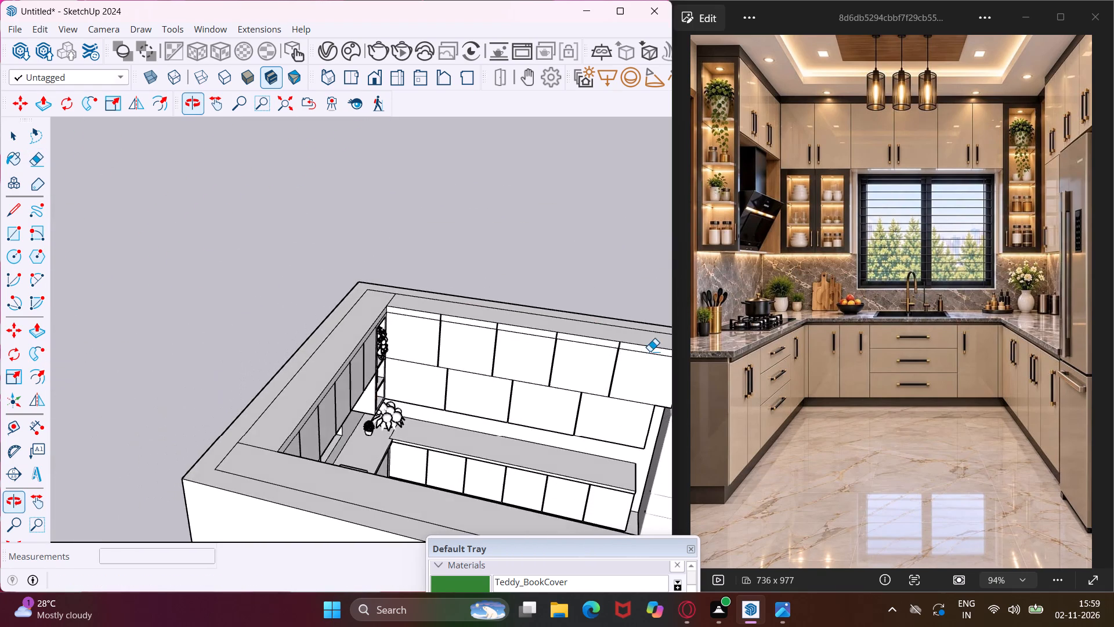
scroll(648, 347, "up", 4)
scroll(579, 345, "up", 5)
scroll(486, 323, "up", 4)
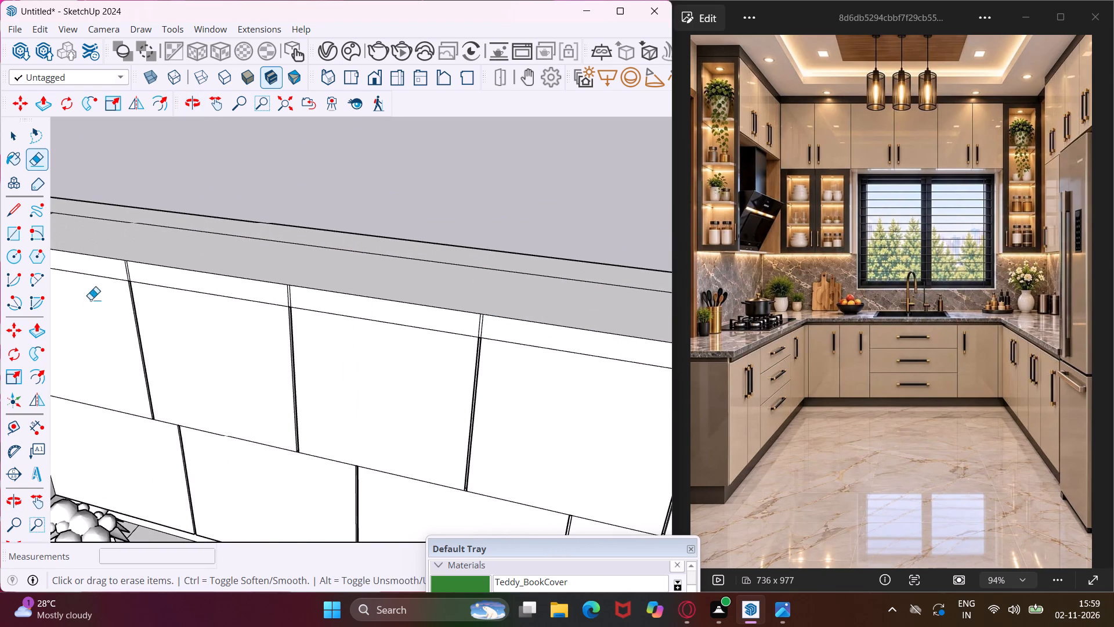
left_click_drag(117, 268, 142, 271)
left_click_drag(263, 296, 306, 301)
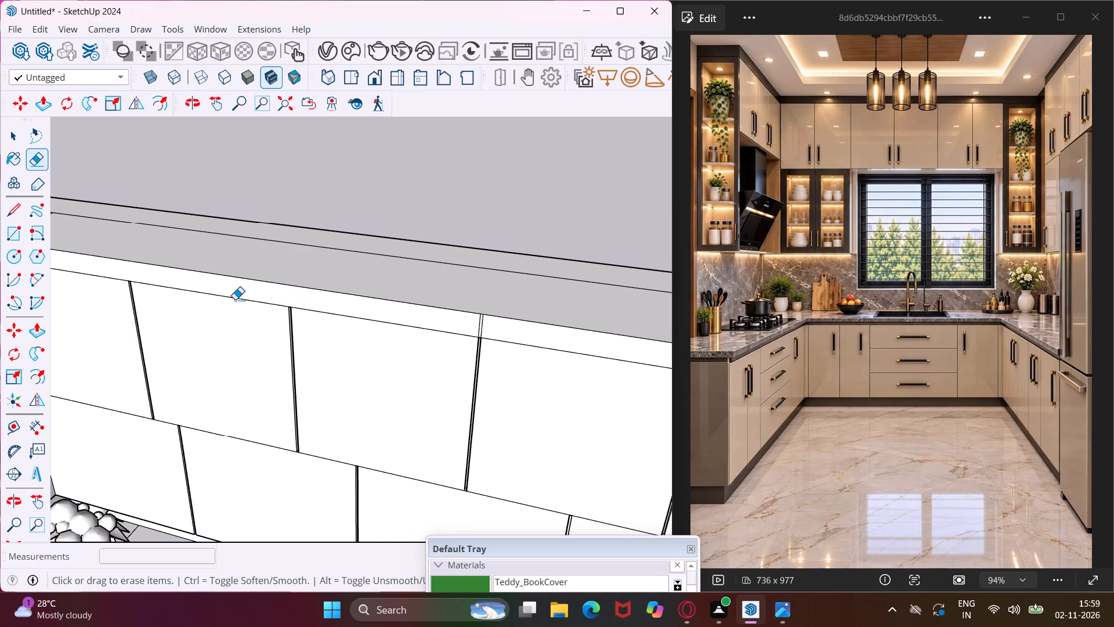
Erase the seam lines at the remaining three filled gaps in the fridge-side upper cabinets' raised band.
scroll(235, 300, "down", 8)
scroll(387, 333, "up", 9)
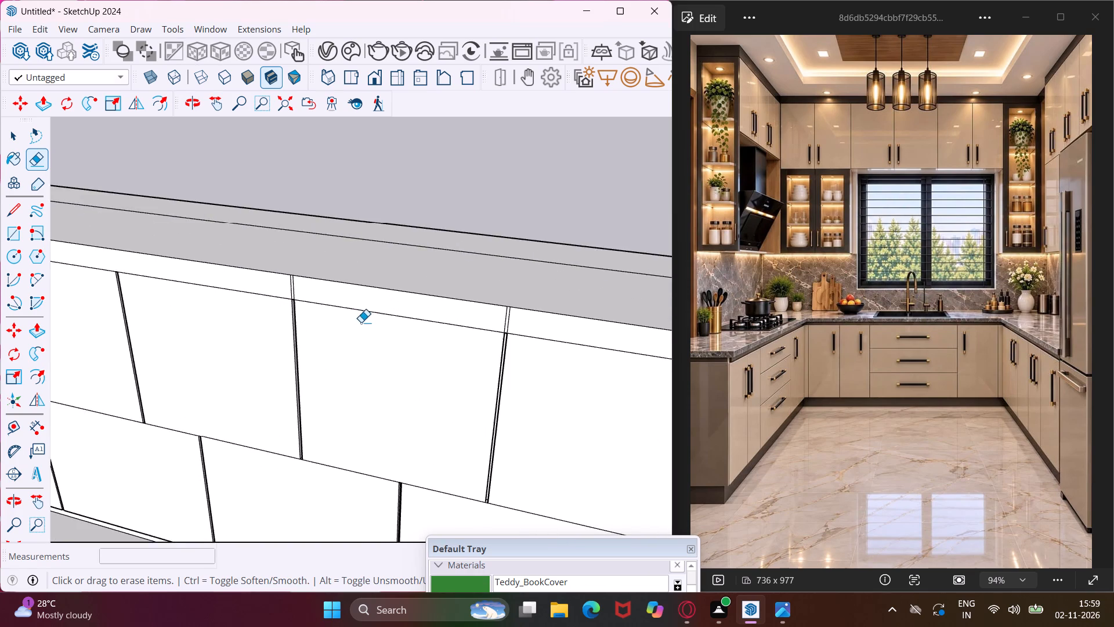
scroll(361, 322, "up", 3)
left_click_drag(252, 272, 268, 275)
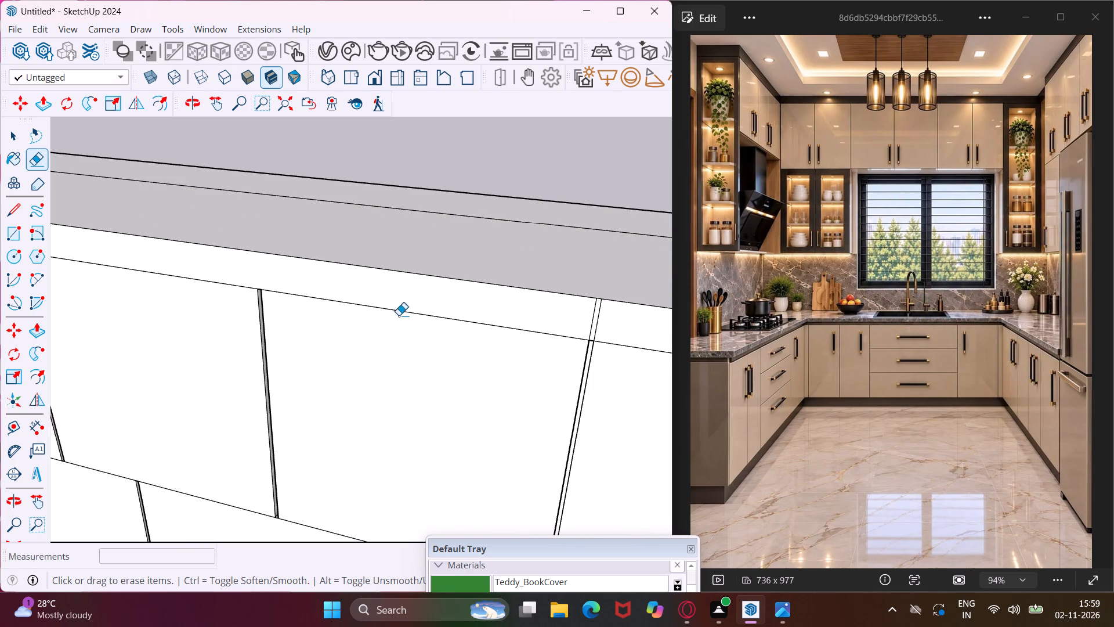
left_click_drag(585, 325, 612, 325)
scroll(280, 325, "down", 9)
scroll(555, 352, "up", 8)
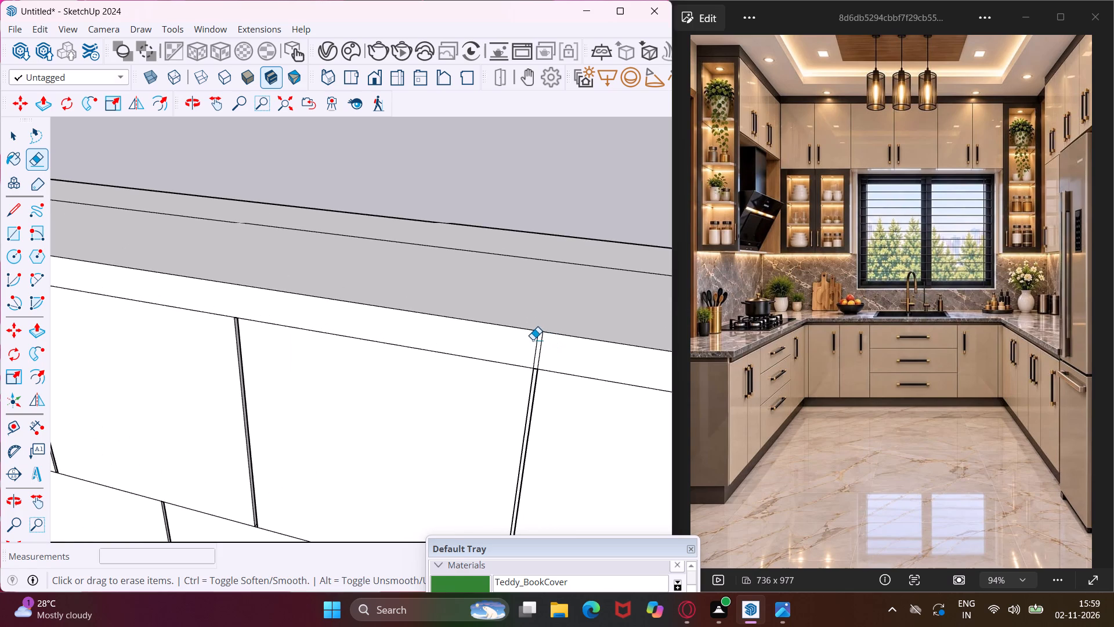
left_click_drag(533, 340, 549, 347)
scroll(417, 378, "down", 17)
scroll(402, 367, "down", 6)
middle_click_drag(402, 367, 244, 348)
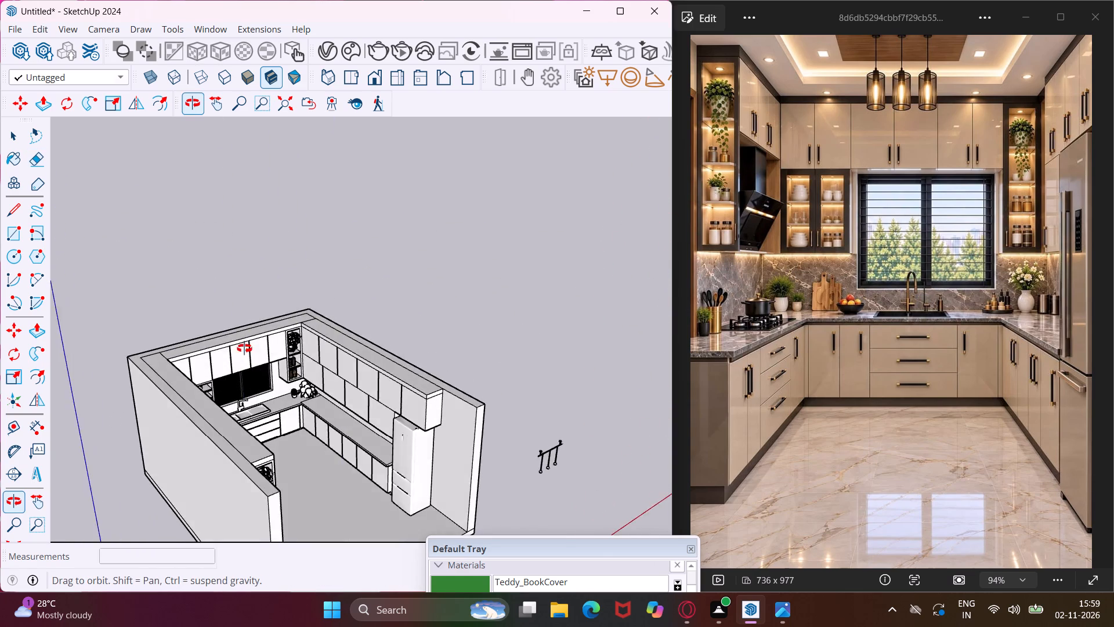
middle_click_drag(244, 348, 205, 334)
scroll(205, 334, "up", 1)
key("Escape")
scroll(205, 334, "up", 1)
key("space")
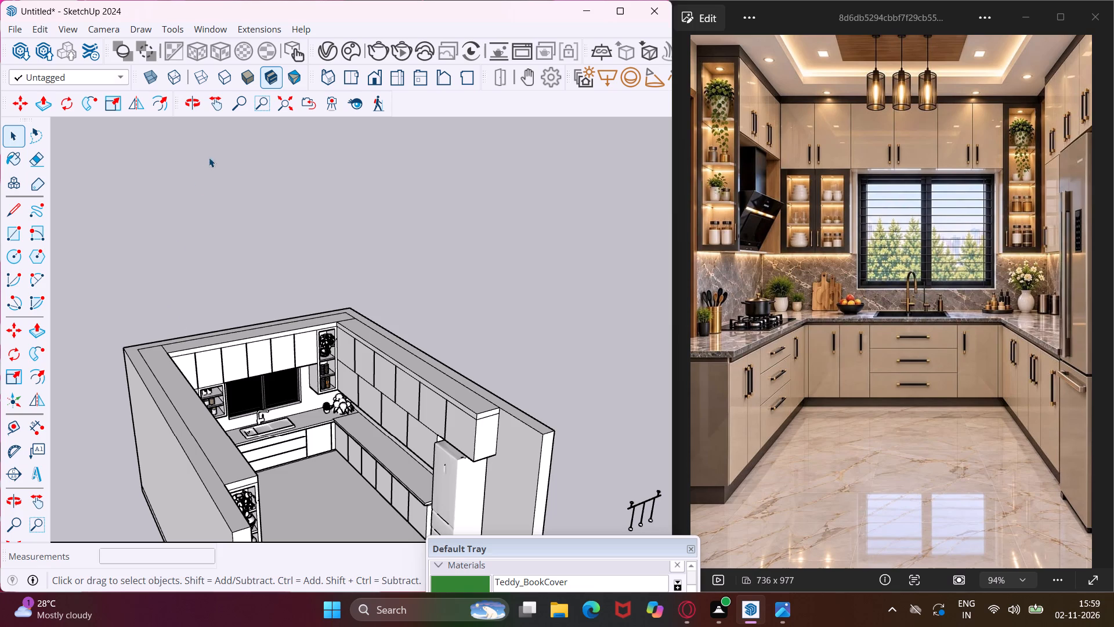
Search the 3D Warehouse models for handle.
left_click(222, 31)
left_click(240, 139)
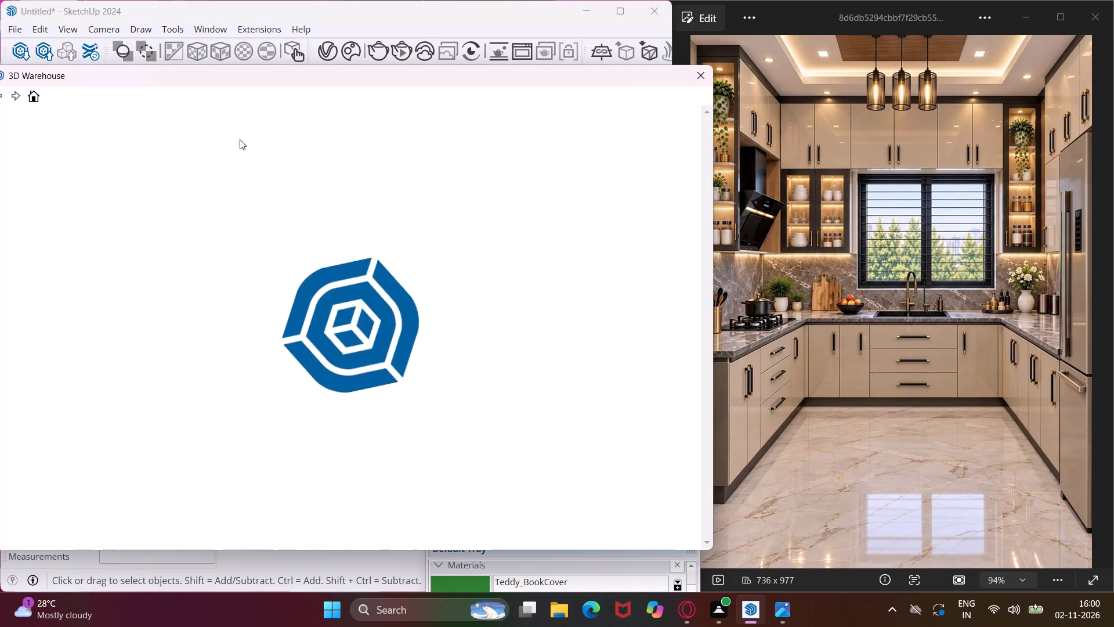
left_click(243, 138)
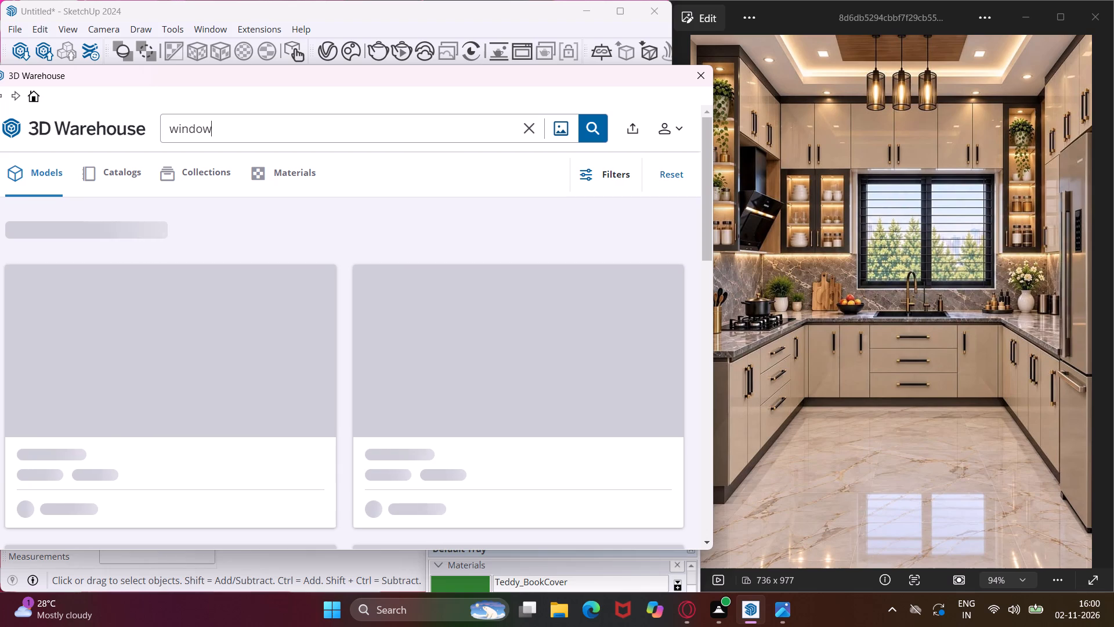
key("BackSpace")
key("BackSpace")
key("BackSpace")
key("BackSpace")
key("BackSpace")
key("BackSpace")
key("BackSpace")
key("BackSpace")
key("BackSpace")
key("BackSpace")
key("BackSpace")
key("BackSpace")
key("BackSpace")
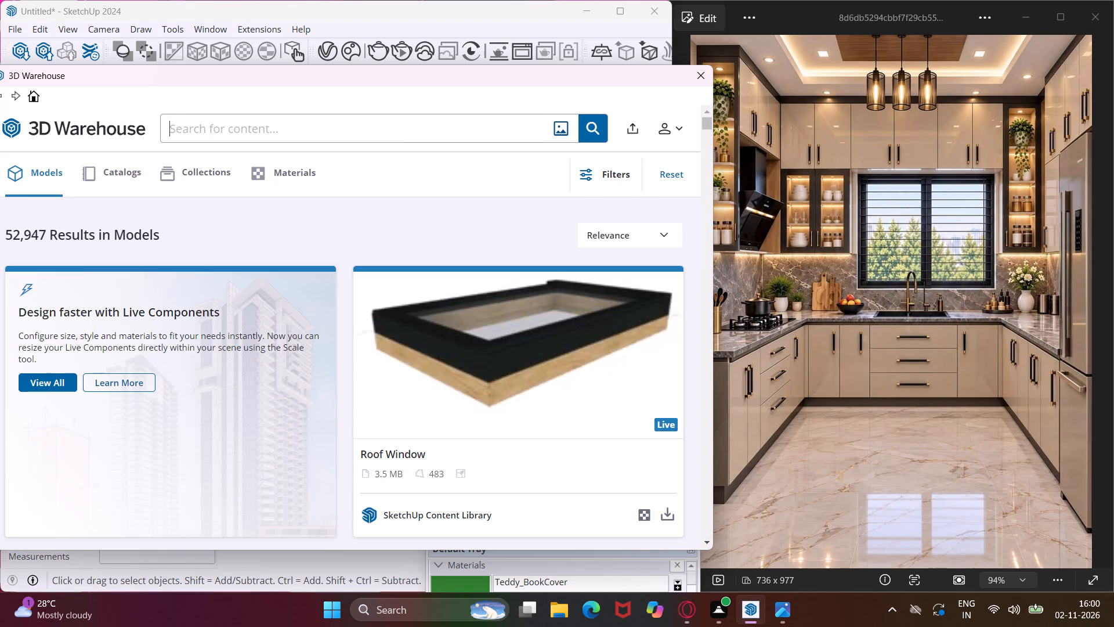
type("ha")
type("nd")
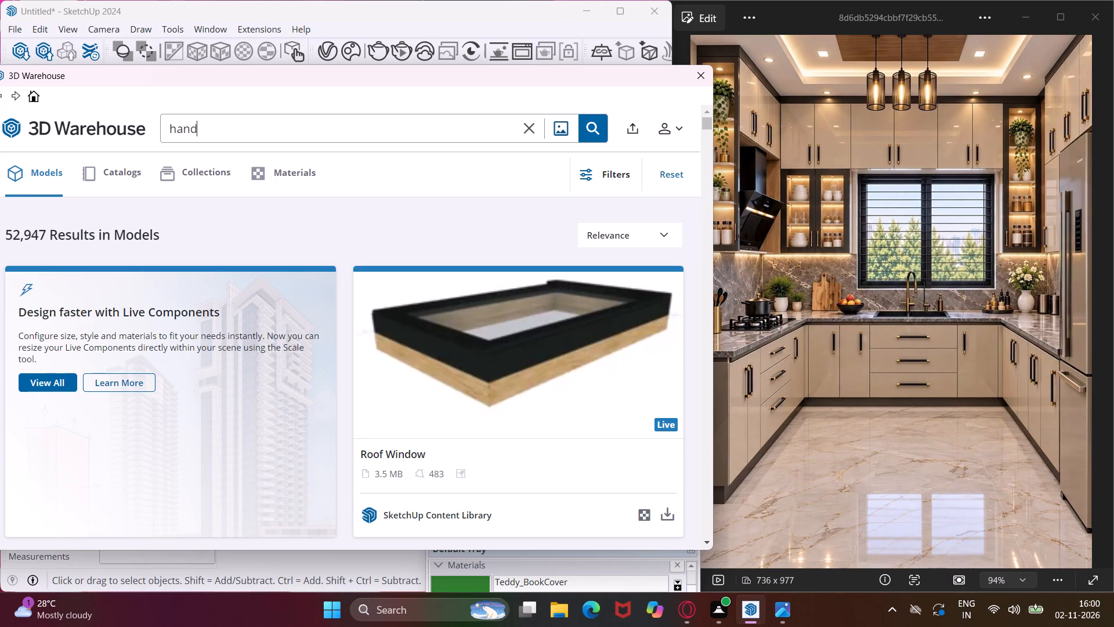
type("le")
key("Return")
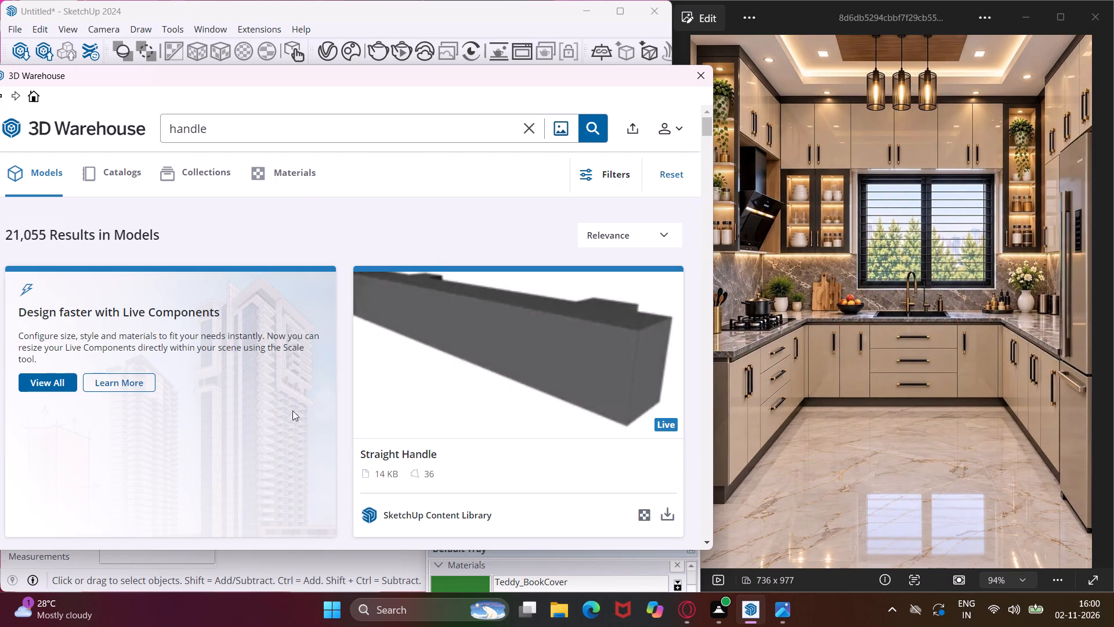
Load the 98 KB bar-shaped Handle model into the scene and place it on the ground outside the kitchen's open side.
scroll(270, 441, "down", 4)
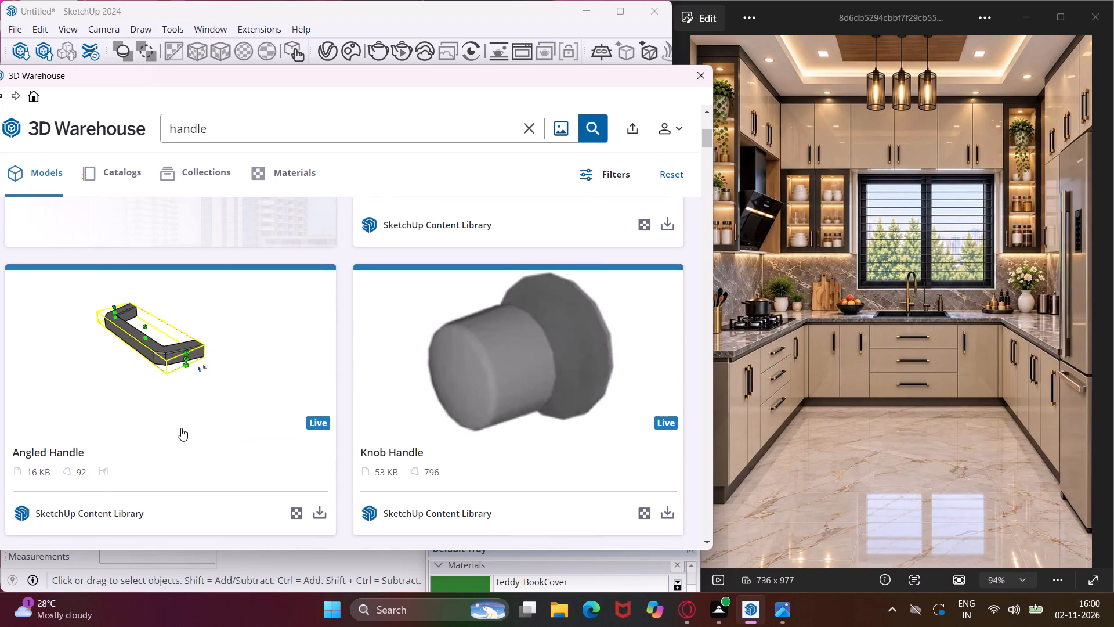
scroll(181, 428, "down", 1)
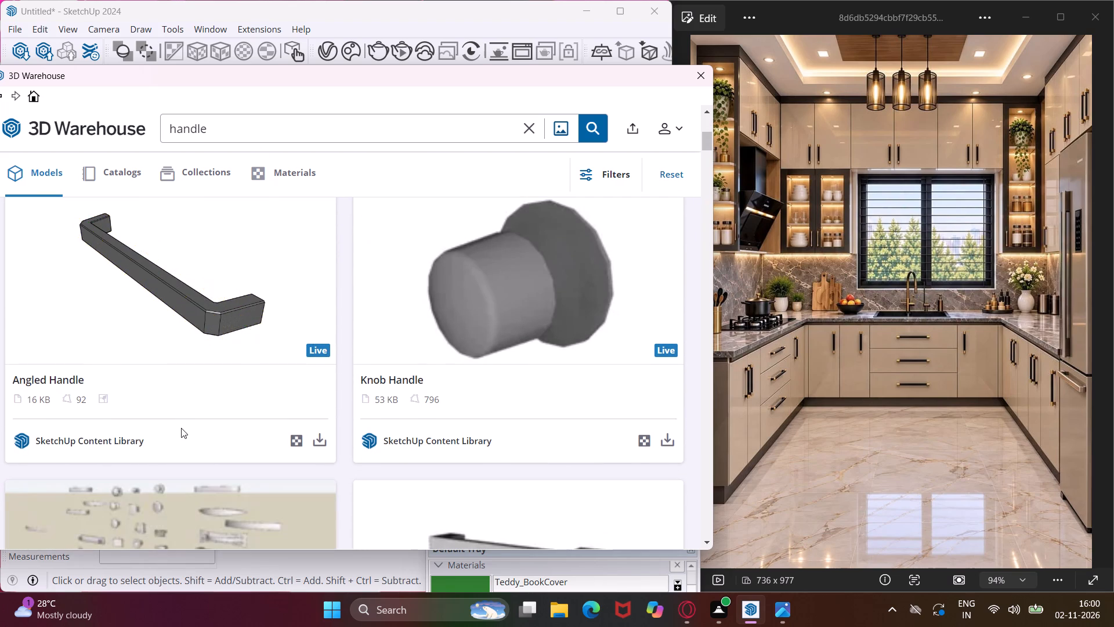
scroll(181, 428, "down", 5)
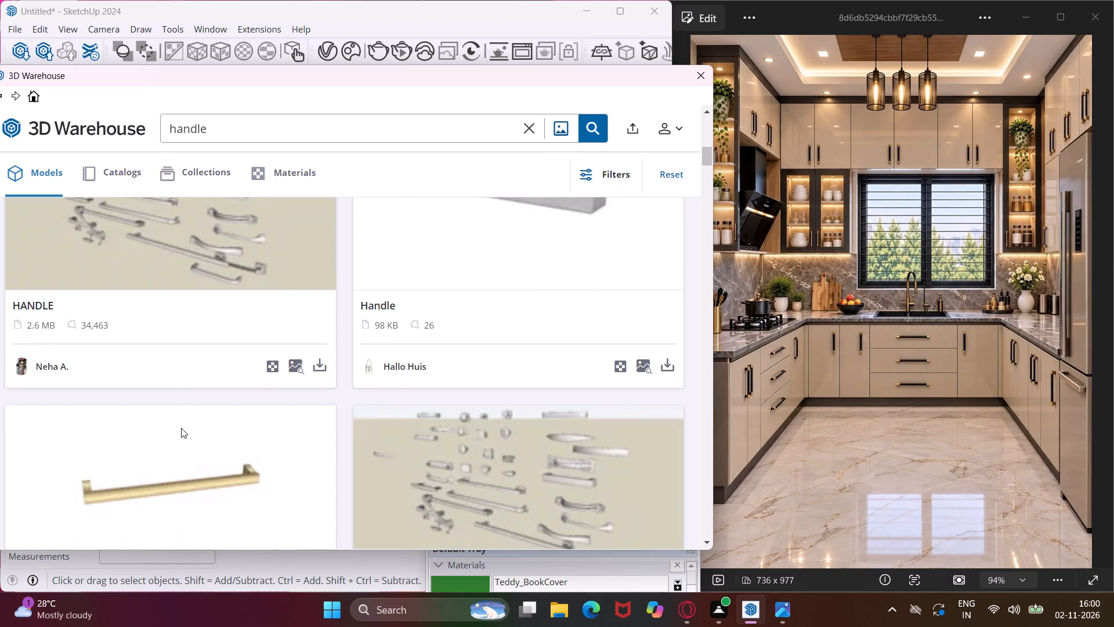
scroll(181, 428, "down", 2)
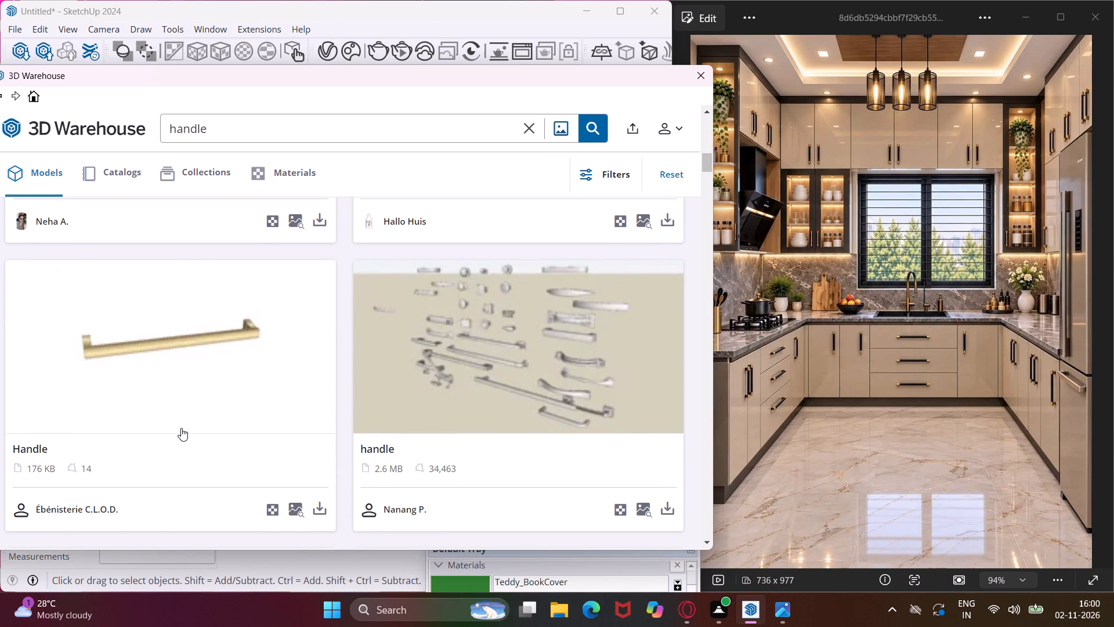
scroll(181, 428, "up", 2)
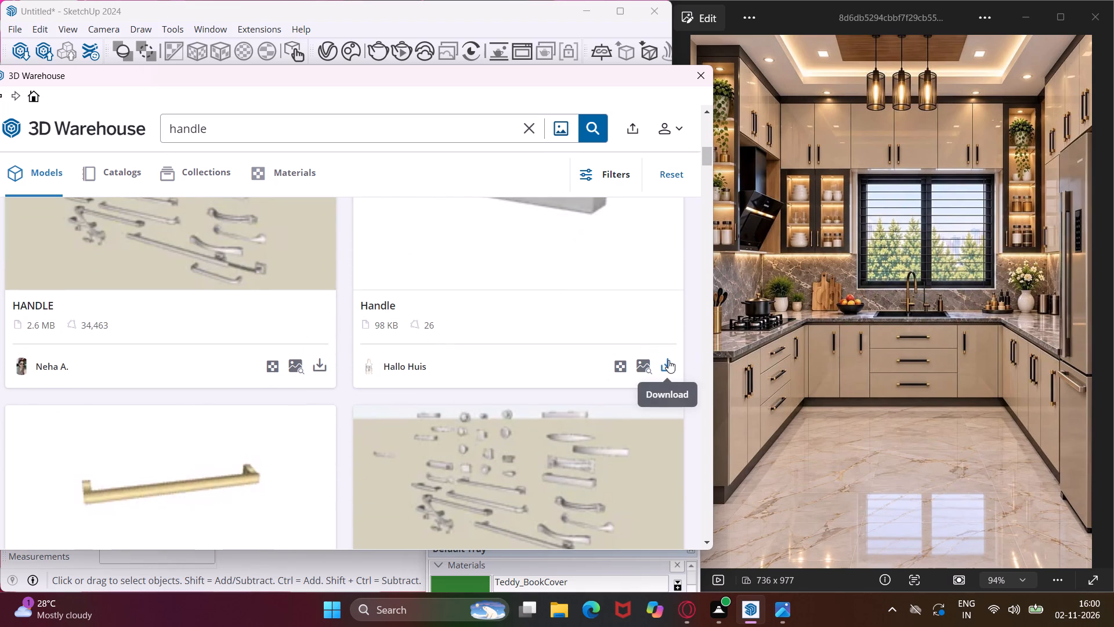
left_click(667, 360)
left_click(308, 327)
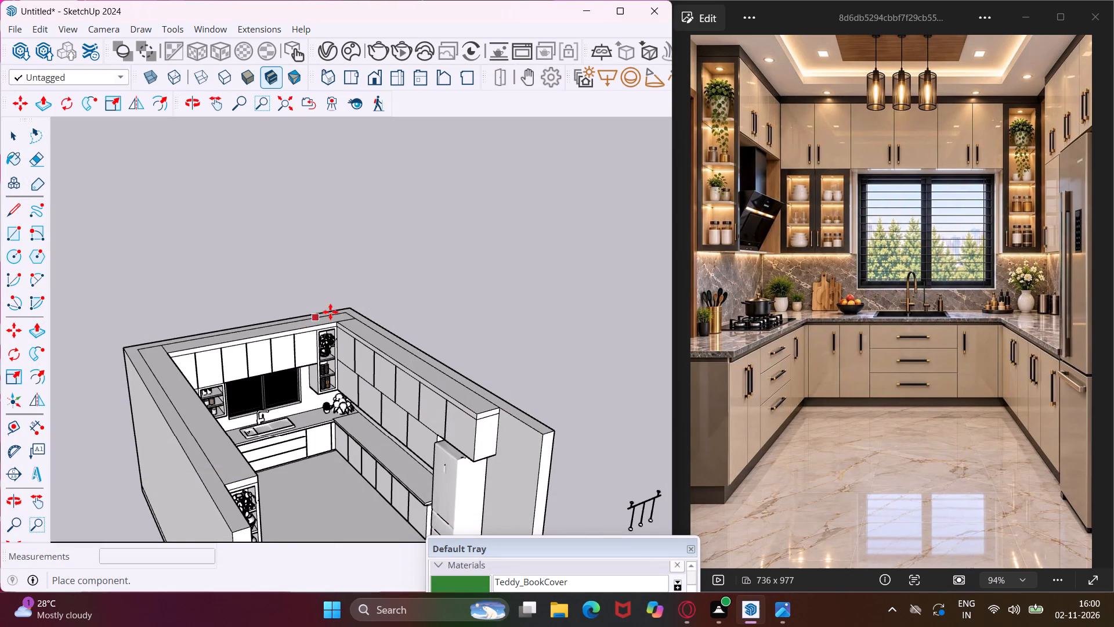
scroll(297, 343, "down", 11)
scroll(325, 384, "up", 3)
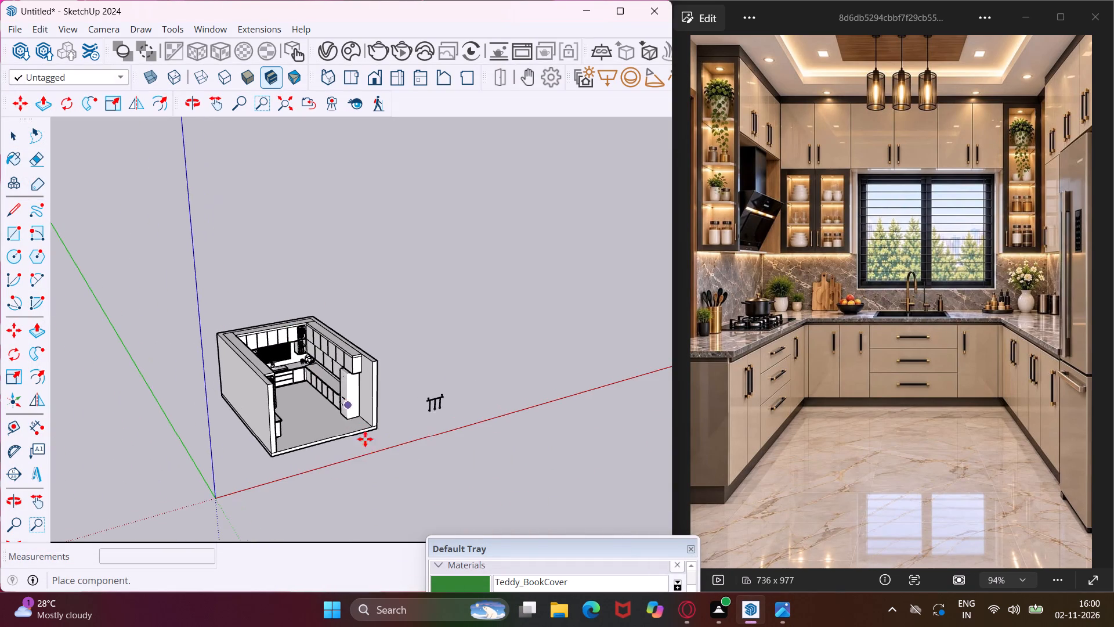
scroll(361, 456, "up", 9)
left_click(359, 452)
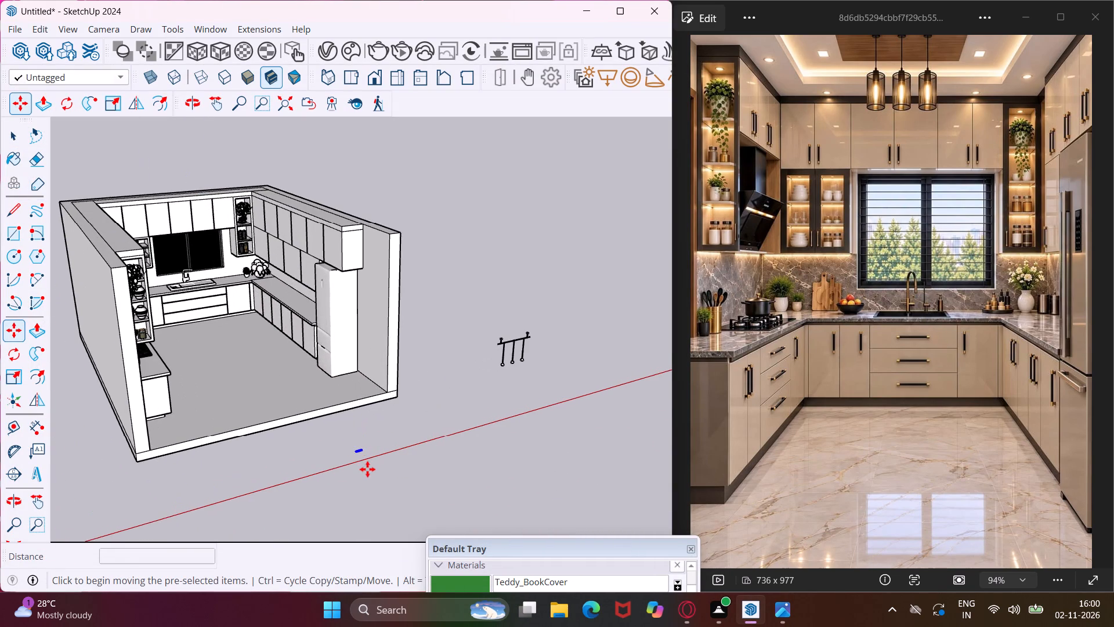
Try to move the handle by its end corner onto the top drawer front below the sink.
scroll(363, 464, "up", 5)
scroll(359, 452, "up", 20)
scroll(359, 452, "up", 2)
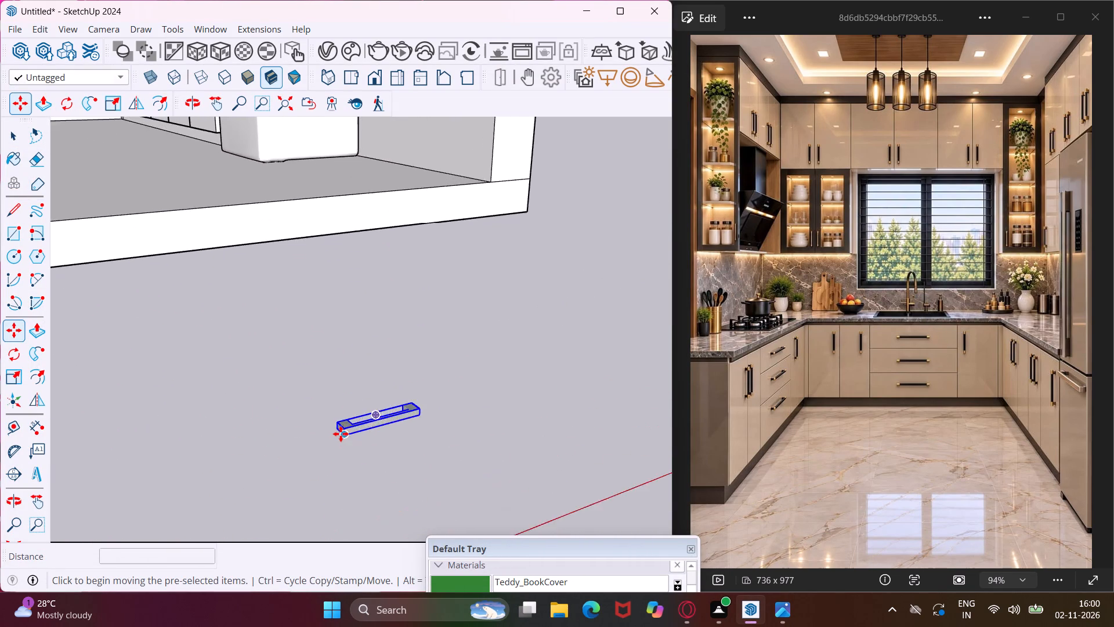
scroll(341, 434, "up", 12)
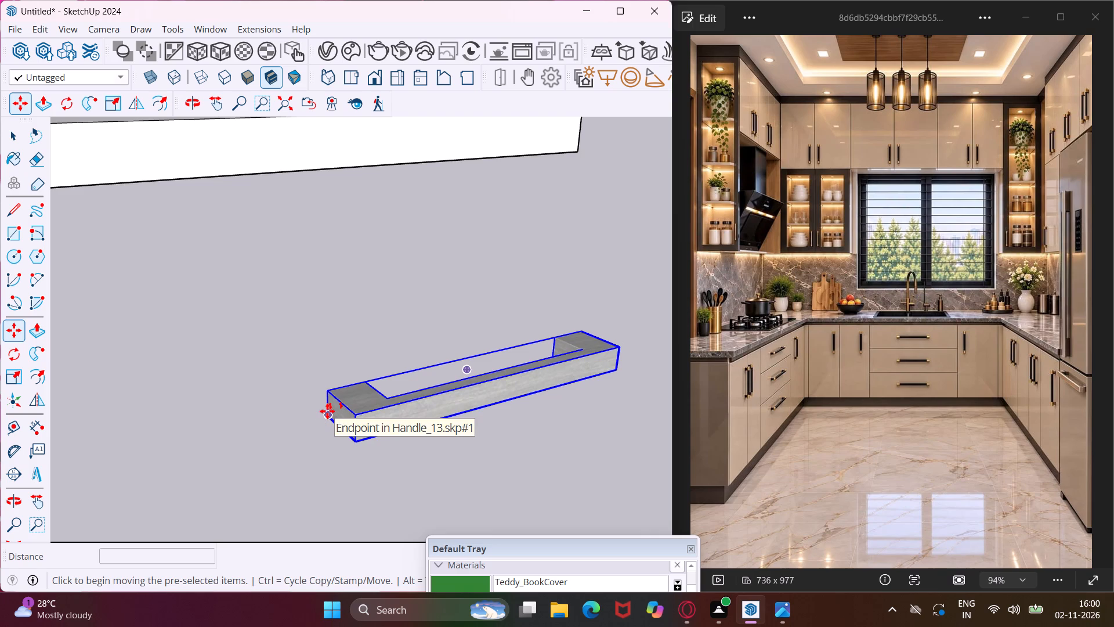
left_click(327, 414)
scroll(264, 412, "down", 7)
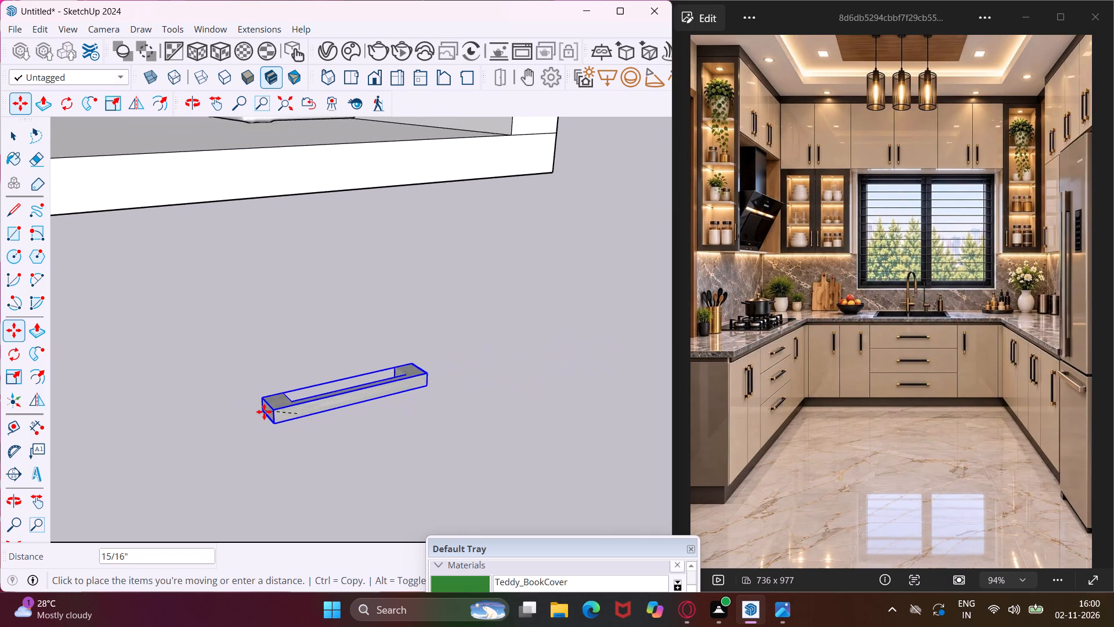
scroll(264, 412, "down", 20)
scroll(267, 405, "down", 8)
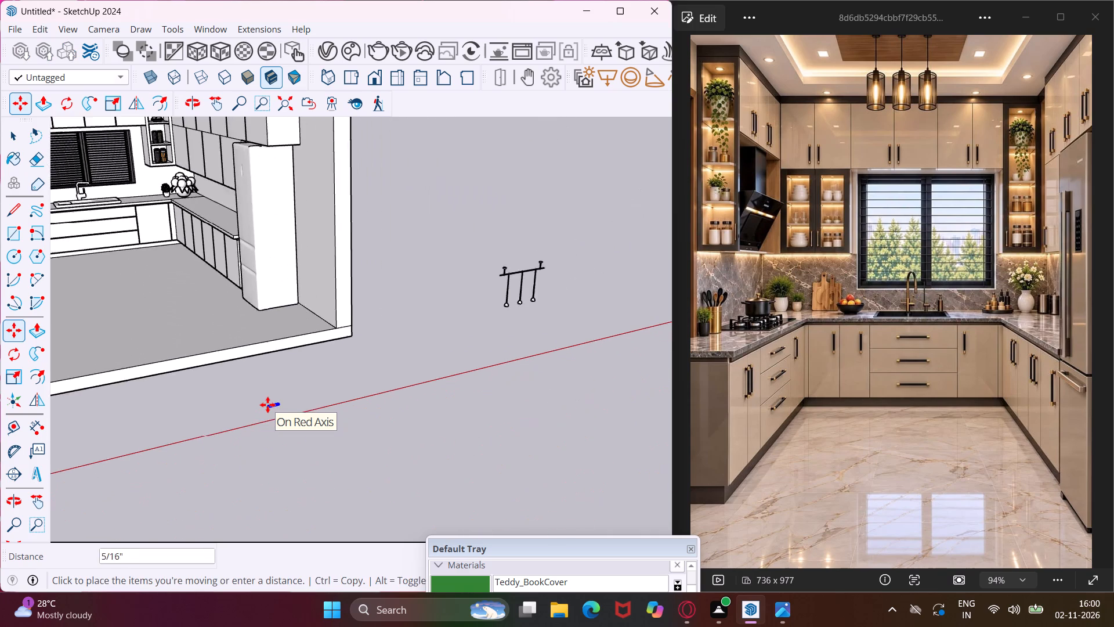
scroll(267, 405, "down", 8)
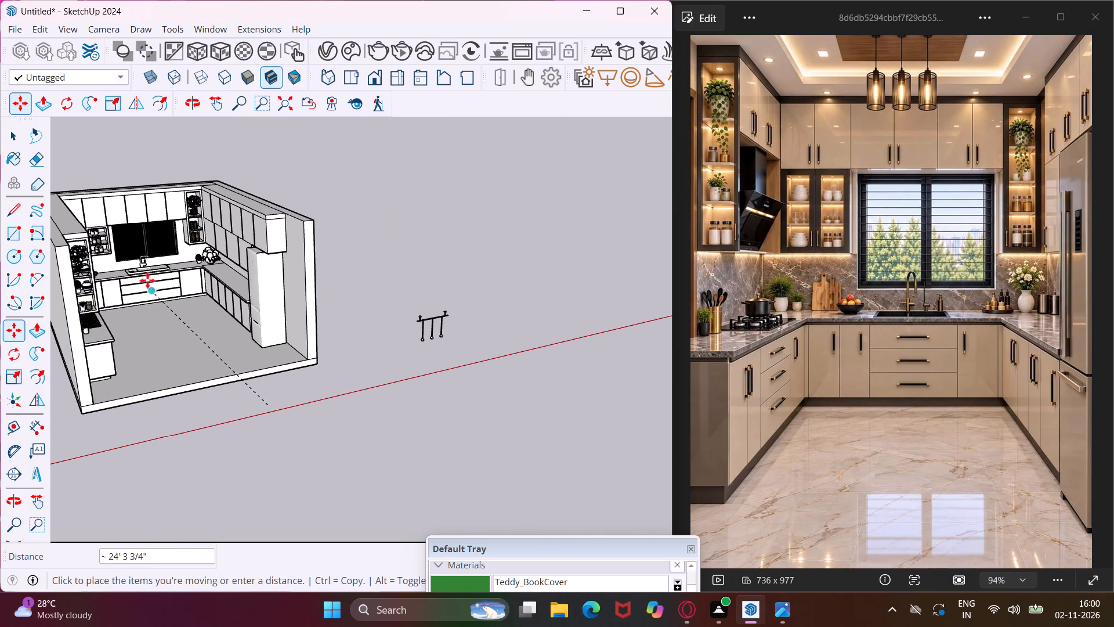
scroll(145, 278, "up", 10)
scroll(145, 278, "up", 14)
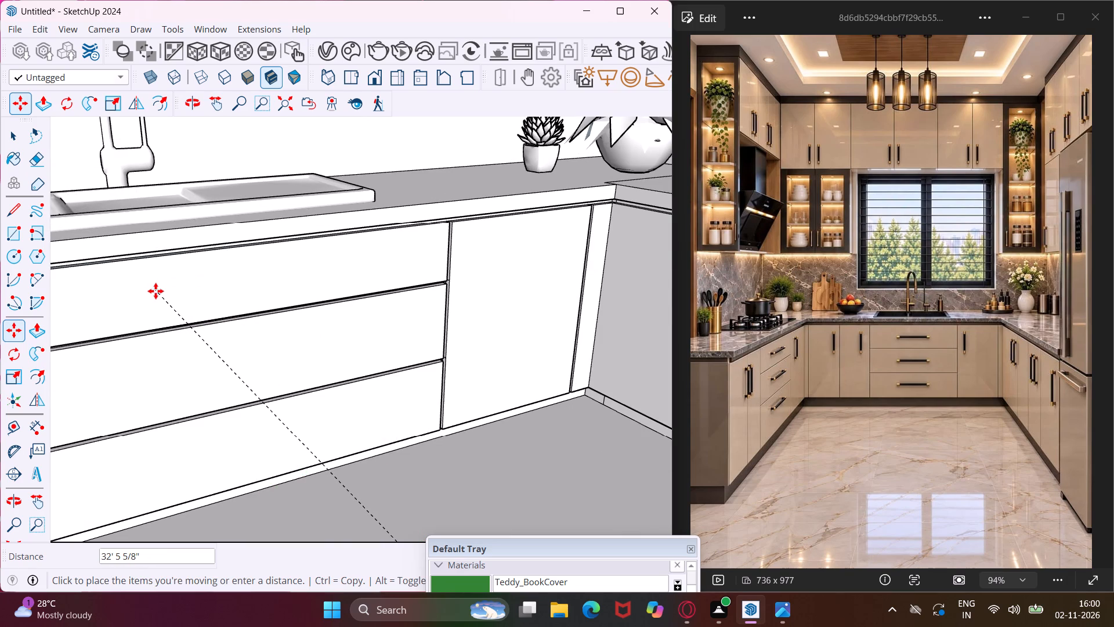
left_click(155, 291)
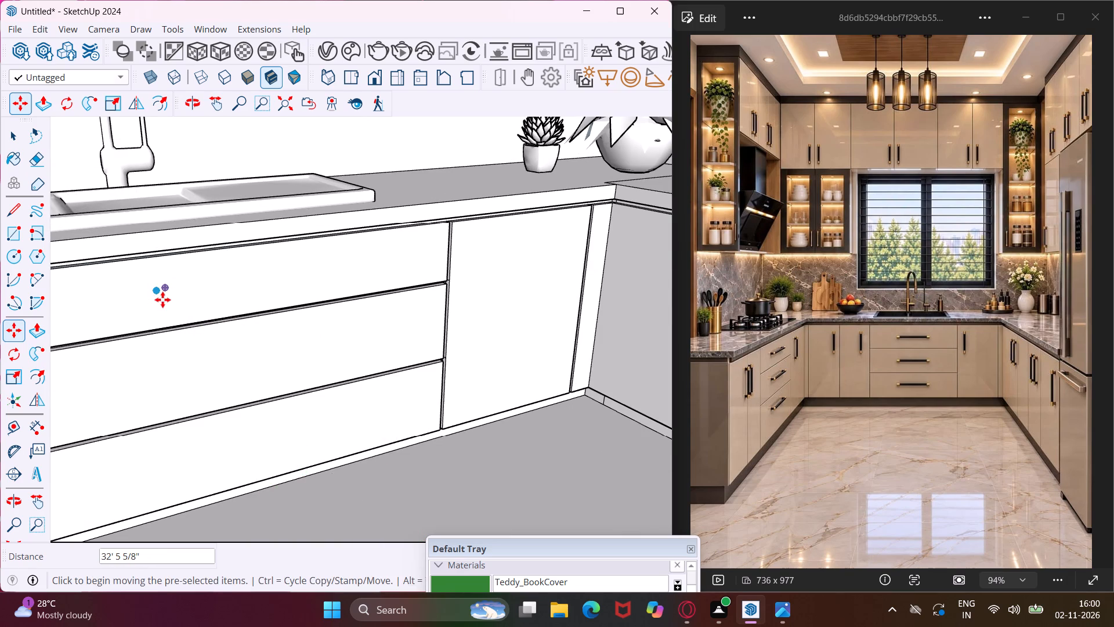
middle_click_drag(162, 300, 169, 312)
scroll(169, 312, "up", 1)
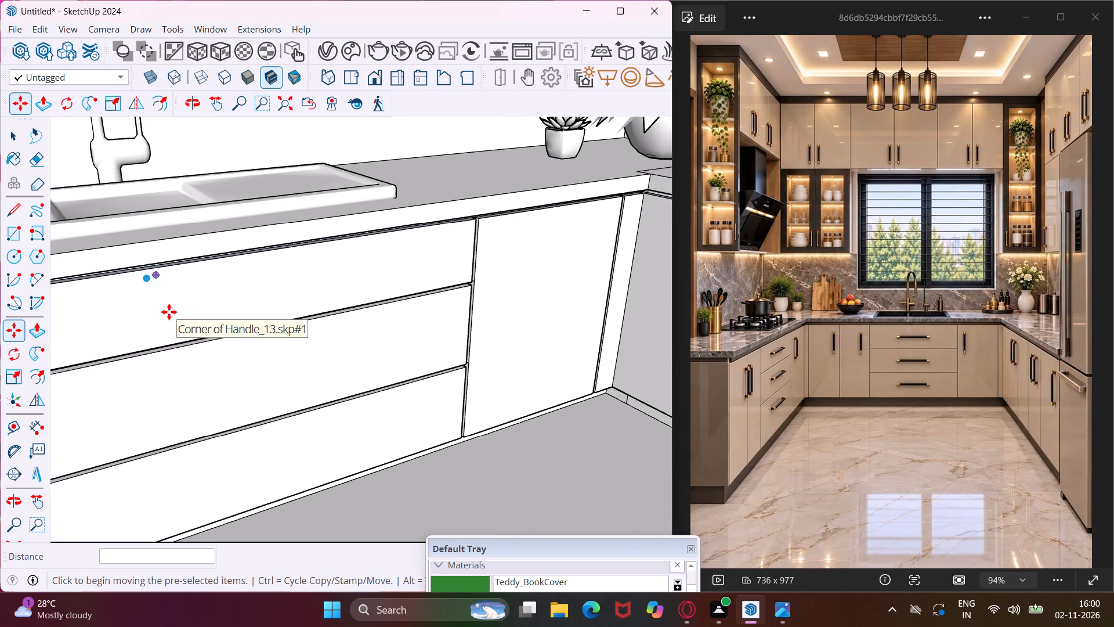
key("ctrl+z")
Move the handle by its end corner about 17' 6" onto the kitchen floor, in front of the base cabinets.
scroll(176, 320, "down", 6)
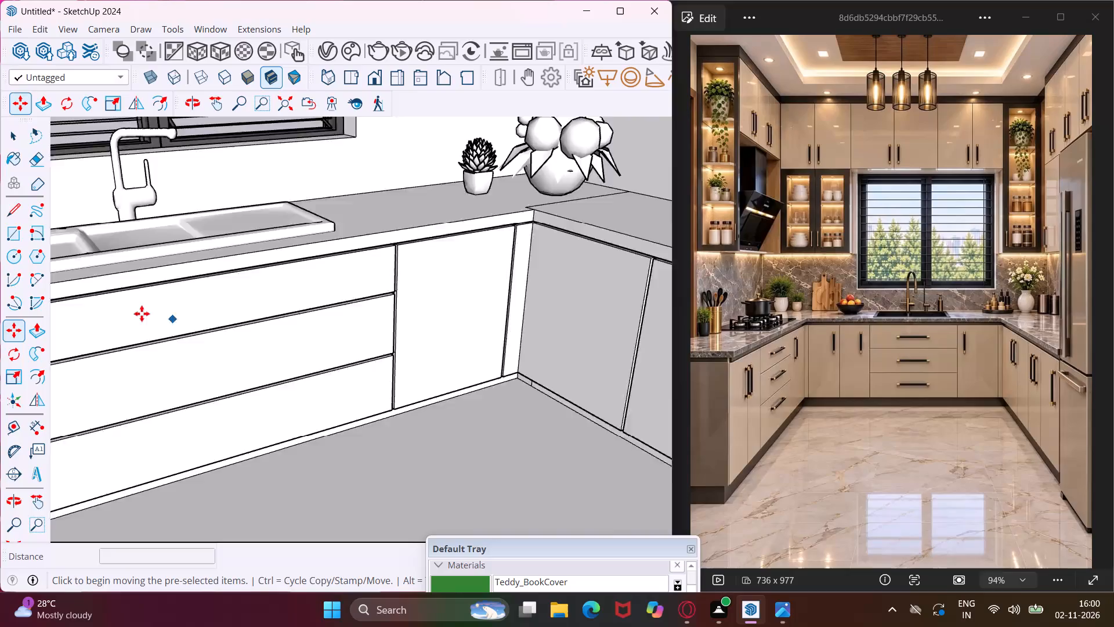
scroll(142, 313, "down", 3)
scroll(123, 299, "up", 1)
scroll(112, 290, "down", 7)
scroll(111, 288, "up", 2)
scroll(108, 281, "down", 6)
scroll(133, 230, "down", 6)
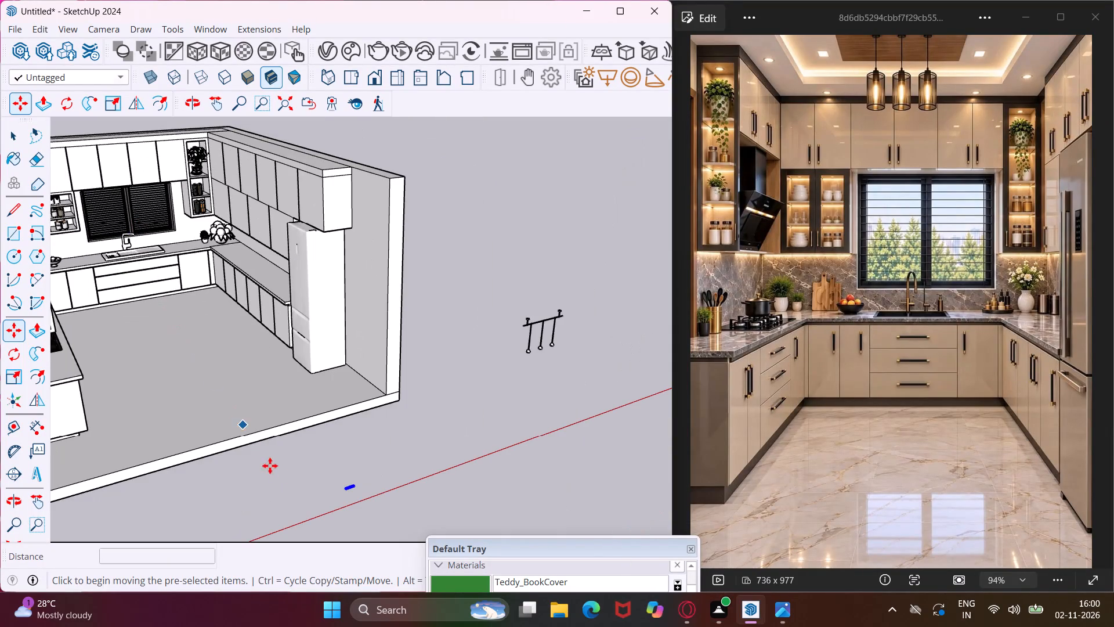
scroll(316, 483, "up", 9)
scroll(352, 495, "up", 13)
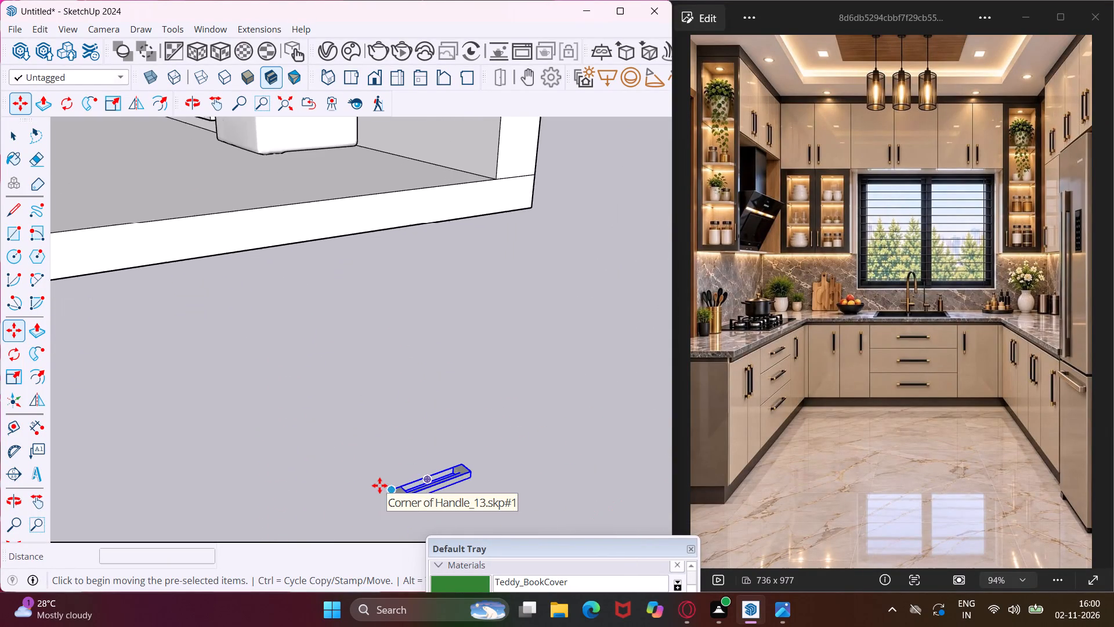
left_click(391, 492)
scroll(244, 403, "down", 6)
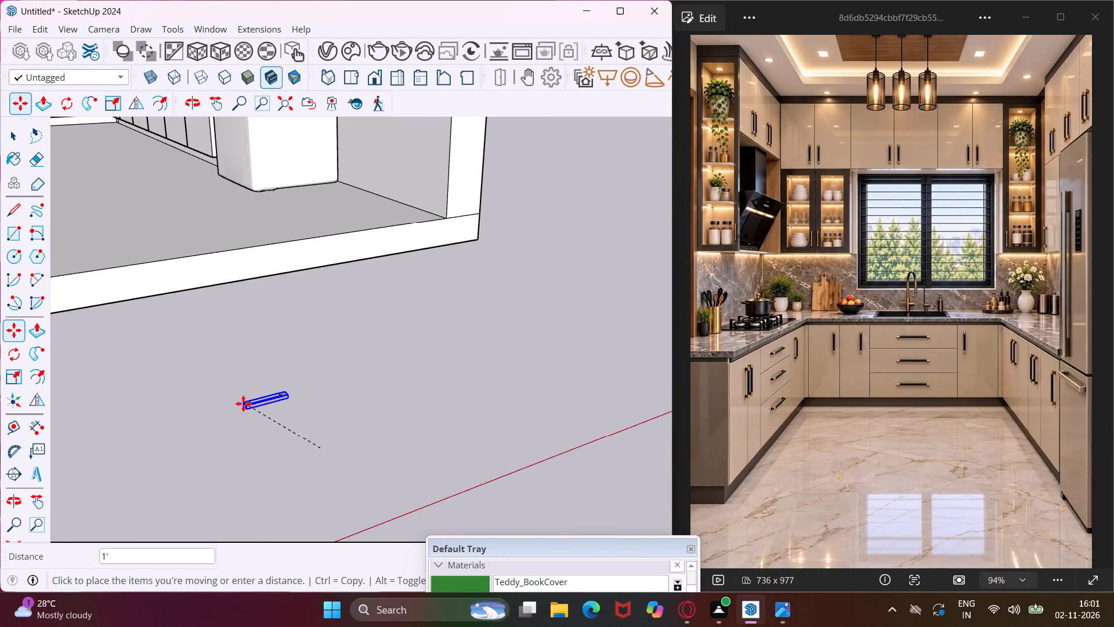
scroll(238, 399, "down", 12)
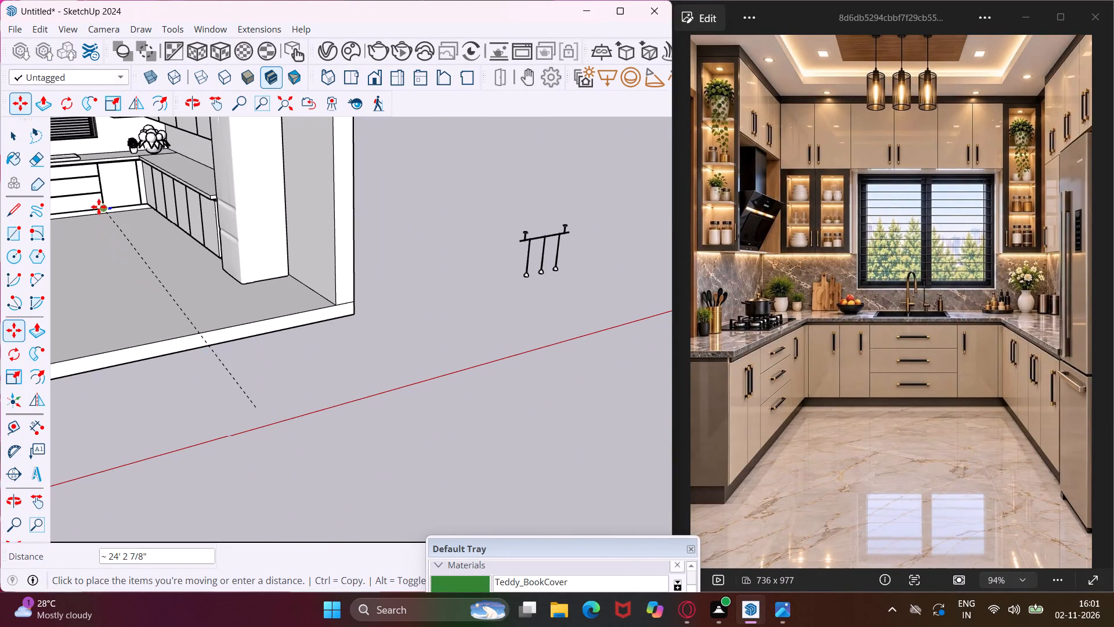
middle_click_drag(99, 207, 182, 257)
scroll(180, 255, "down", 8)
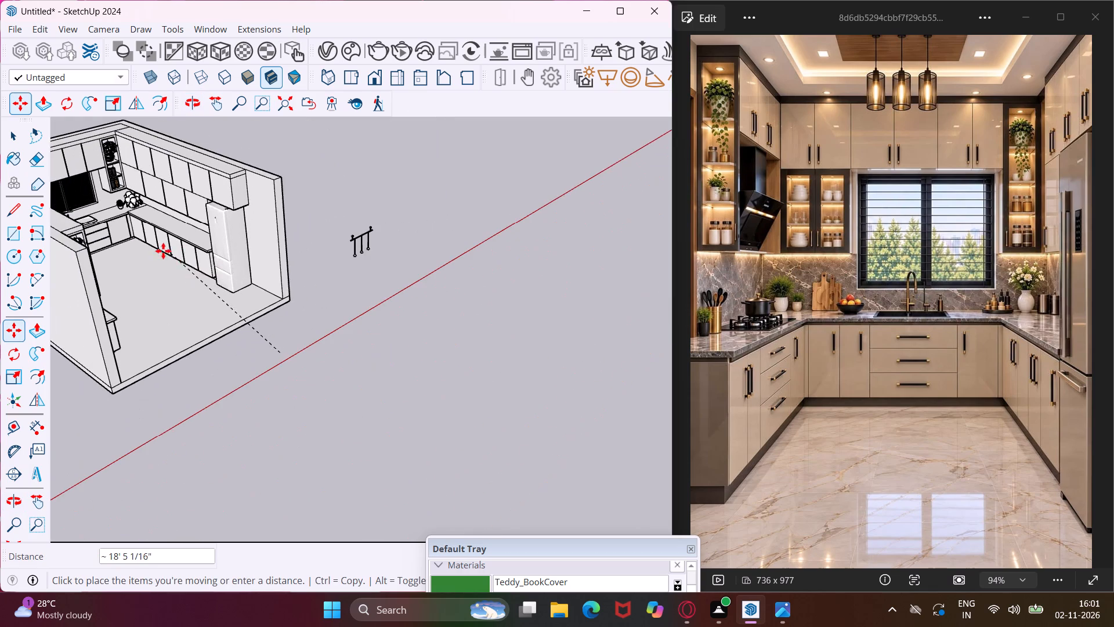
scroll(138, 275, "up", 7)
scroll(128, 283, "down", 1)
left_click(126, 284)
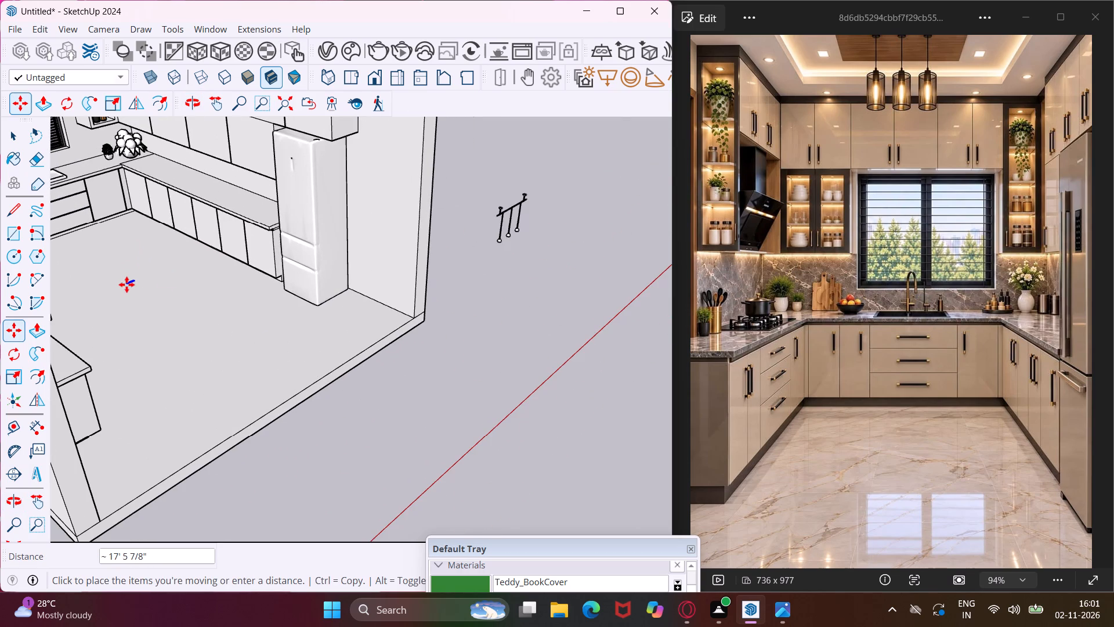
Move the handle by its end corner from the kitchen floor onto the top drawer front below the sink.
scroll(123, 284, "up", 4)
middle_click_drag(123, 284, 54, 328)
left_click(216, 105)
left_click_drag(180, 250, 371, 367)
scroll(341, 377, "up", 4)
middle_click_drag(341, 377, 321, 354)
scroll(341, 377, "up", 1)
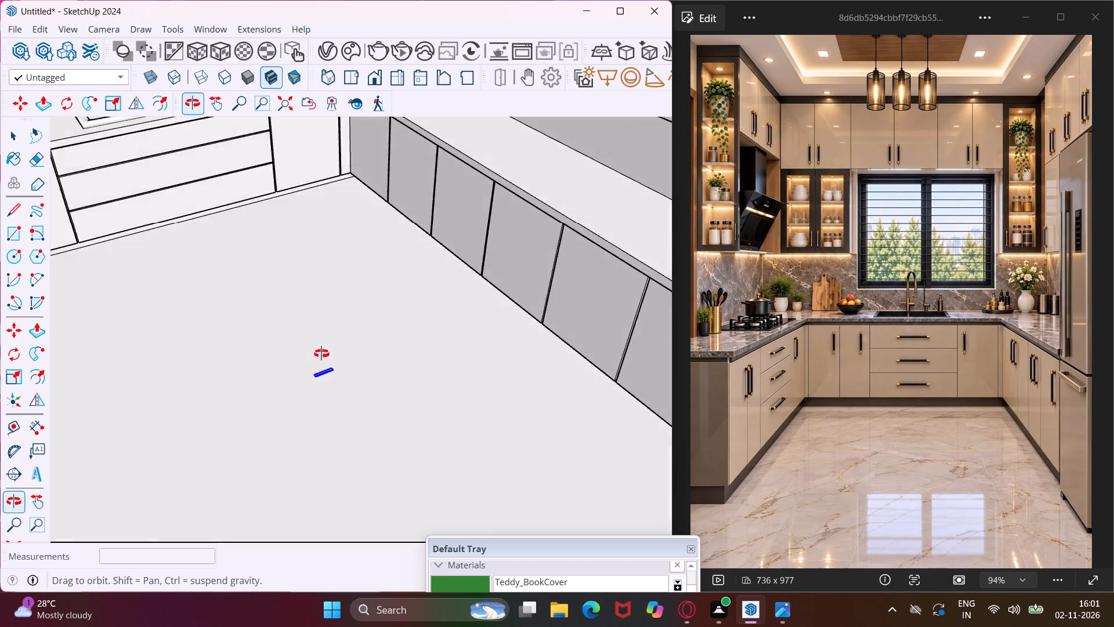
middle_click_drag(321, 354, 305, 288)
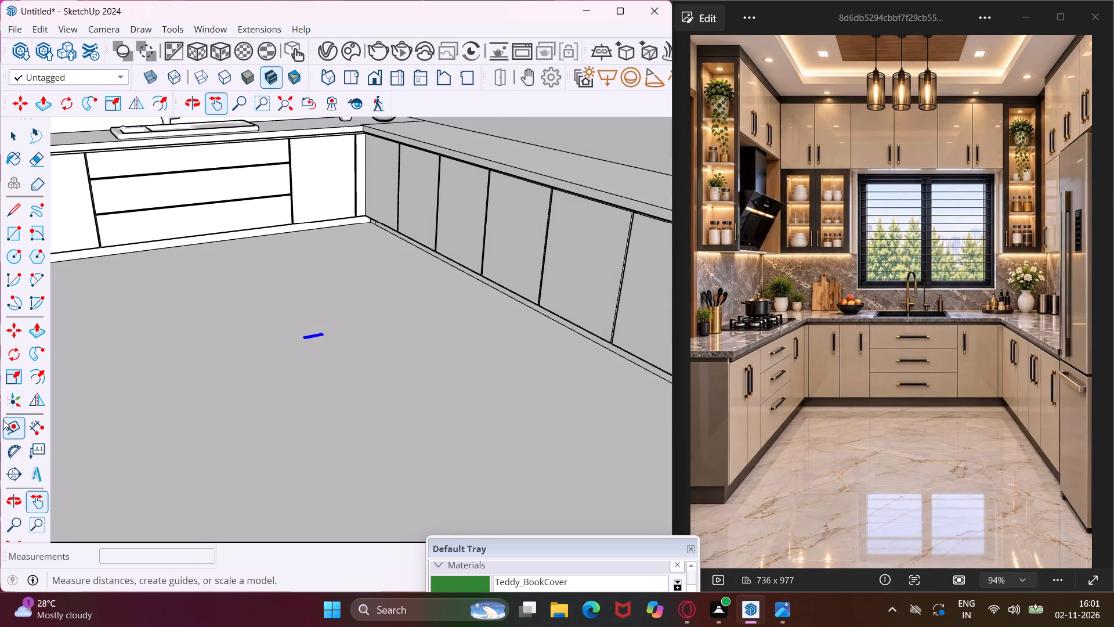
left_click(23, 329)
scroll(321, 326, "up", 9)
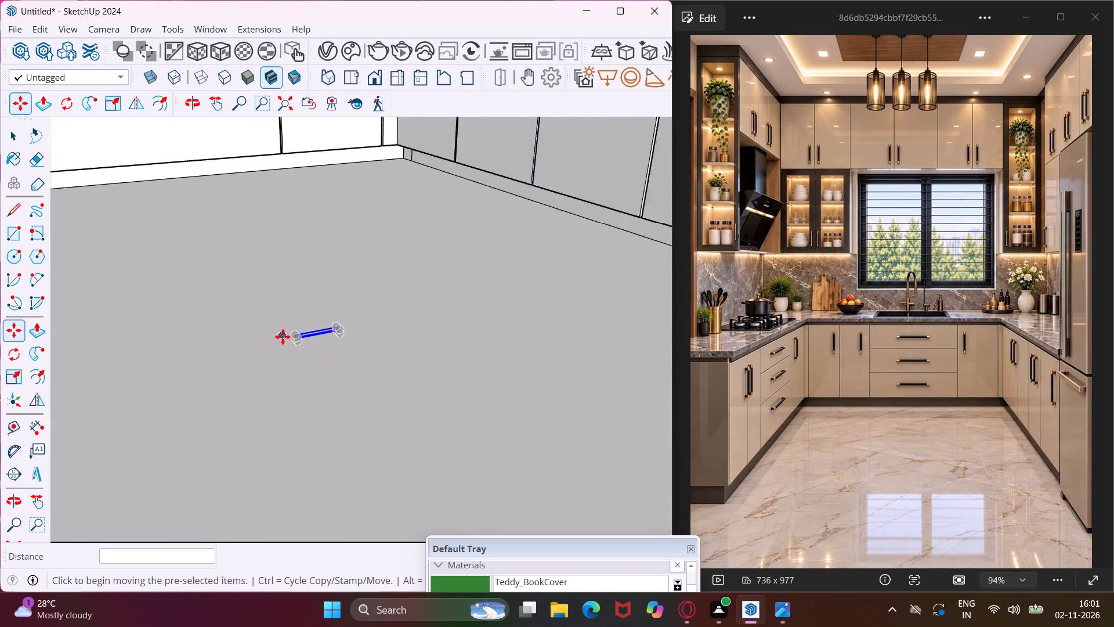
scroll(283, 337, "up", 10)
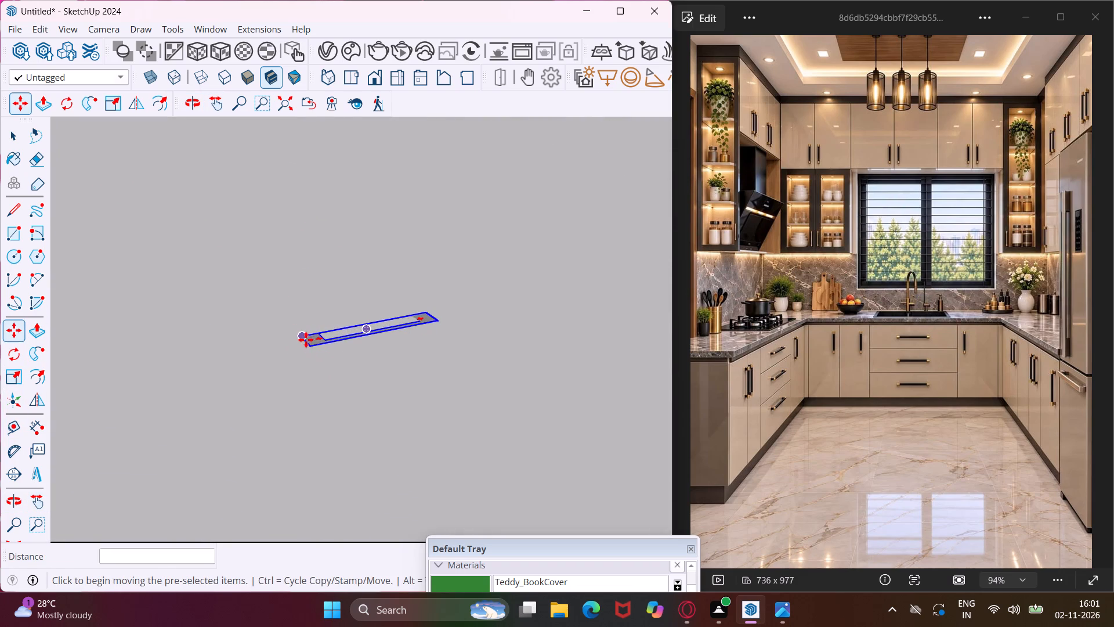
left_click(304, 338)
scroll(269, 277, "down", 11)
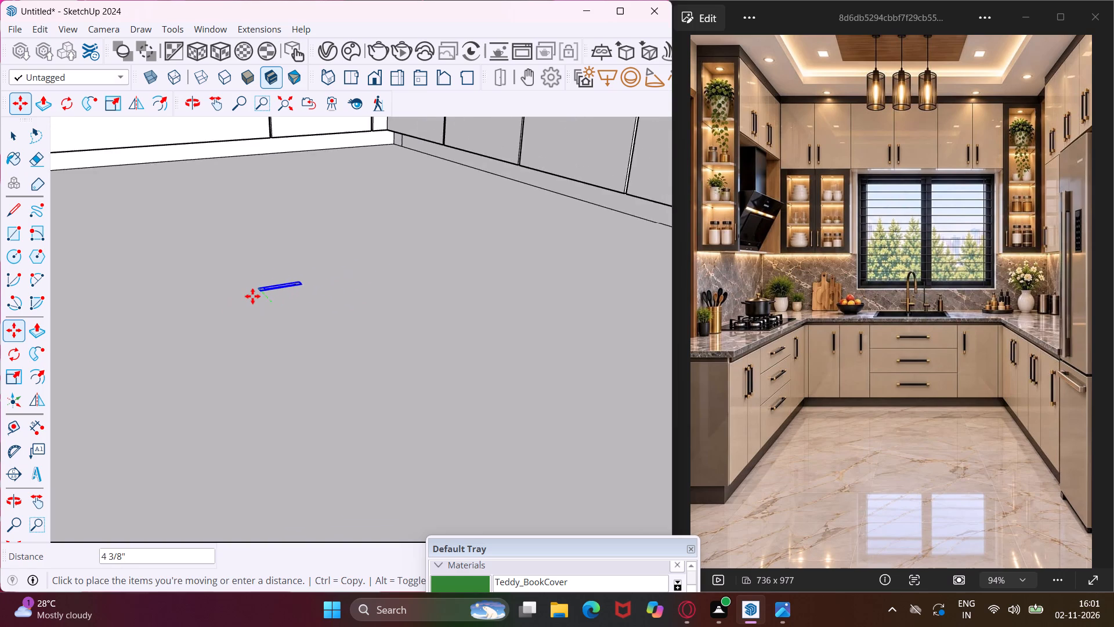
scroll(252, 297, "down", 10)
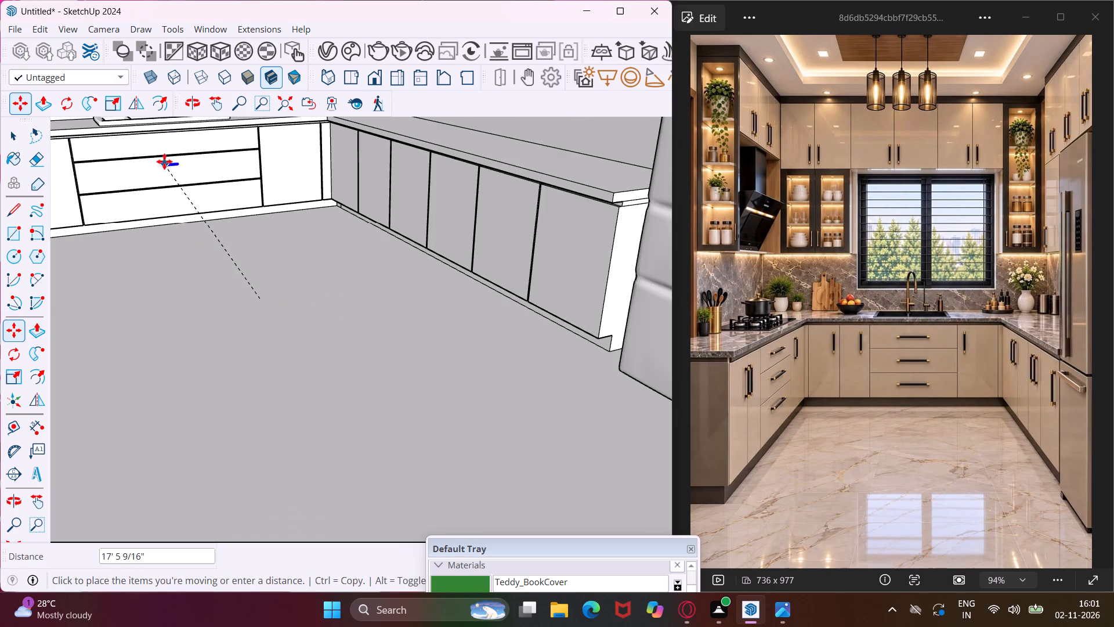
scroll(159, 143, "up", 4)
left_click(154, 143)
Scale the handle's height on the top drawer by a factor of 2.00 along the blue axis.
scroll(154, 143, "up", 5)
scroll(154, 143, "down", 4)
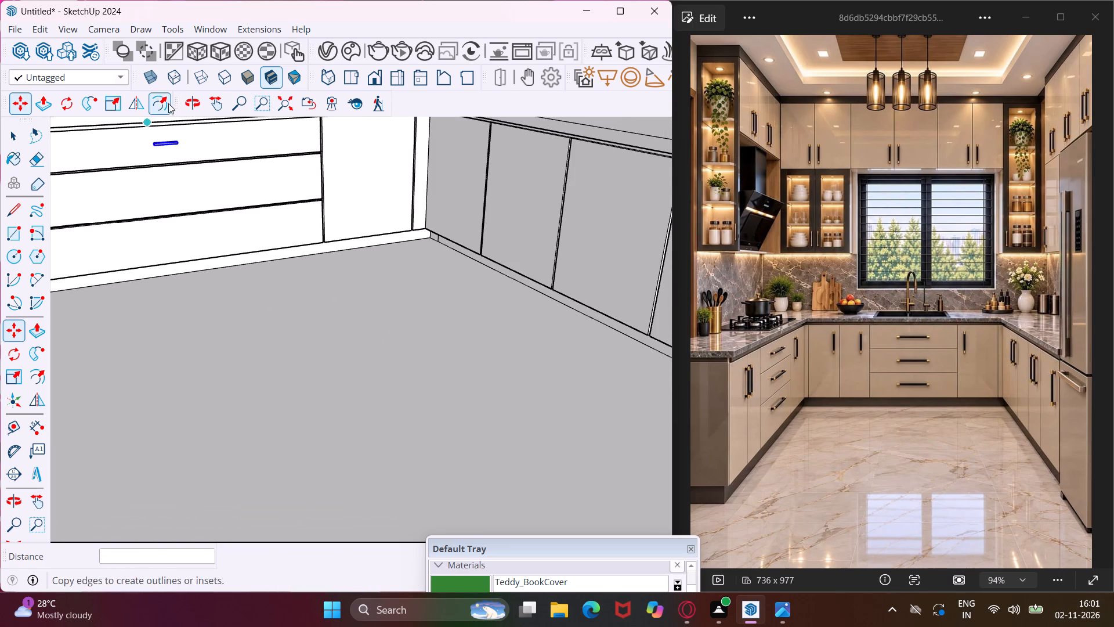
left_click(215, 107)
left_click_drag(209, 176, 310, 309)
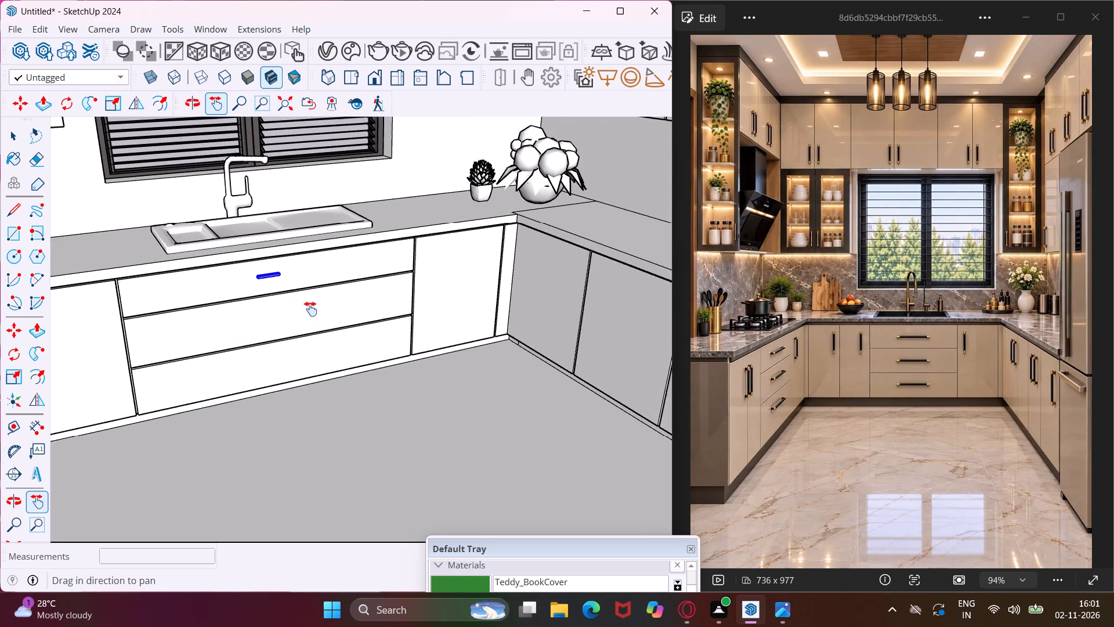
left_click_drag(310, 309, 313, 318)
scroll(260, 265, "up", 4)
middle_click_drag(253, 261, 225, 209)
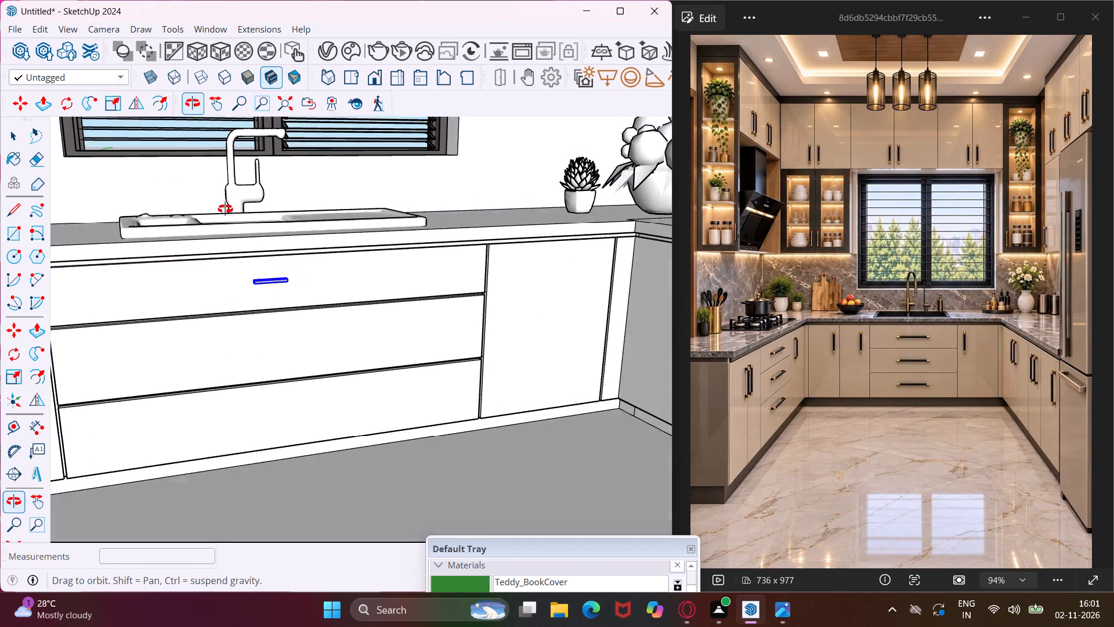
middle_click_drag(225, 209, 225, 208)
left_click(9, 387)
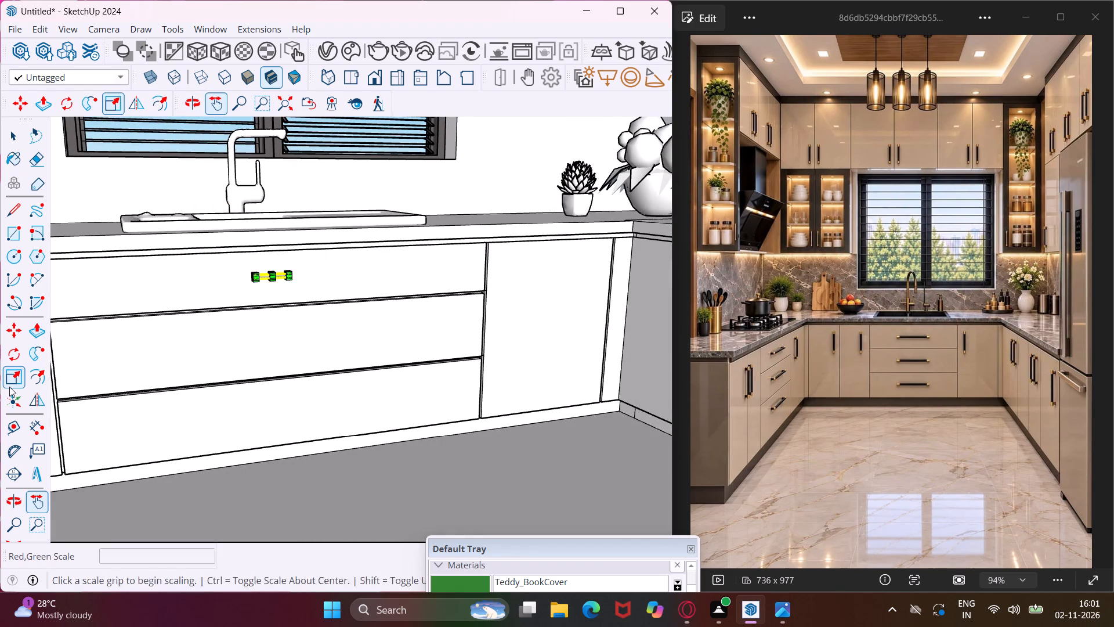
scroll(272, 280, "up", 13)
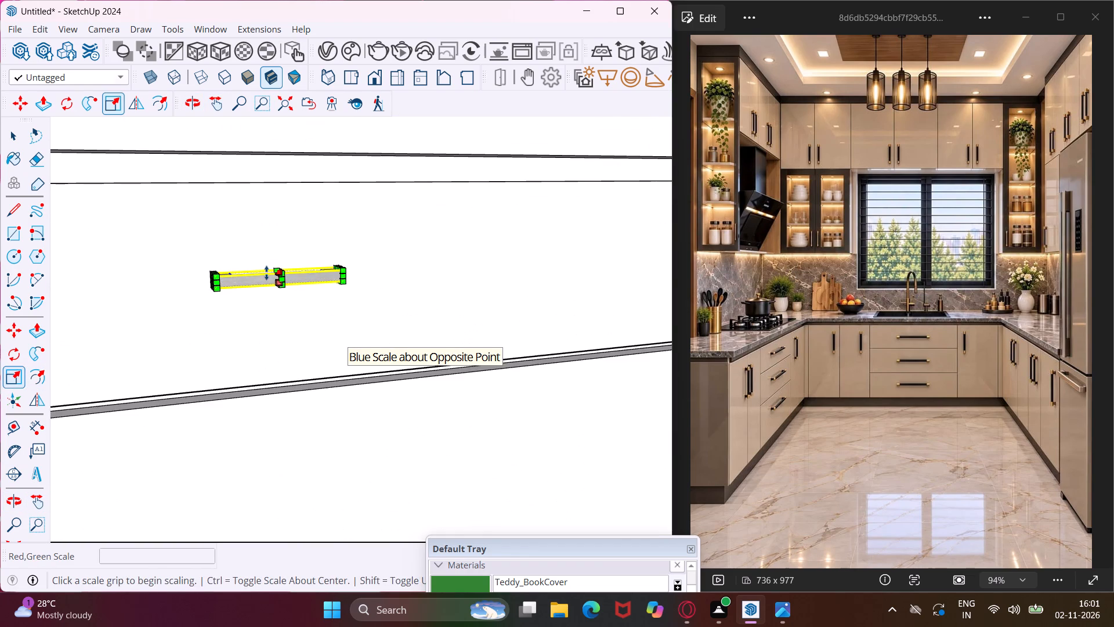
scroll(280, 269, "up", 7)
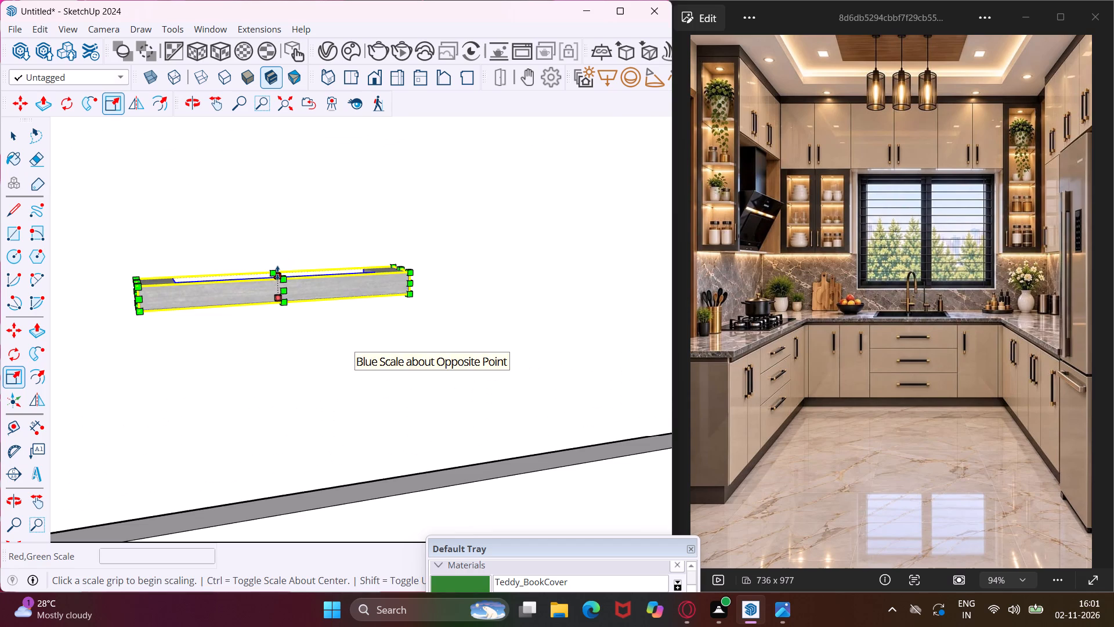
left_click(277, 273)
left_click(277, 255)
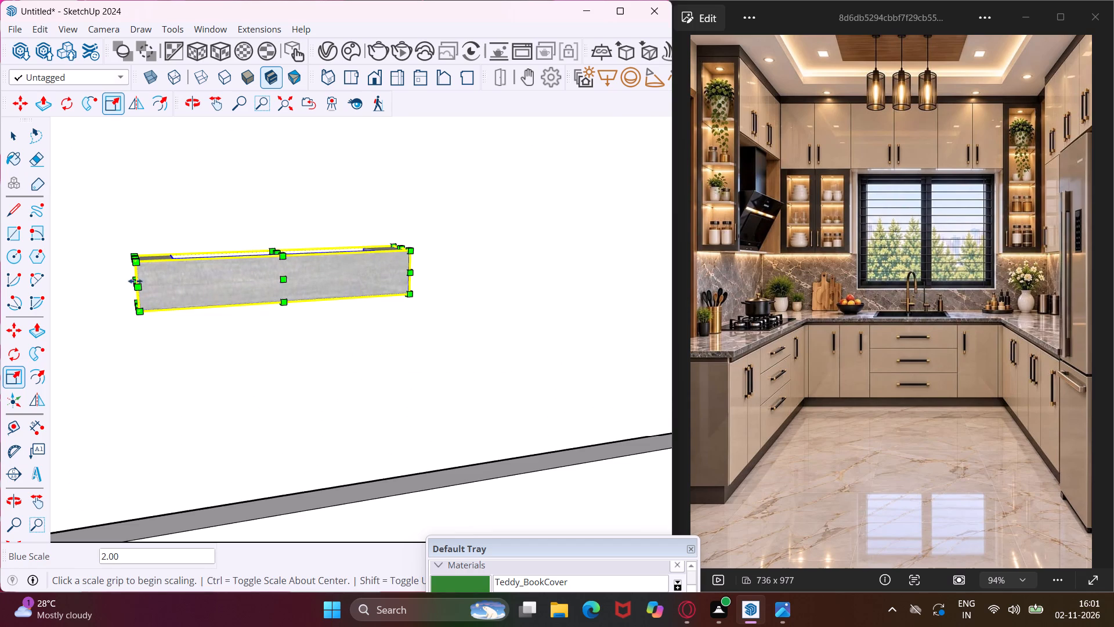
Lengthen the handle by a factor of 2.00 along the red axis, extending its end away from the corner cabinet.
scroll(129, 280, "up", 4)
middle_click_drag(129, 280, 190, 279)
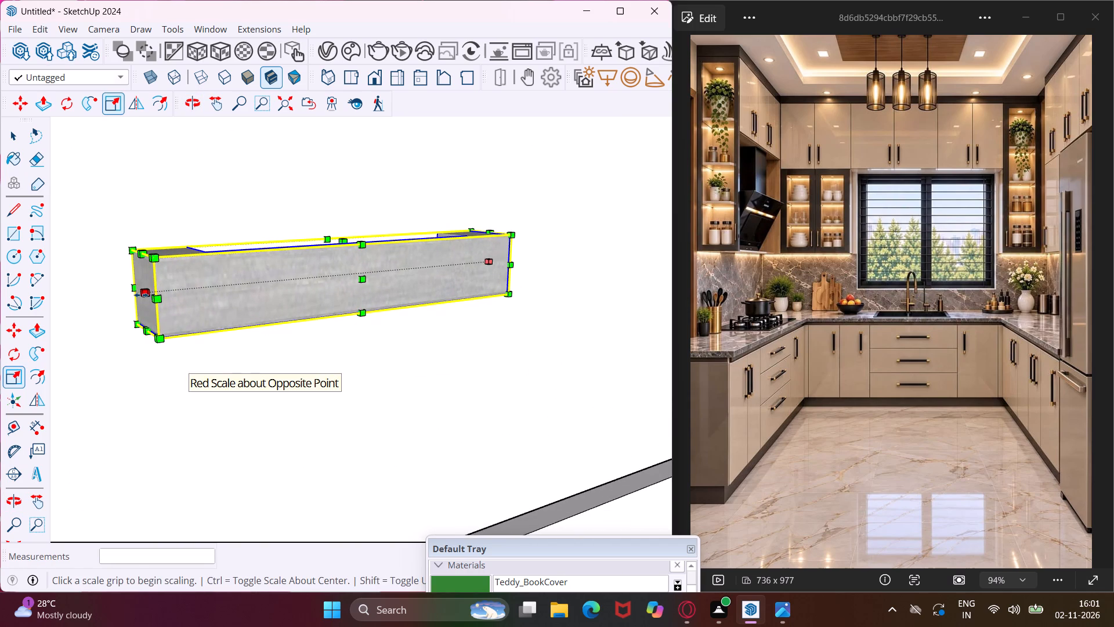
left_click(141, 295)
scroll(122, 293, "down", 12)
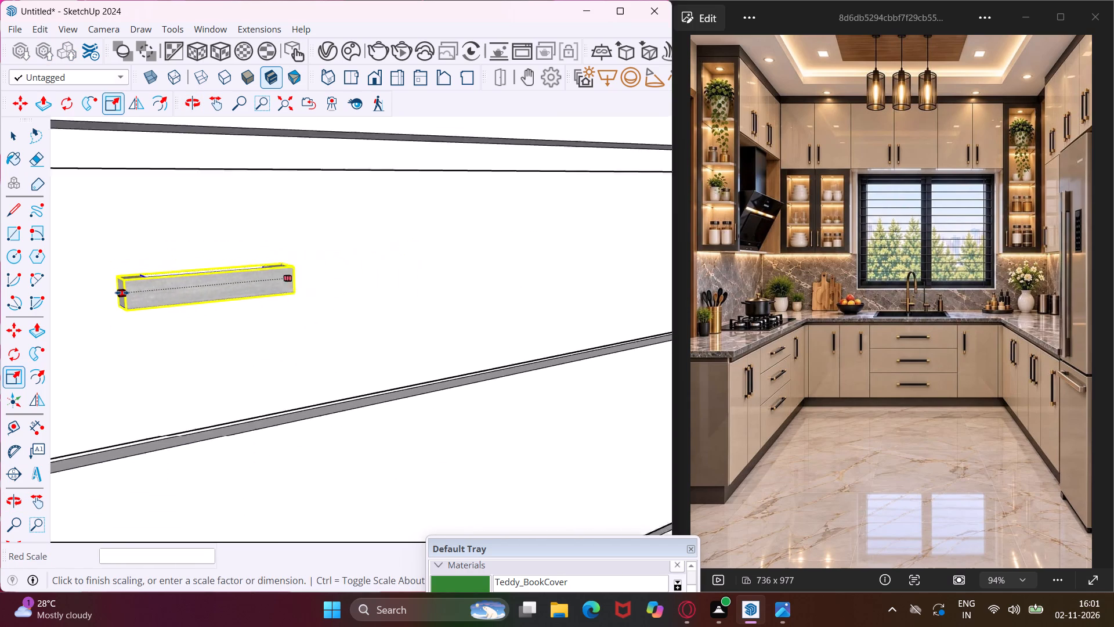
scroll(122, 293, "down", 18)
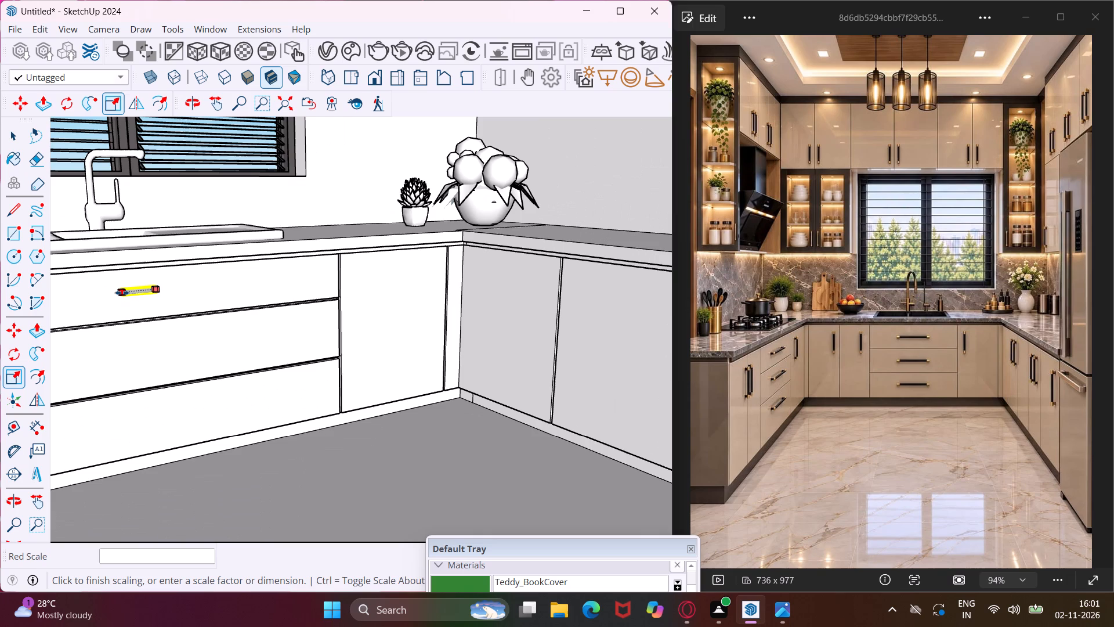
left_click(89, 296)
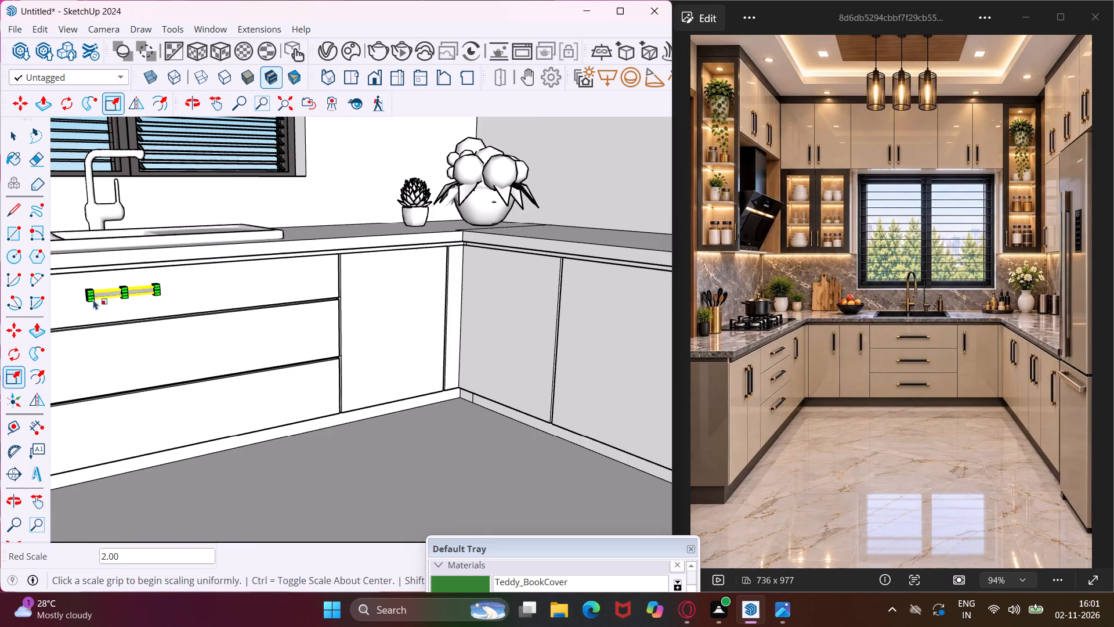
Lengthen the handle by a factor of 1.53 along the red axis, extending its other end toward the corner cabinet.
scroll(146, 287, "up", 3)
middle_click_drag(146, 287, 115, 288)
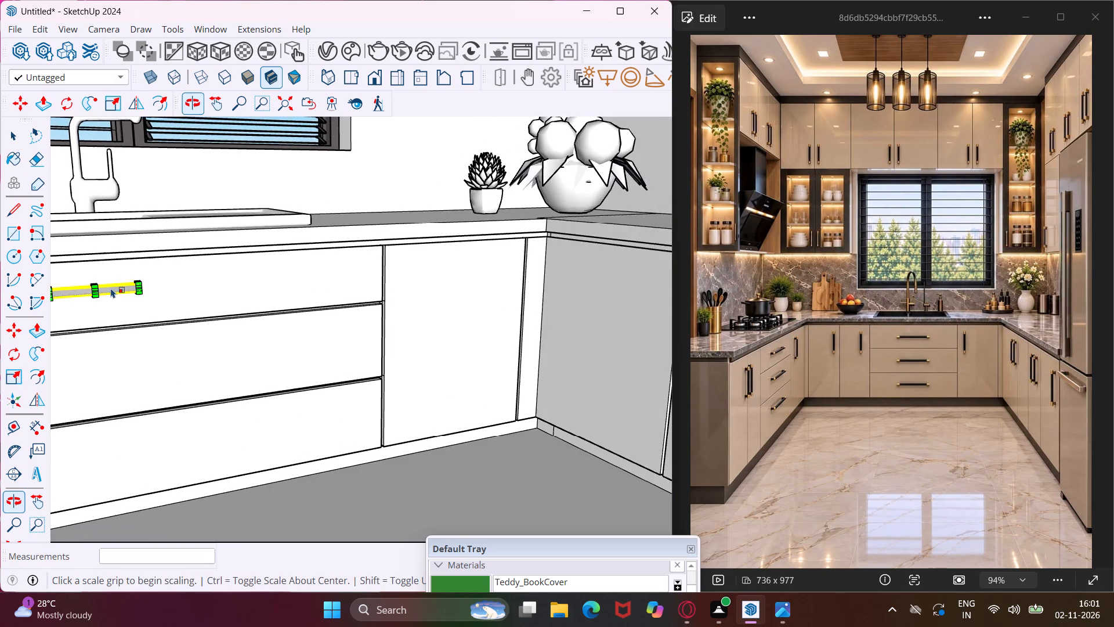
scroll(91, 283, "up", 6)
middle_click_drag(173, 292, 158, 286)
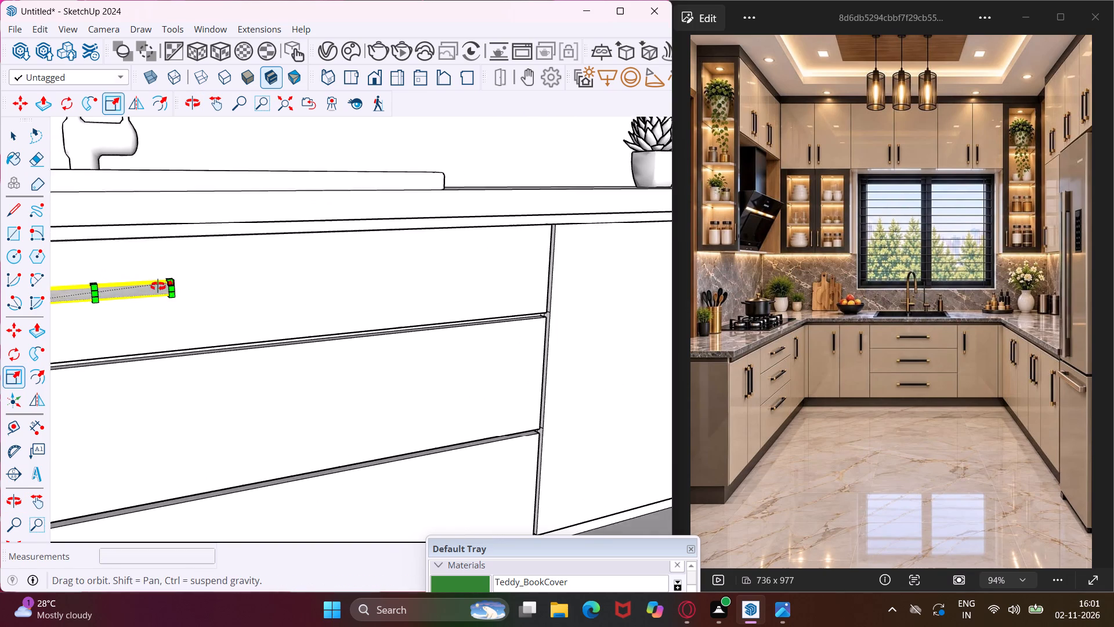
middle_click_drag(158, 286, 68, 287)
scroll(127, 282, "up", 9)
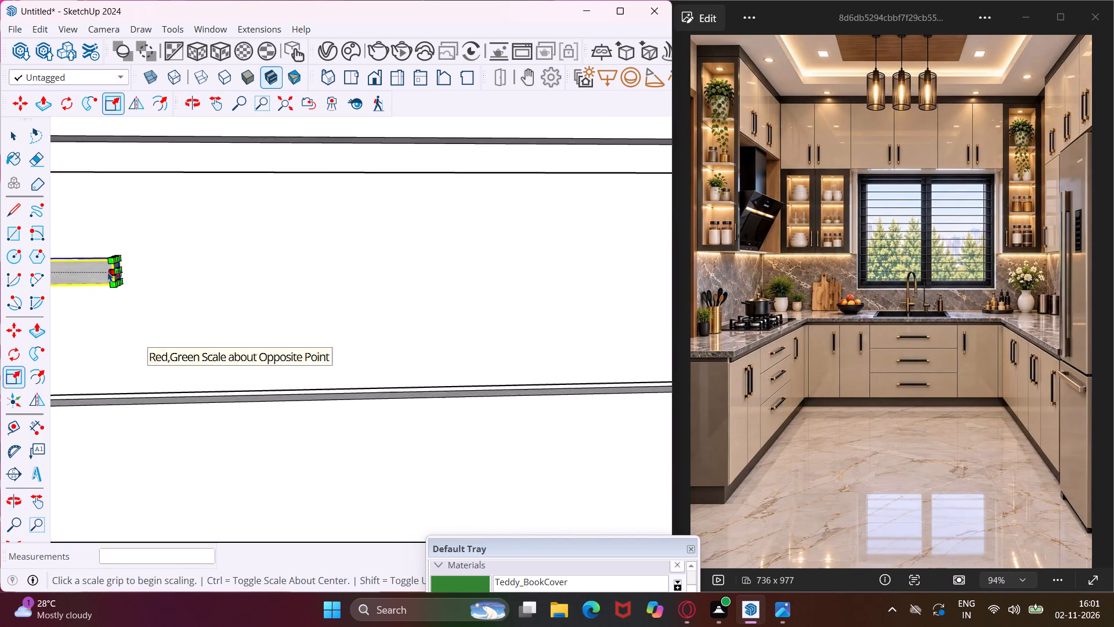
scroll(117, 271, "up", 6)
left_click(117, 269)
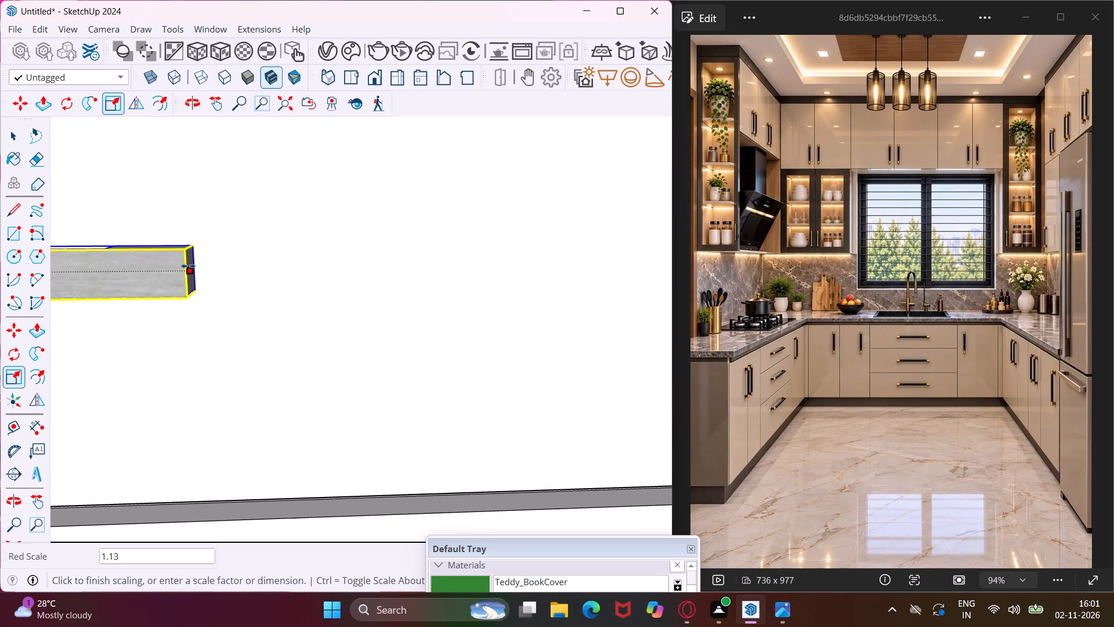
scroll(188, 266, "down", 20)
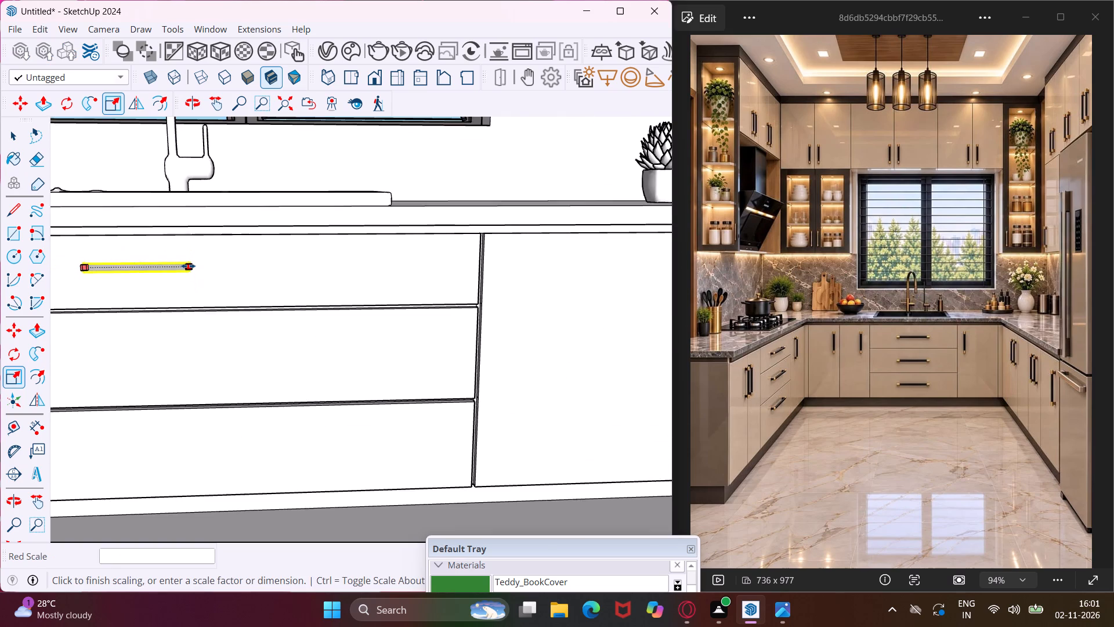
scroll(188, 266, "down", 11)
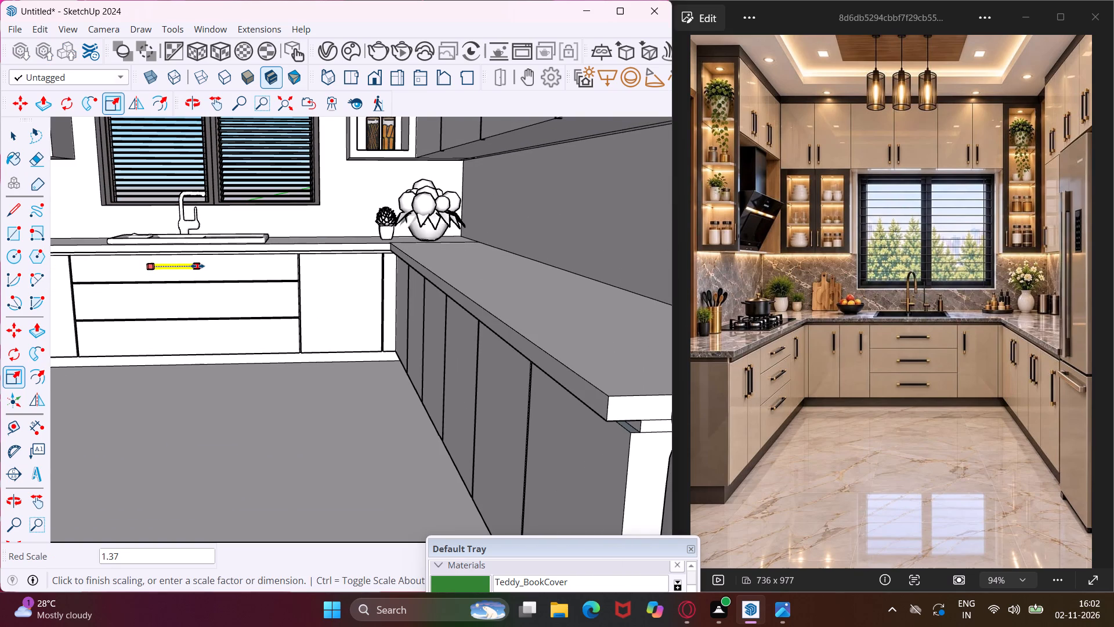
left_click(202, 265)
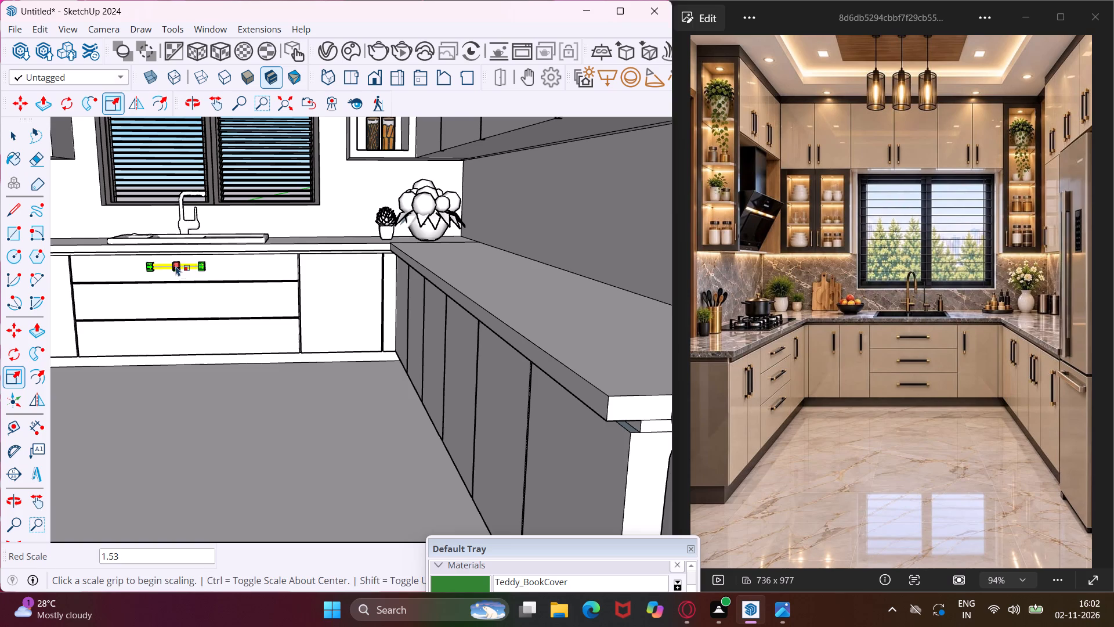
Scale the handle's depth outward from the drawer front by a factor of about 2.48 along the green axis.
scroll(174, 265, "up", 10)
middle_click_drag(174, 265, 360, 326)
scroll(249, 333, "up", 17)
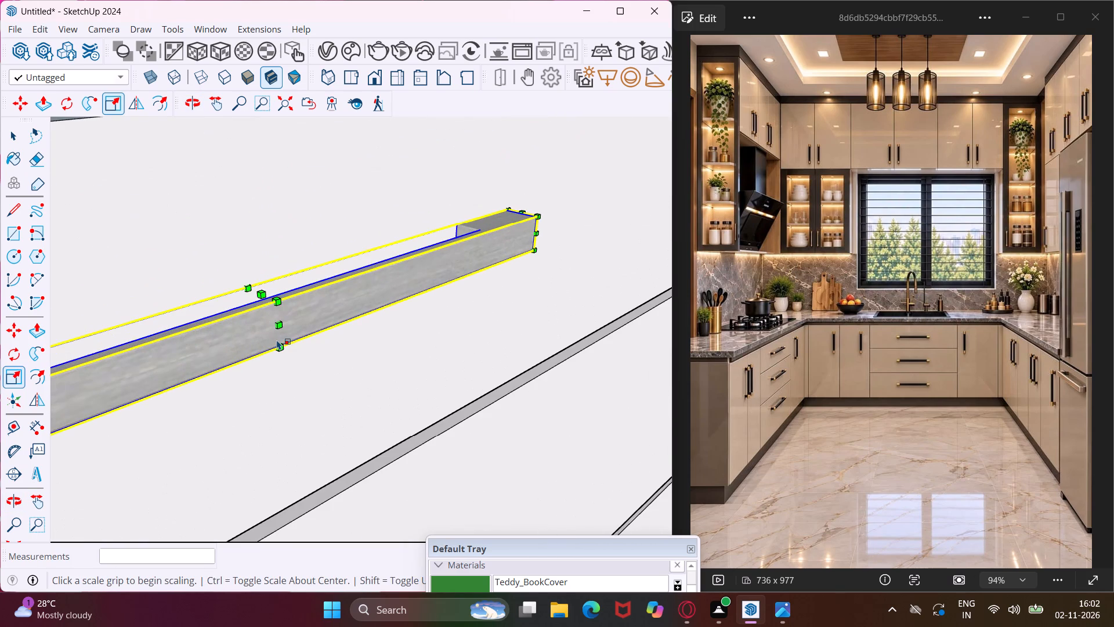
left_click(274, 325)
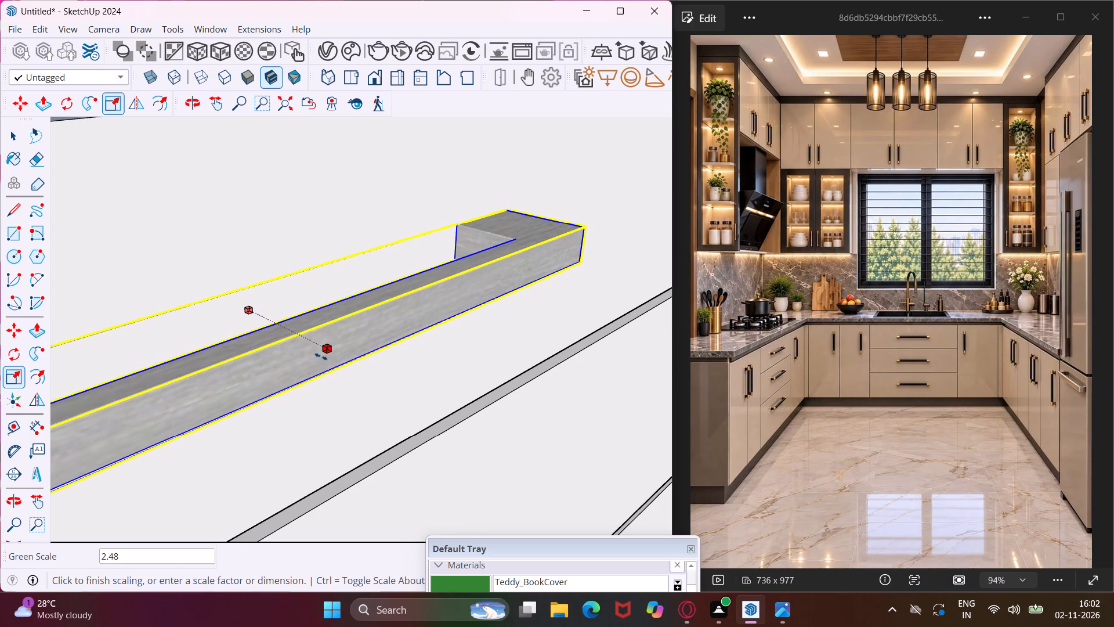
left_click(321, 356)
Copy the handle down onto the middle drawer front, about 9" below, and again onto the bottom drawer front, about 9 3/8" below that.
scroll(245, 349, "down", 5)
middle_click_drag(248, 368, 217, 345)
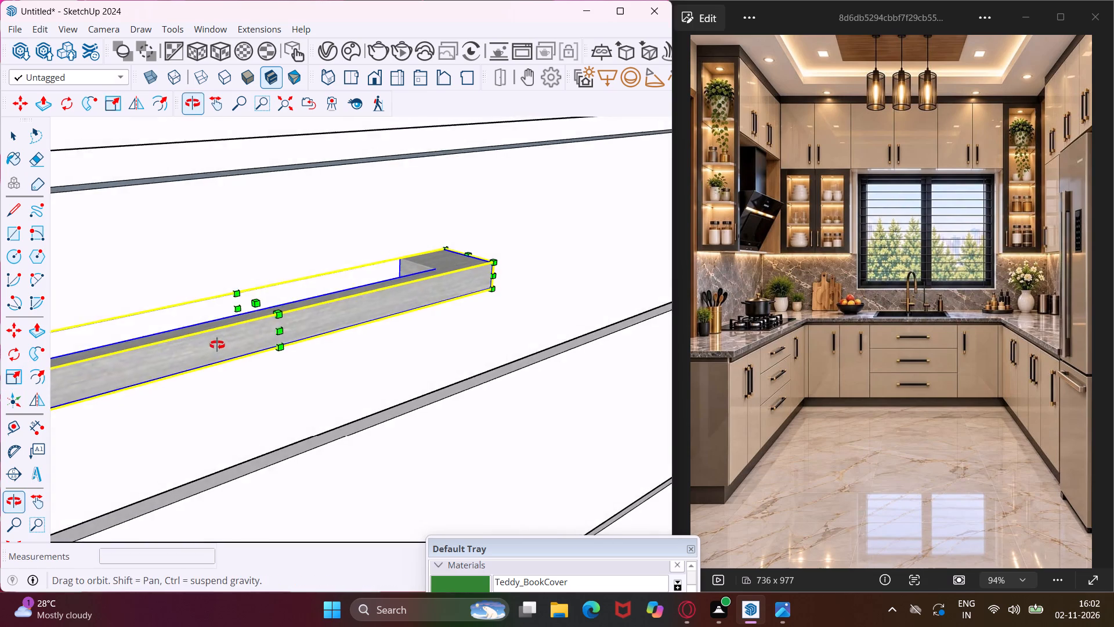
middle_click_drag(217, 345, 216, 344)
scroll(319, 226, "down", 10)
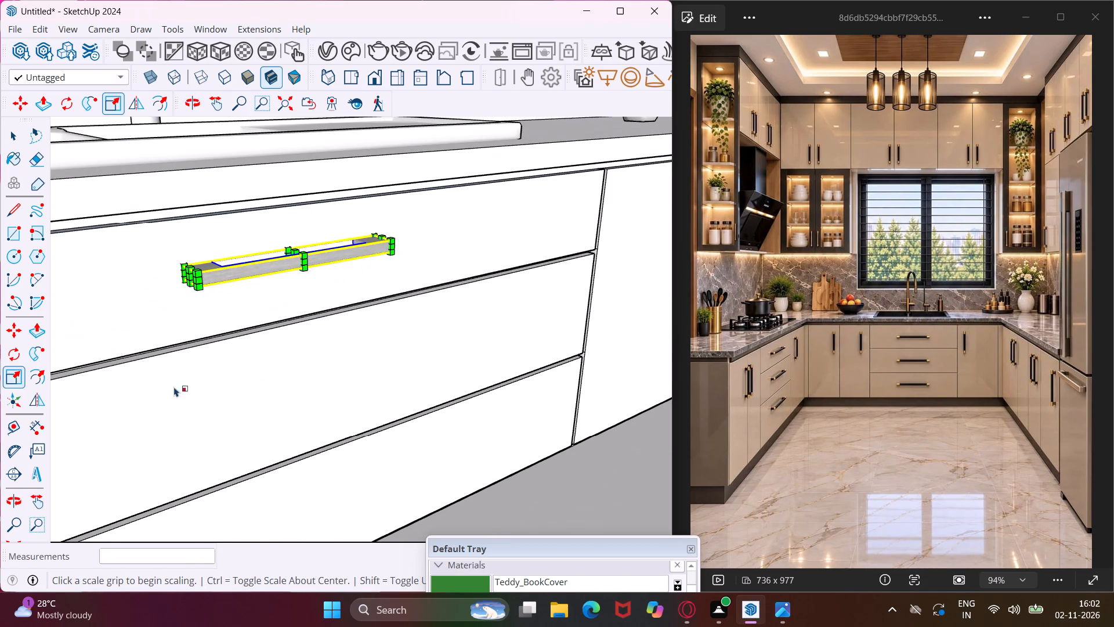
key("m")
scroll(152, 290, "down", 3)
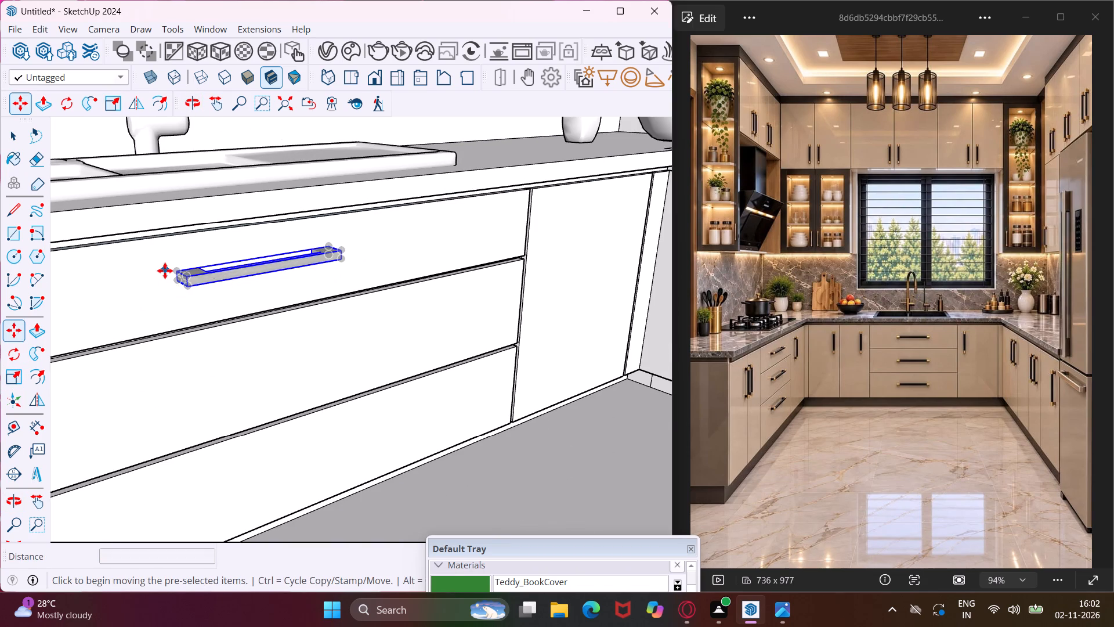
left_click(159, 279)
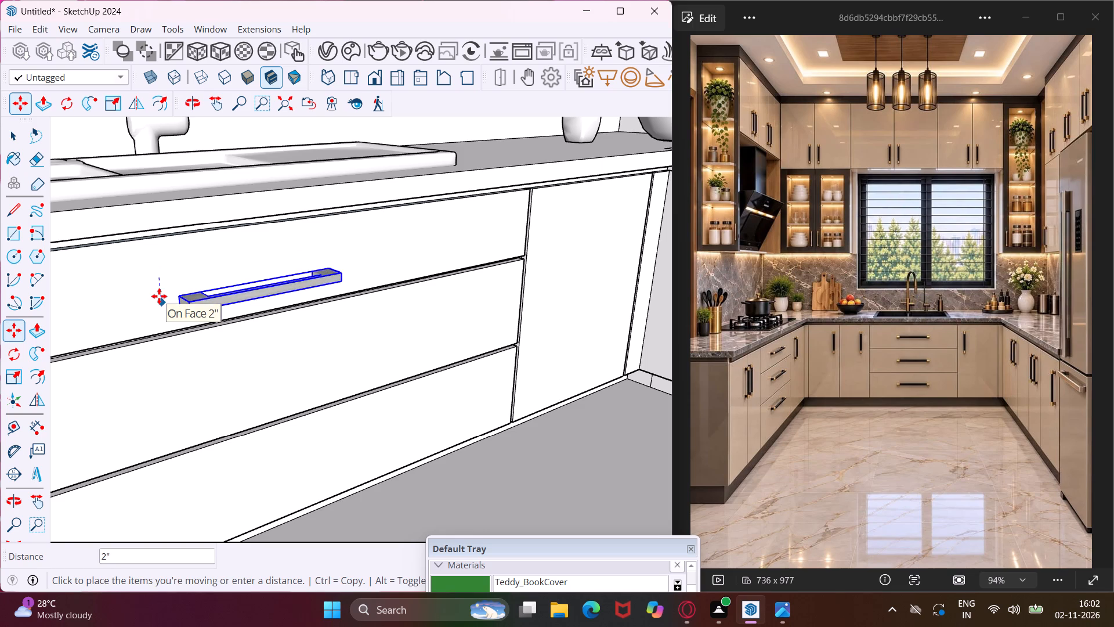
left_click(167, 387)
left_click(169, 401)
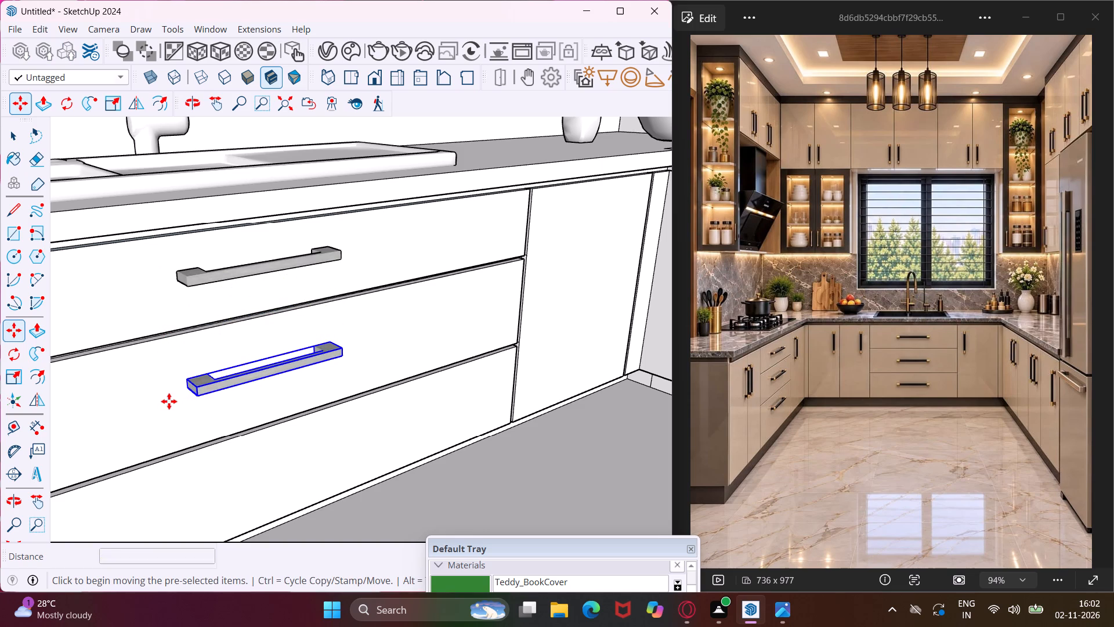
left_click(172, 502)
Copy the bottom drawer handle out to the open ground in front of the kitchen, about 24' 10" away.
scroll(178, 423, "down", 5)
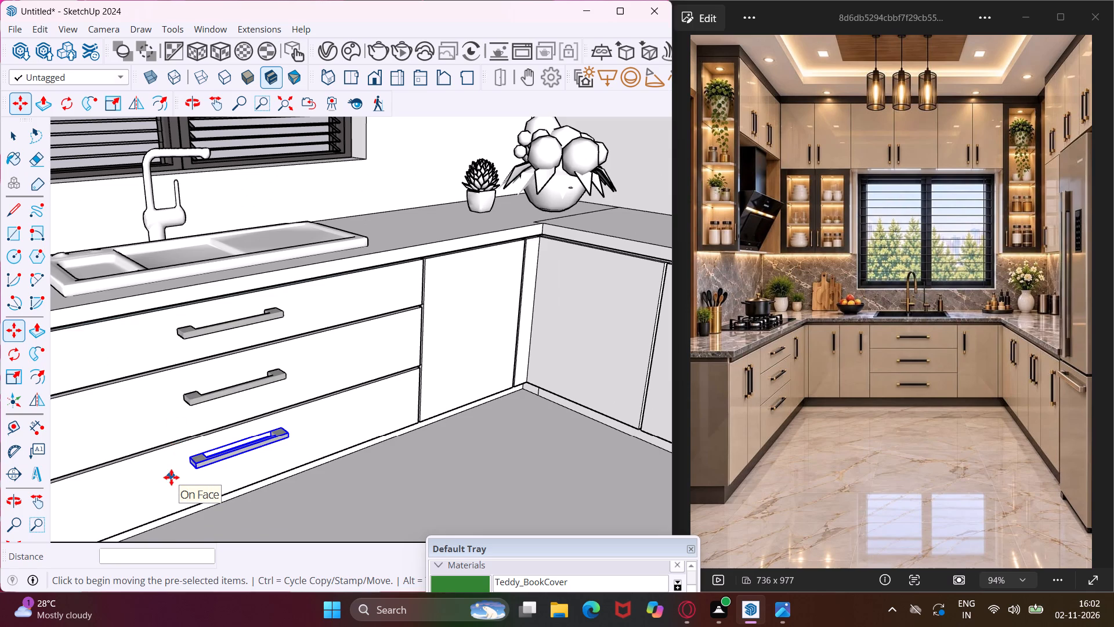
left_click(171, 477)
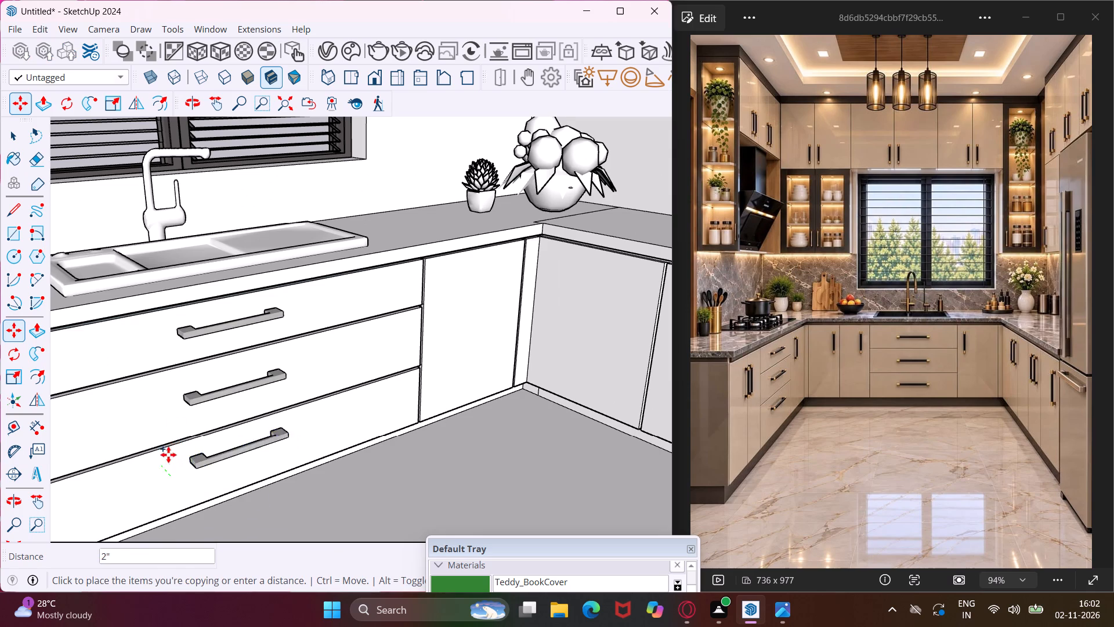
scroll(168, 455, "down", 18)
scroll(162, 442, "down", 5)
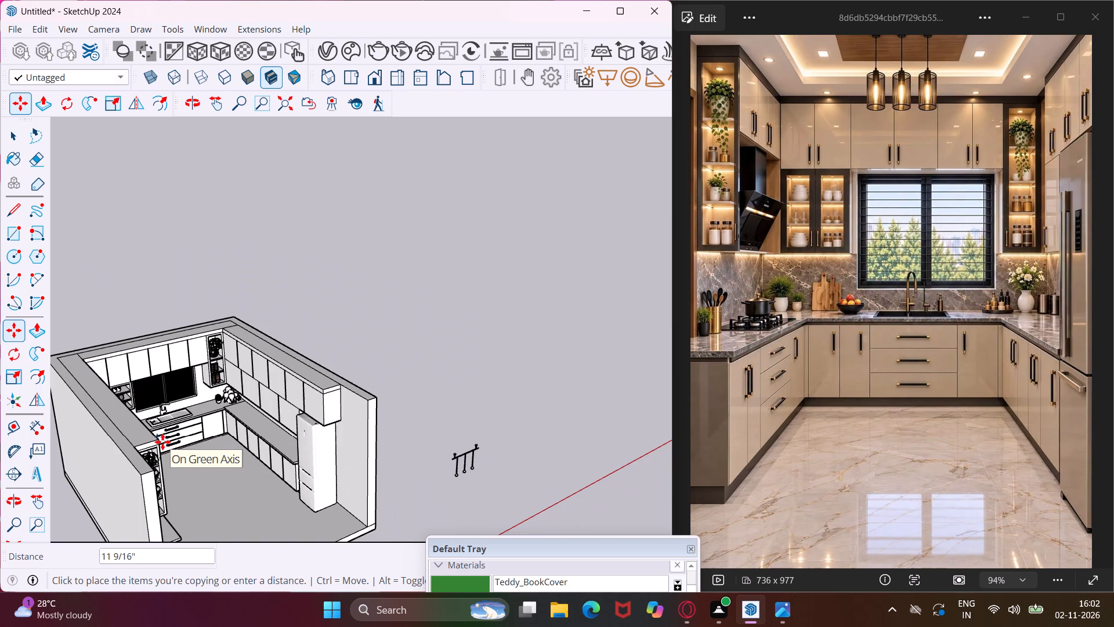
scroll(162, 442, "down", 11)
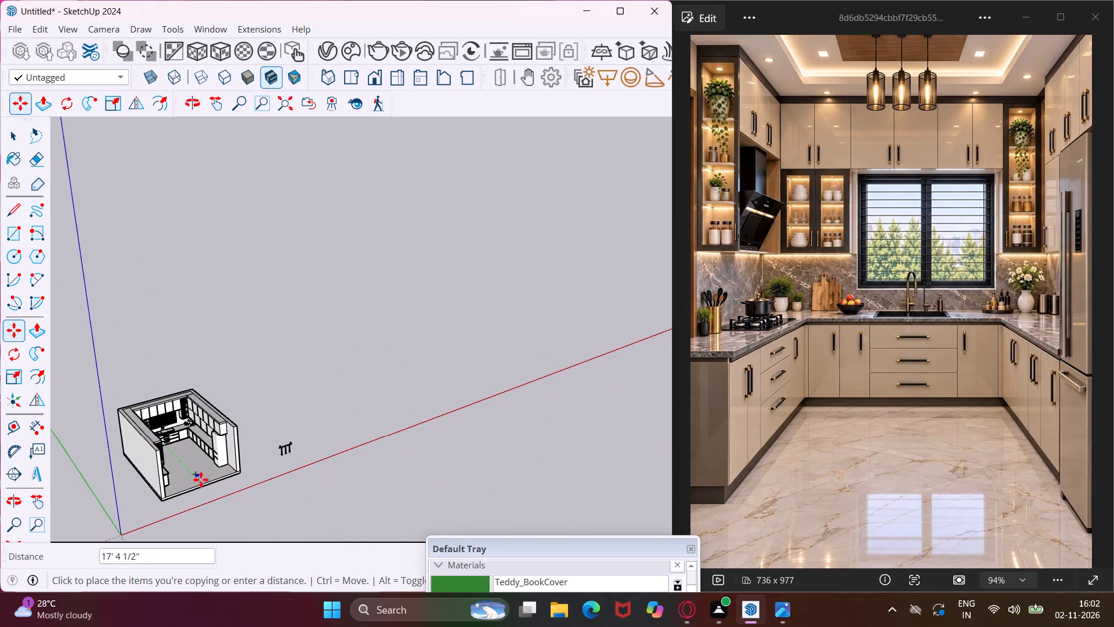
scroll(231, 511, "up", 11)
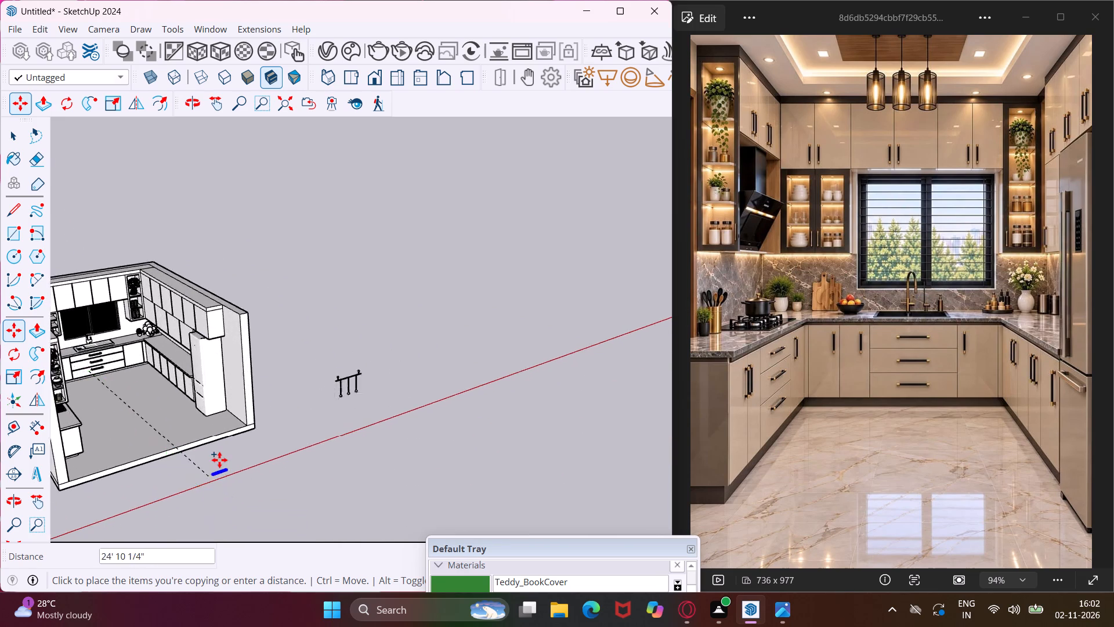
scroll(219, 460, "up", 9)
left_click(218, 467)
scroll(225, 466, "up", 4)
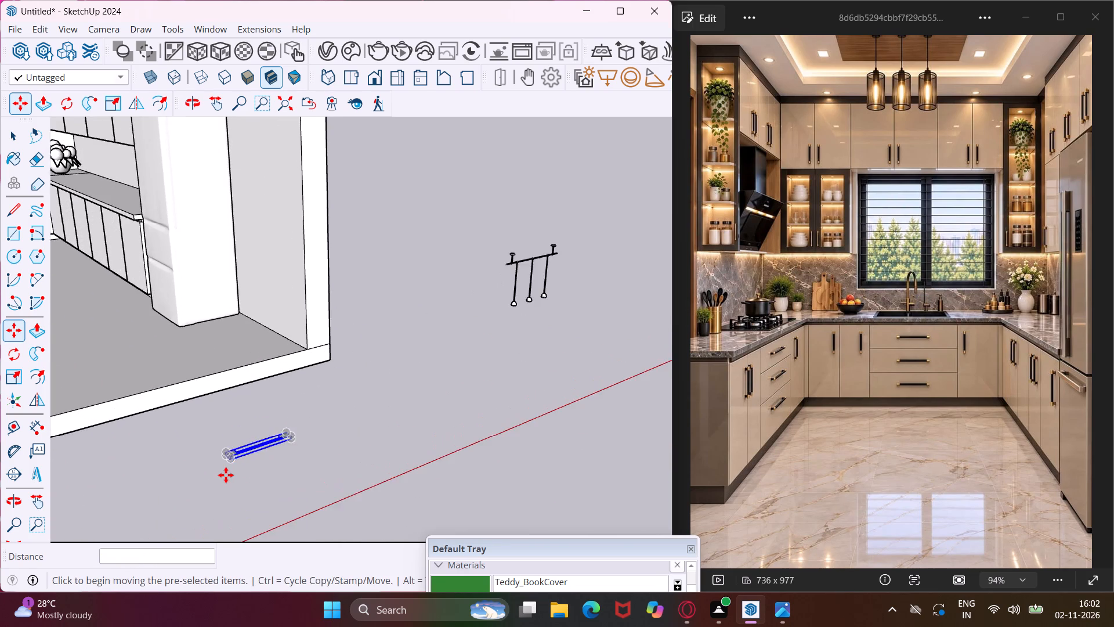
scroll(226, 475, "up", 4)
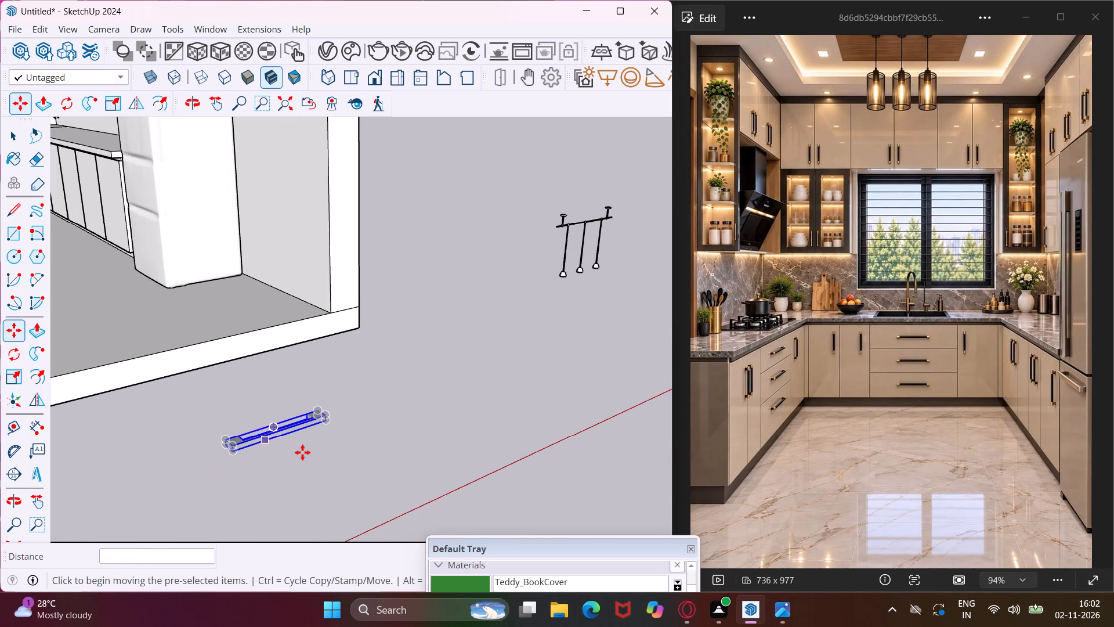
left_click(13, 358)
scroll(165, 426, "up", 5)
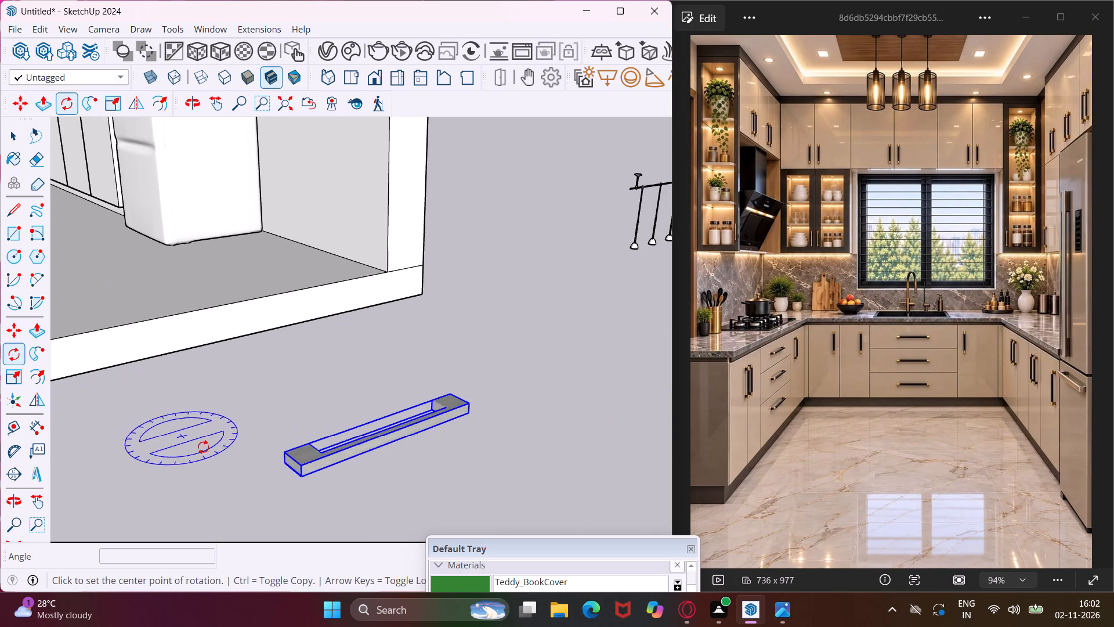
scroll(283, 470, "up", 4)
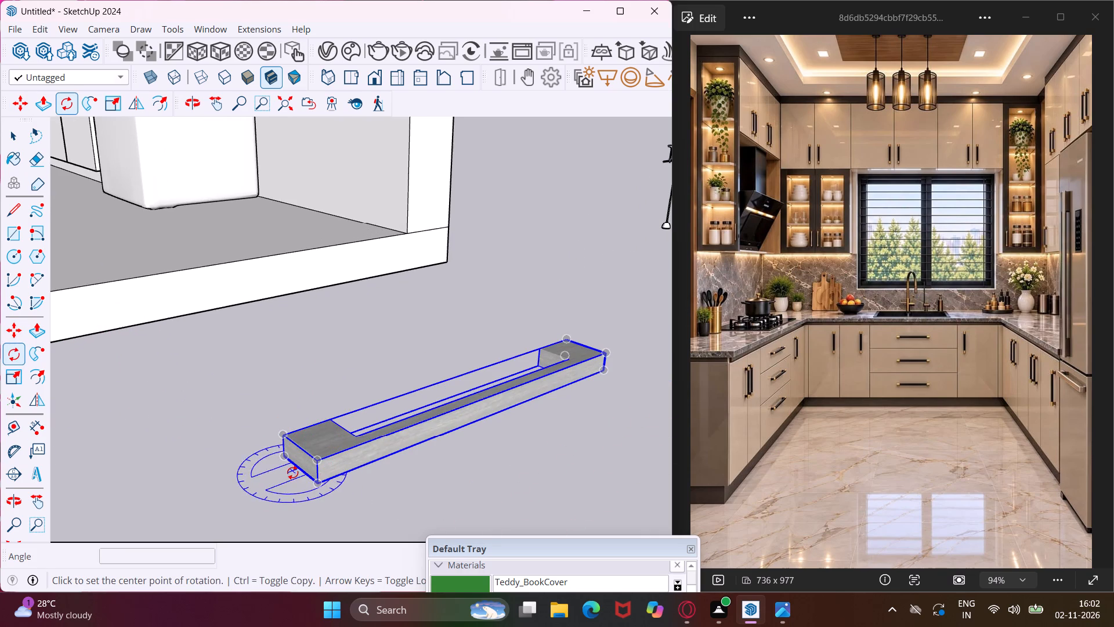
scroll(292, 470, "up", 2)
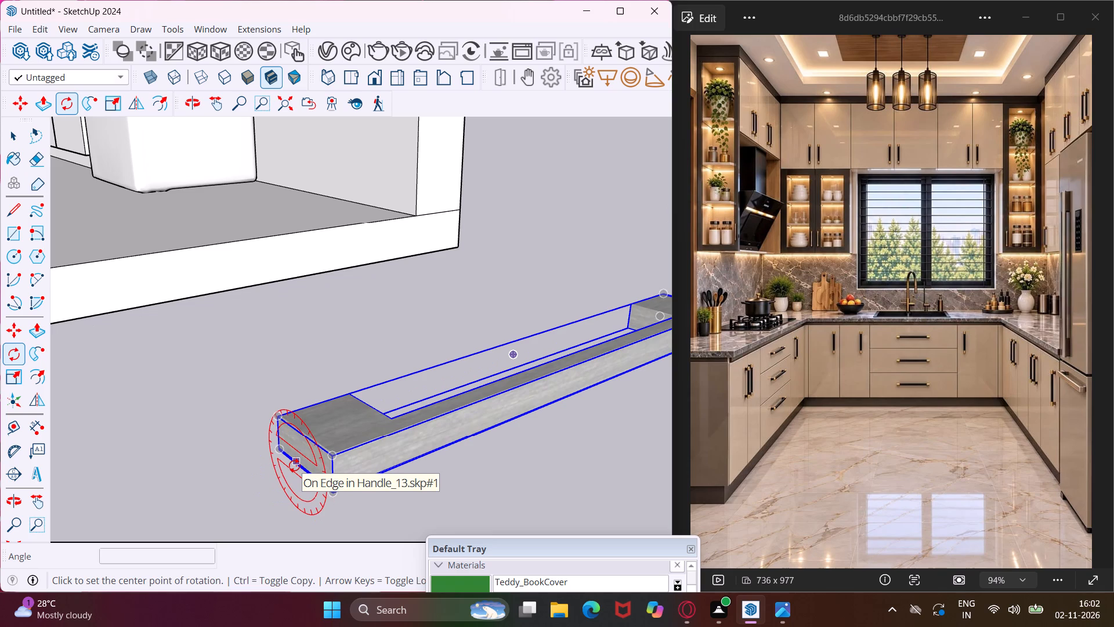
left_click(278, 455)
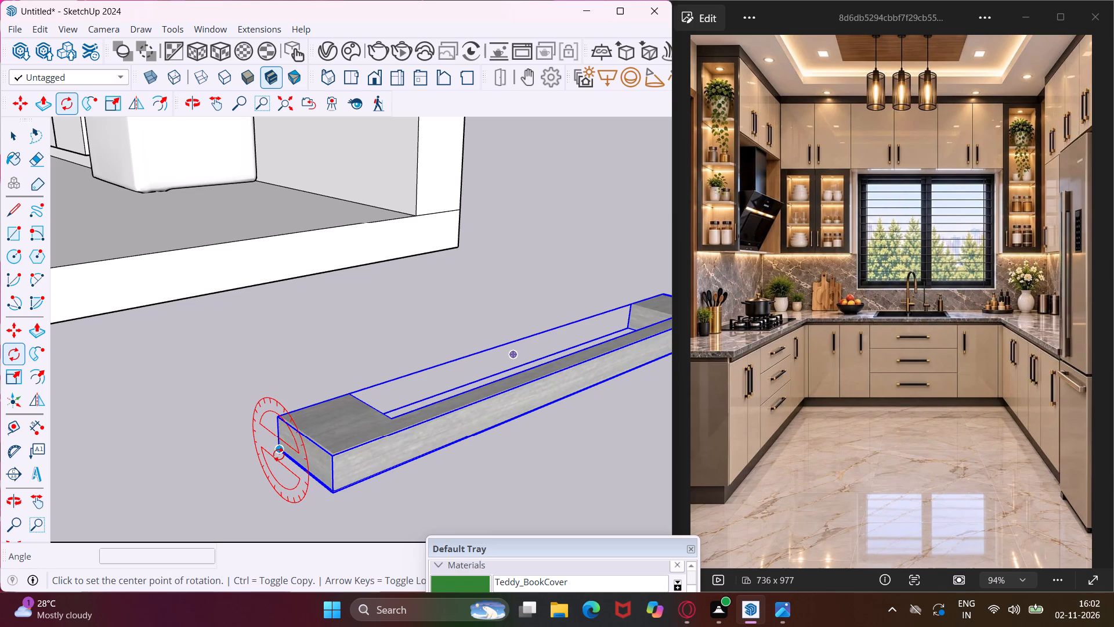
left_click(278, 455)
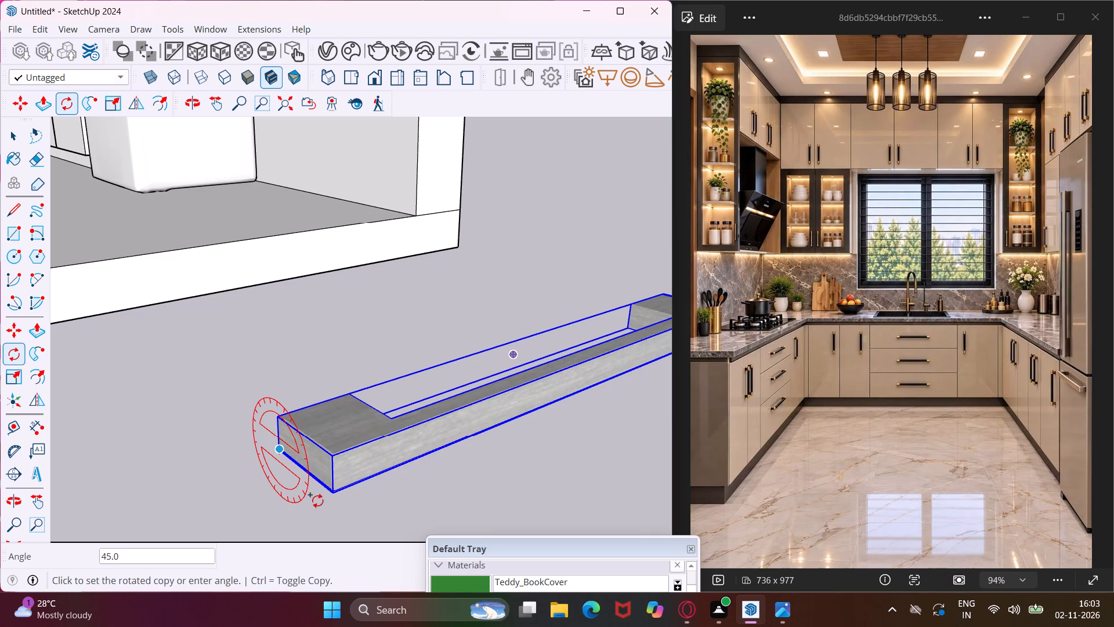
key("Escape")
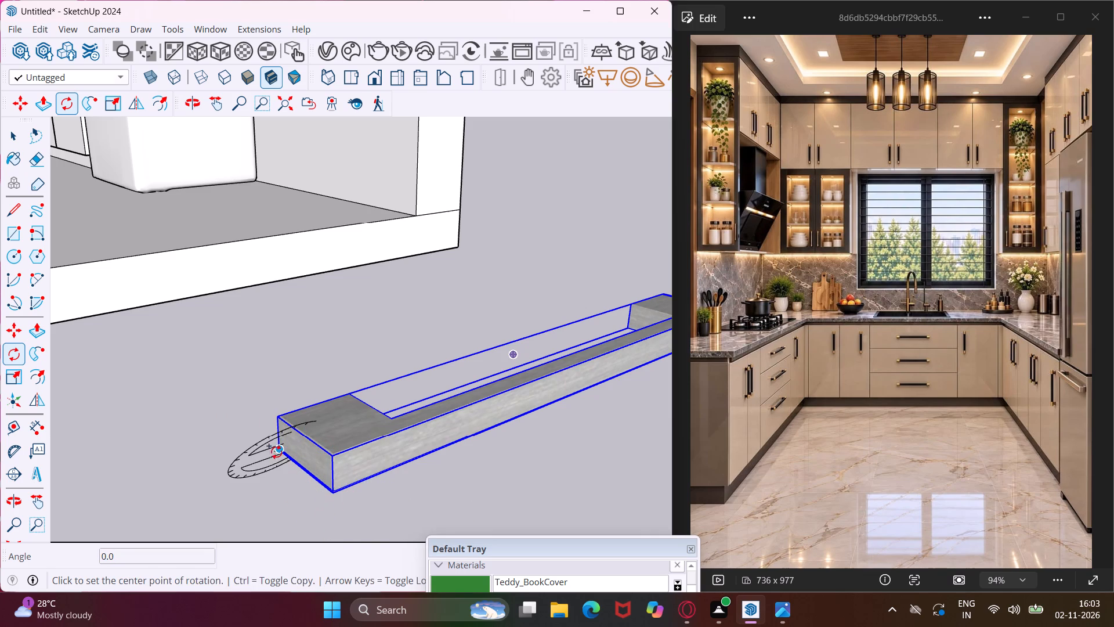
Rotate a copy of the loose handle 90° about the green axis at its lower front corner, standing it upright.
scroll(278, 457, "up", 6)
scroll(281, 457, "down", 5)
middle_click_drag(281, 457, 288, 457)
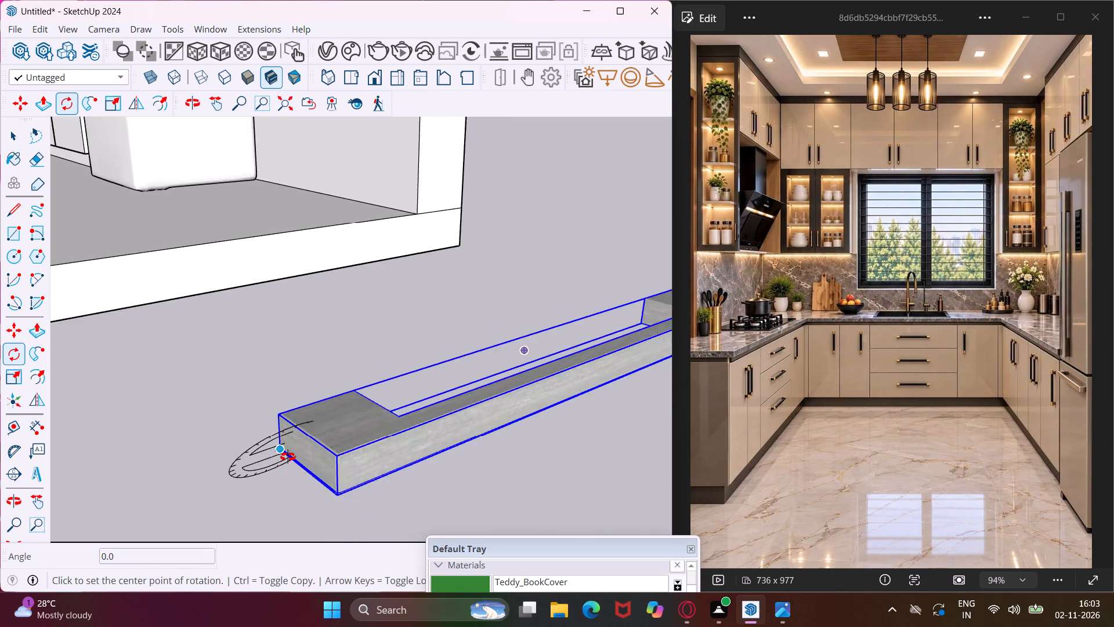
middle_click_drag(288, 457, 364, 438)
scroll(273, 399, "down", 16)
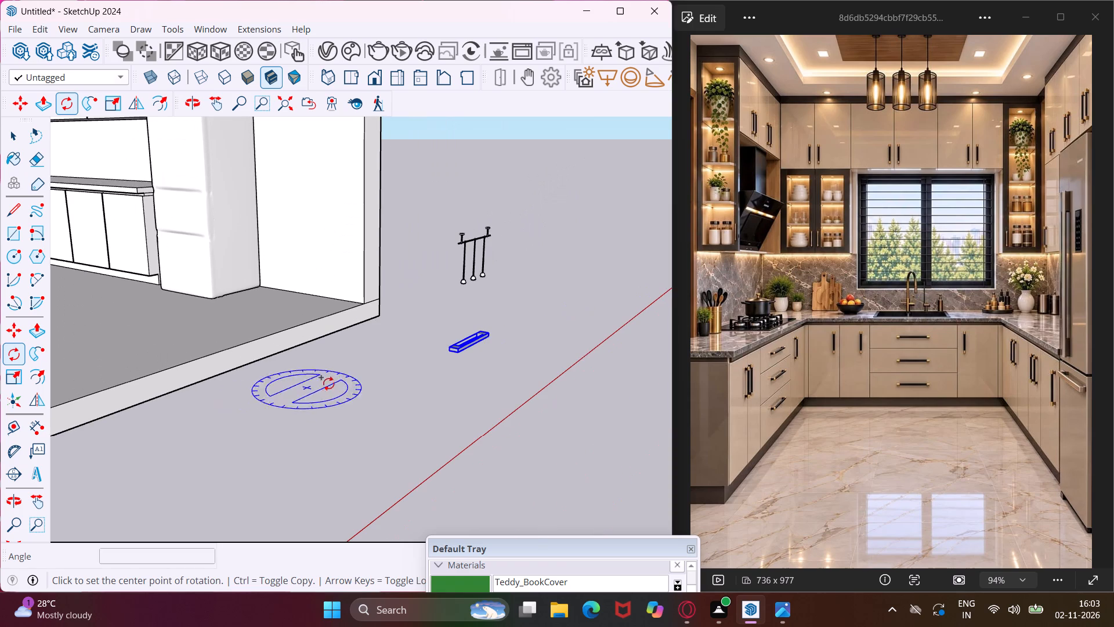
scroll(458, 342, "up", 11)
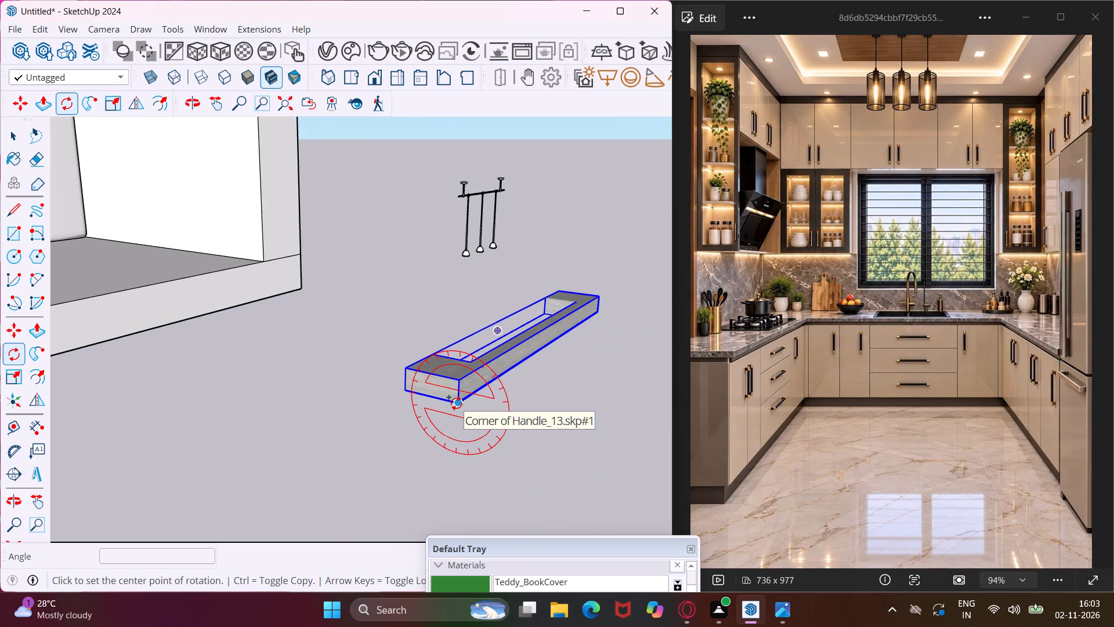
key("Up")
key("Up")
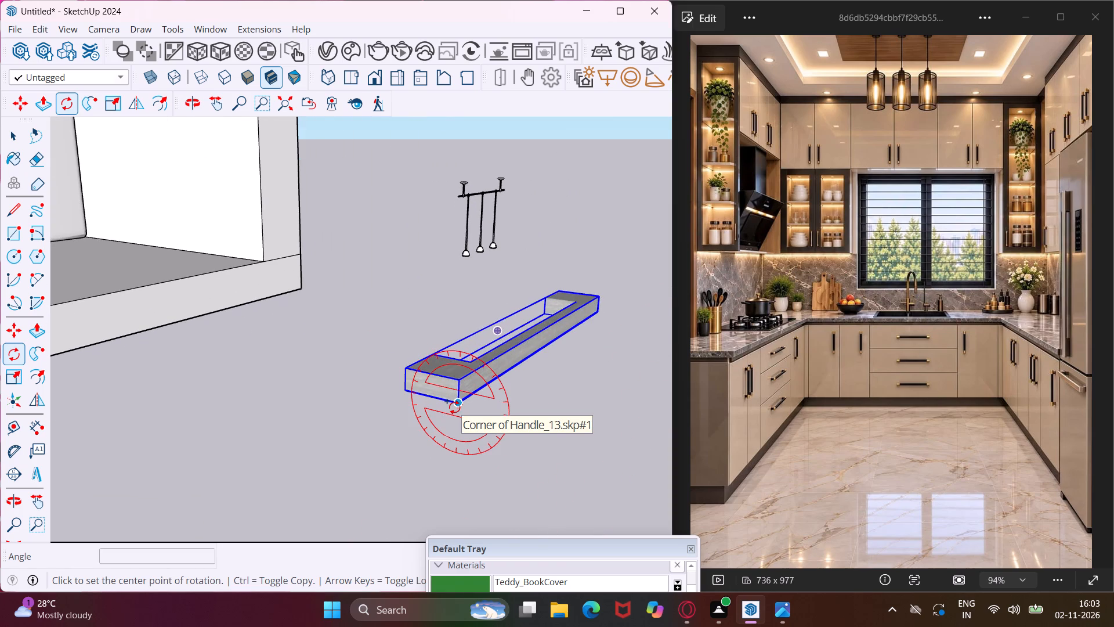
key("Right")
key("Right")
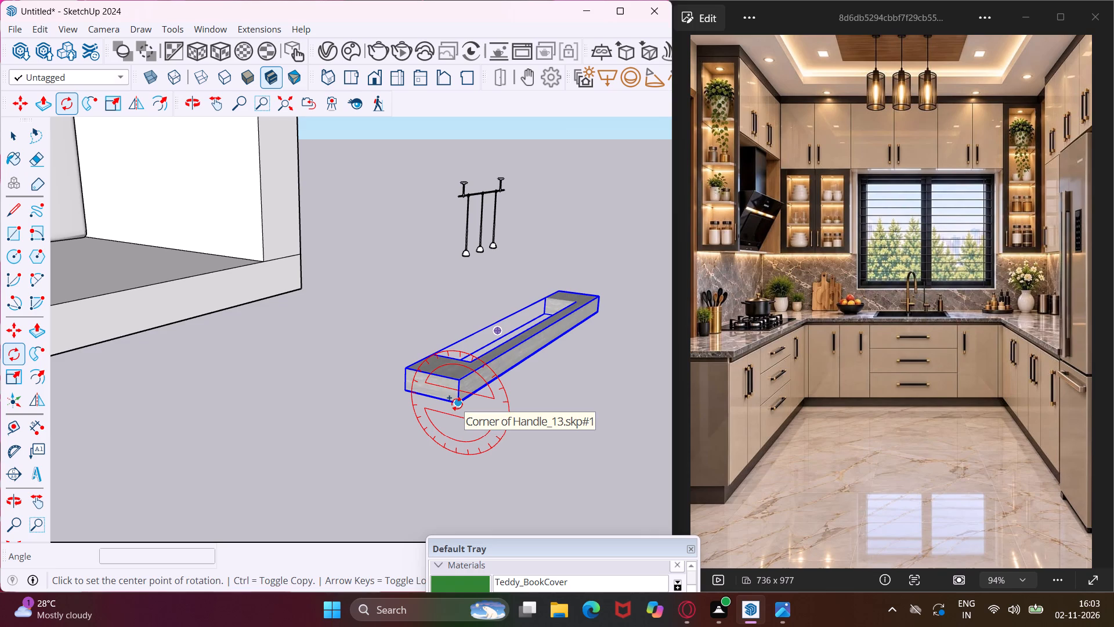
key("Left")
left_click(458, 402)
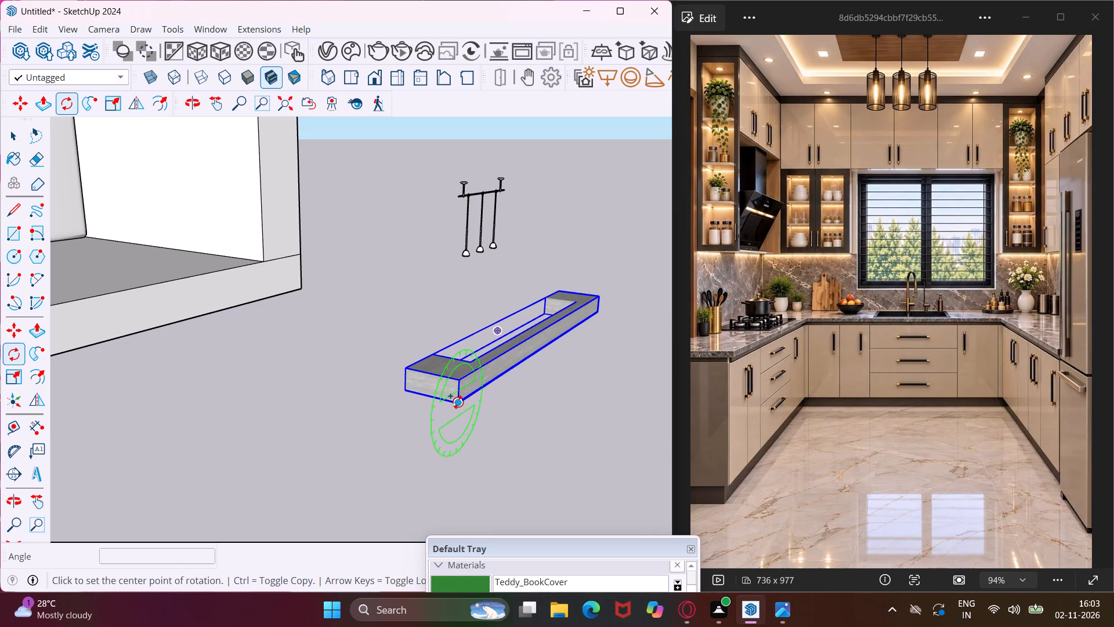
left_click(414, 431)
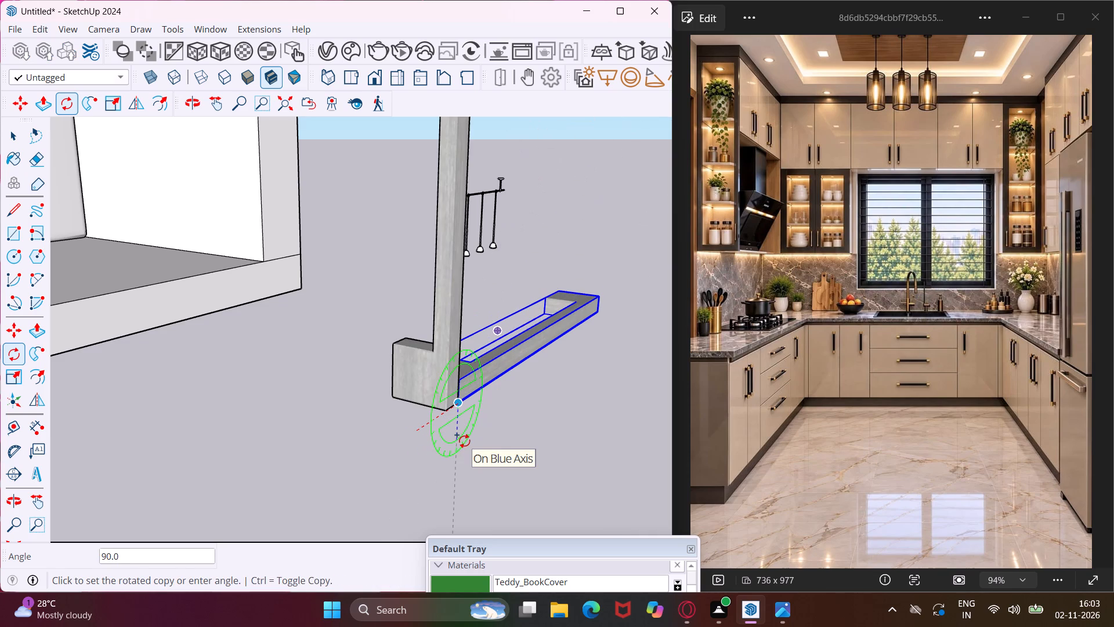
left_click(464, 441)
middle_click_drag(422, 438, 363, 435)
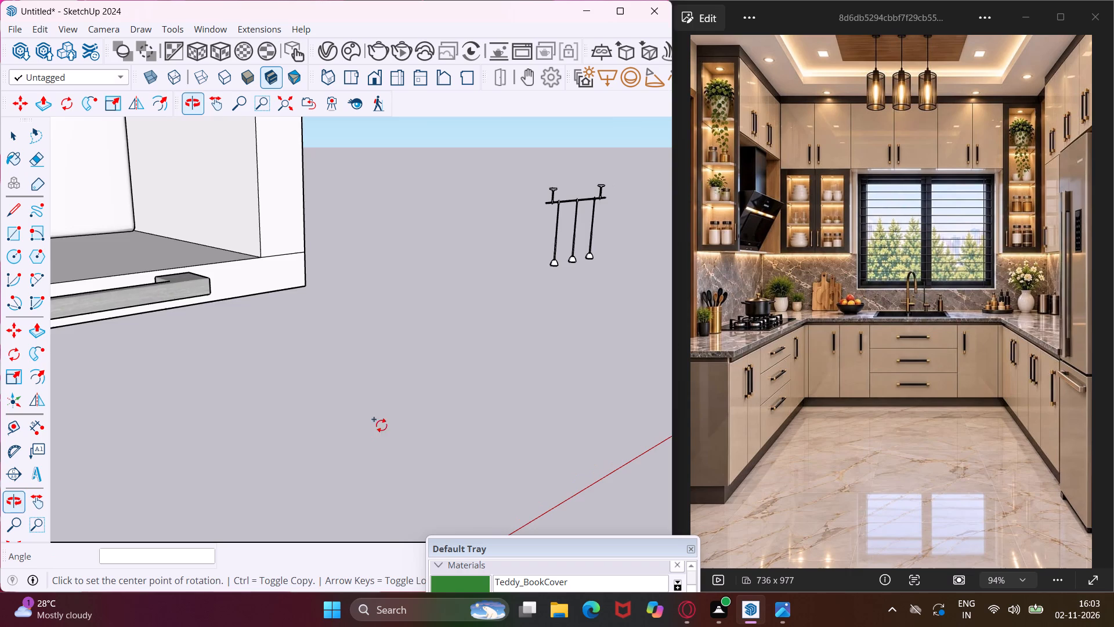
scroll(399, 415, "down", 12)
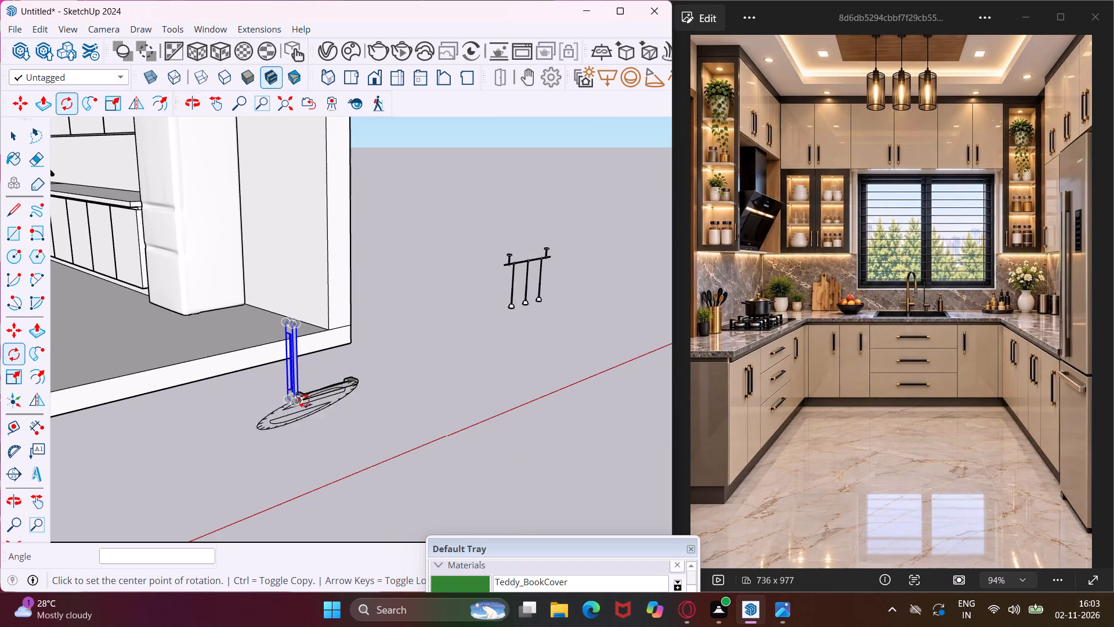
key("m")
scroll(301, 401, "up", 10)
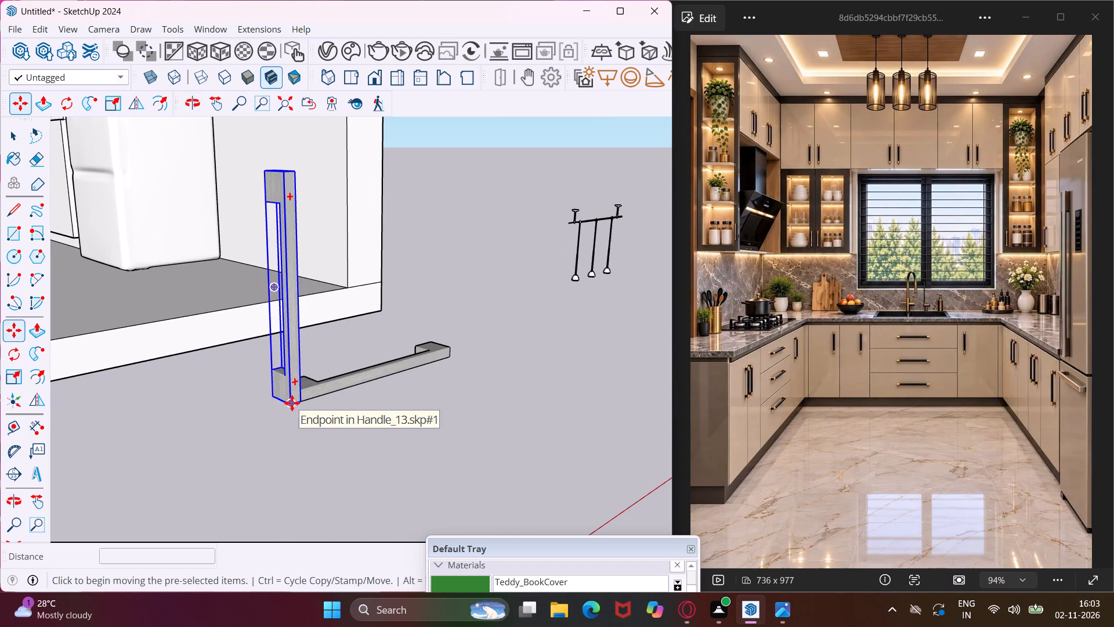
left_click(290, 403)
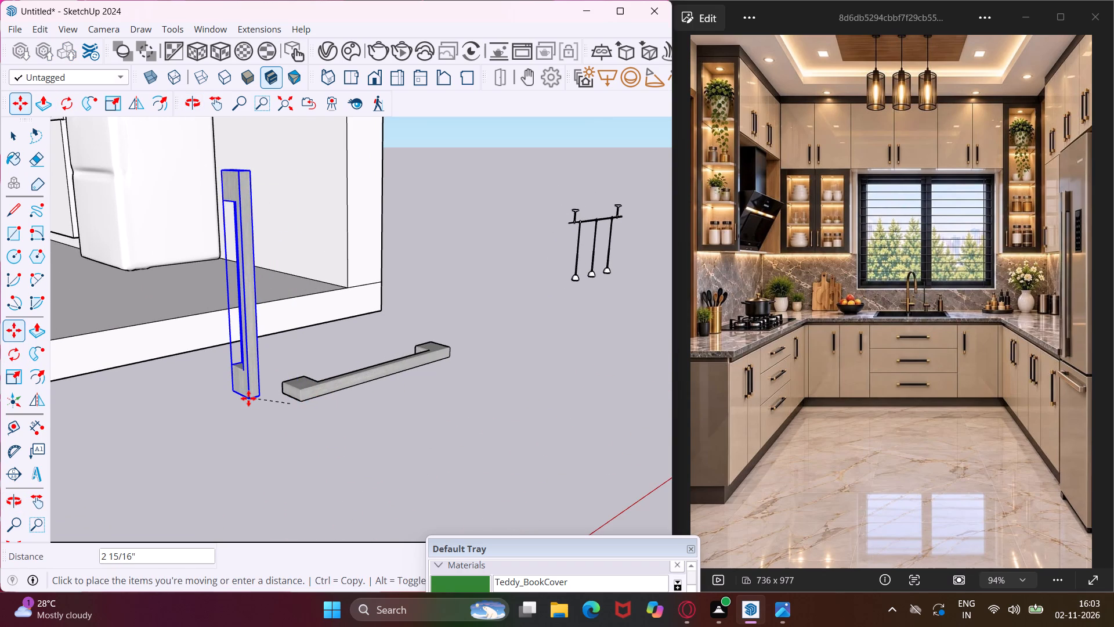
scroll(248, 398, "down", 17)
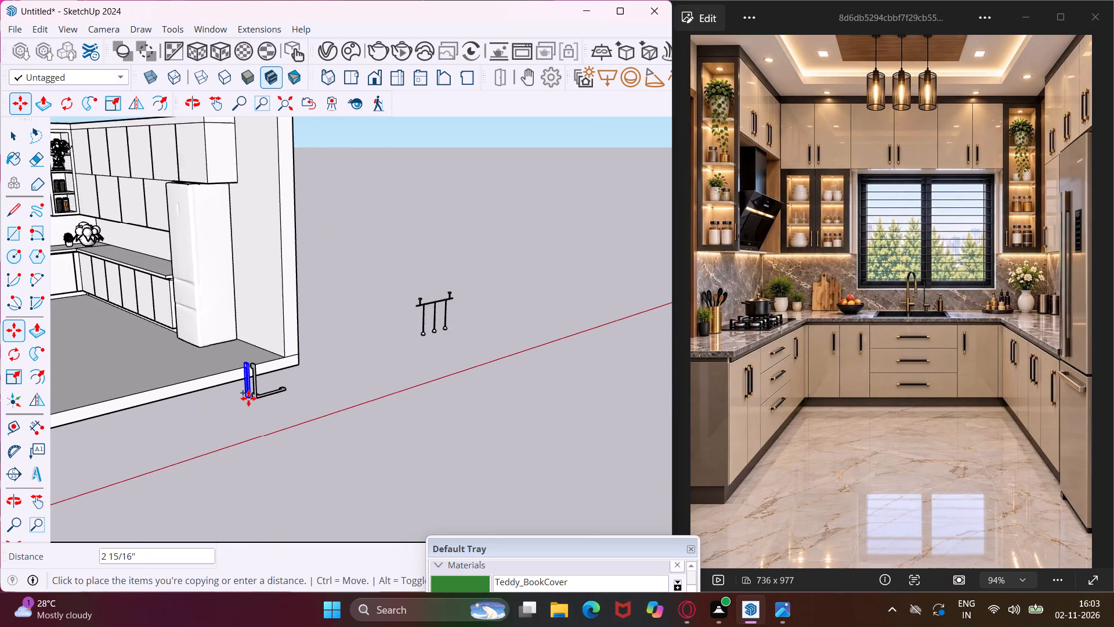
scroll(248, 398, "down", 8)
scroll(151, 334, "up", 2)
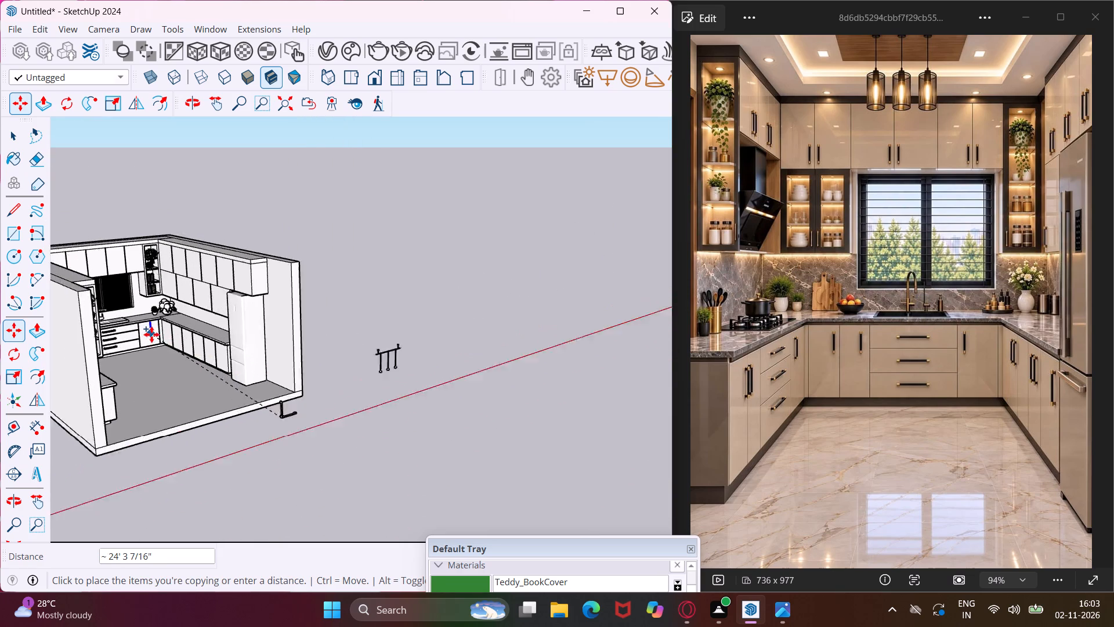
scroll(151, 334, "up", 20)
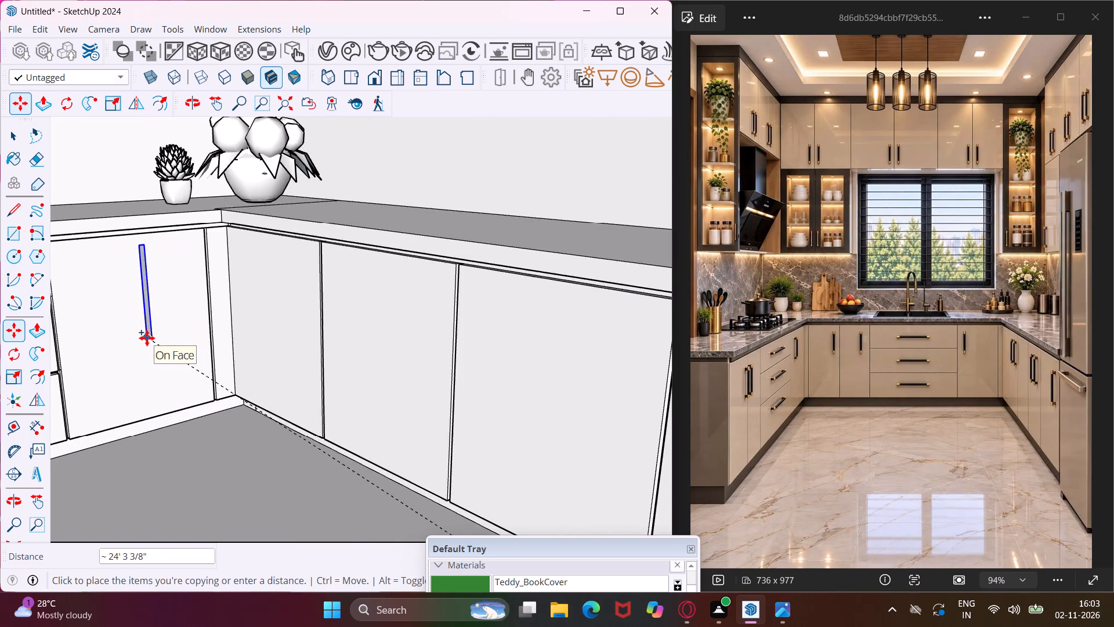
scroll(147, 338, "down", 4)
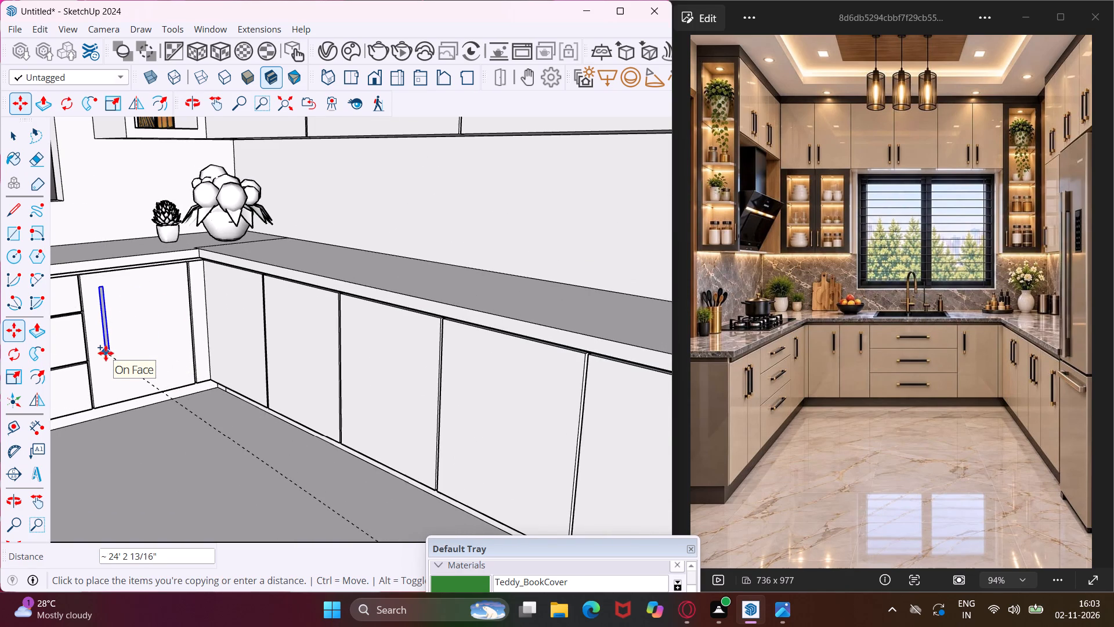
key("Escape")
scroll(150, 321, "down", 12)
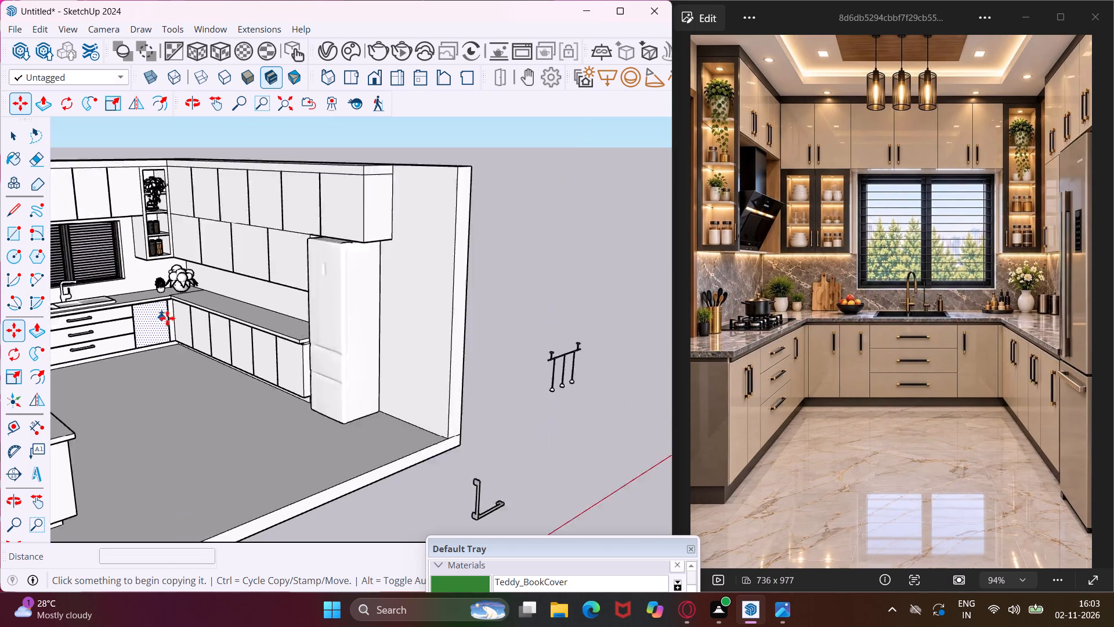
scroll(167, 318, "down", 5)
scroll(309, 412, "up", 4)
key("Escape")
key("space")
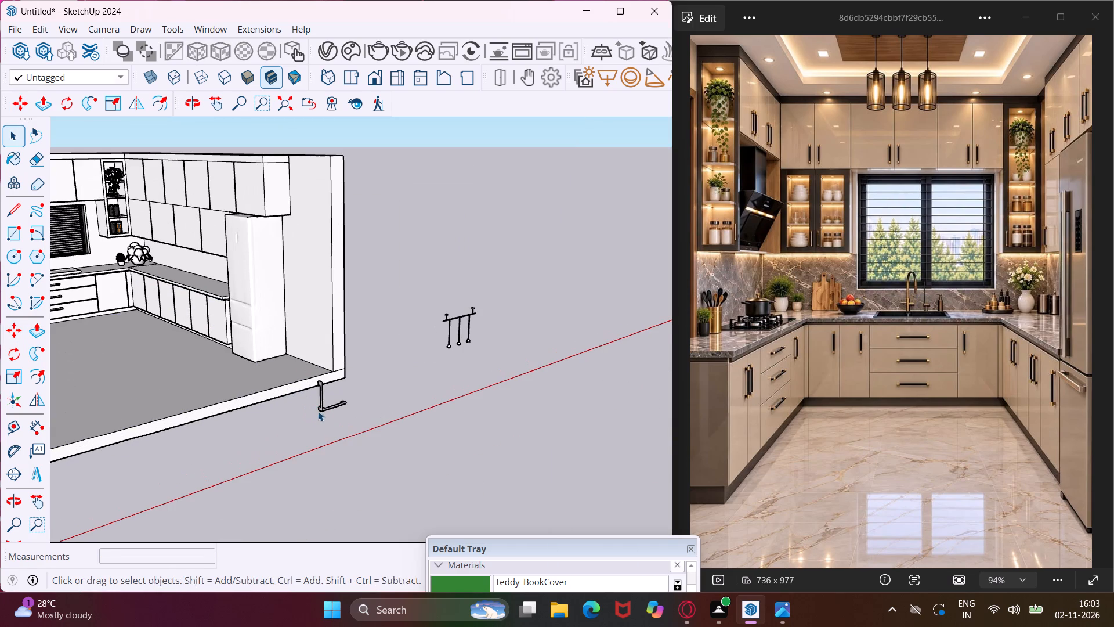
Move the upright handle from the open ground onto the corner base cabinet door right of the drawers, about 24' 7/8" away.
scroll(318, 411, "up", 9)
middle_click_drag(322, 402, 371, 423)
scroll(379, 407, "up", 5)
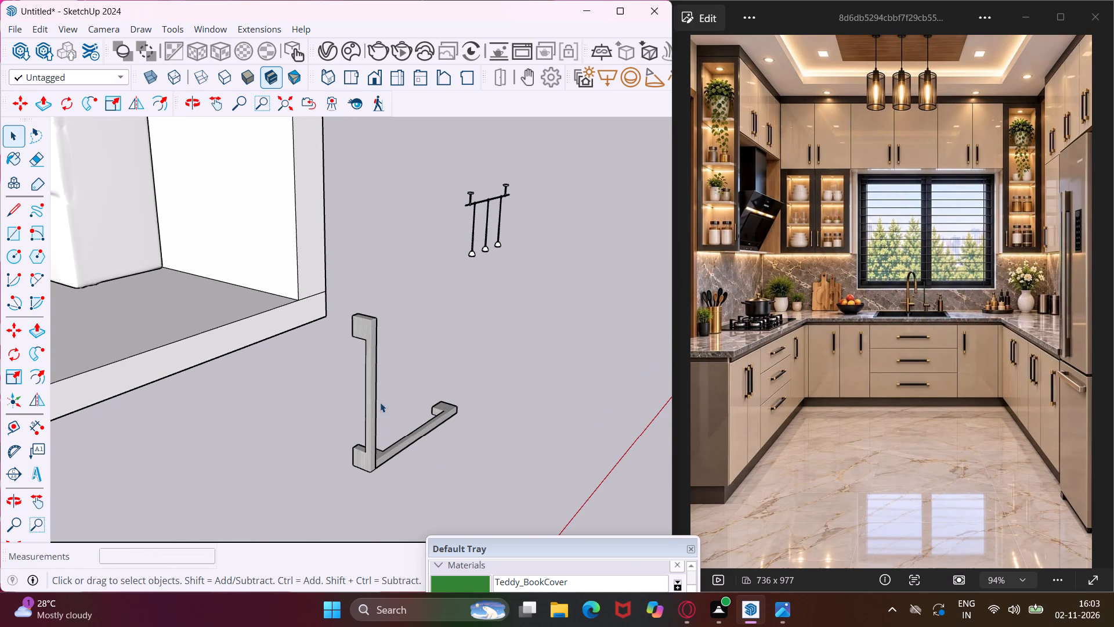
middle_click_drag(364, 389, 384, 399)
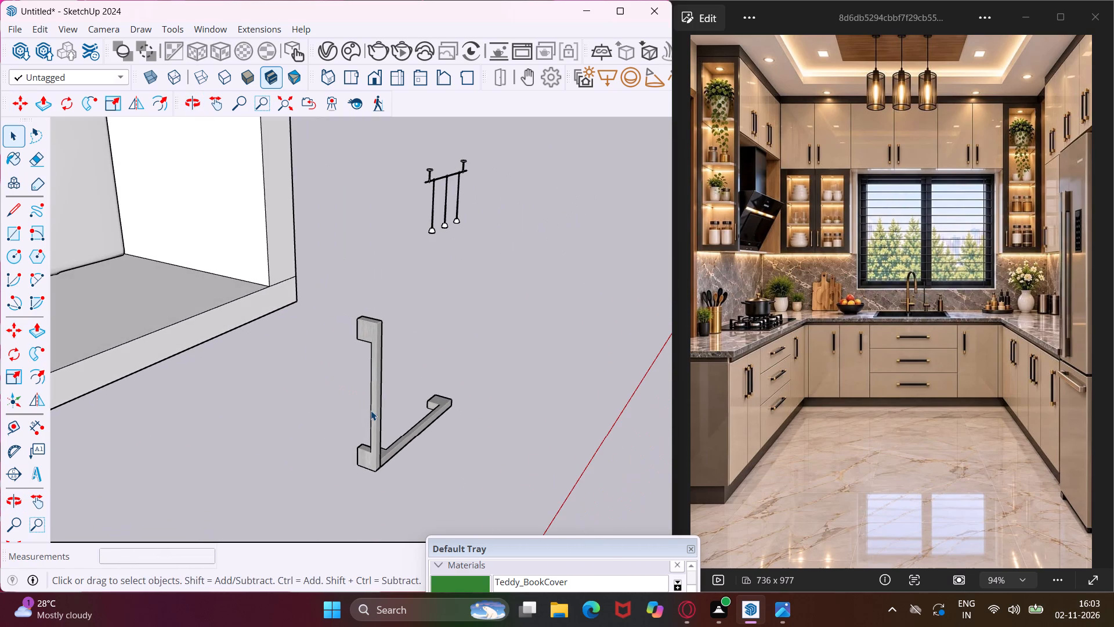
left_click(371, 410)
key("m")
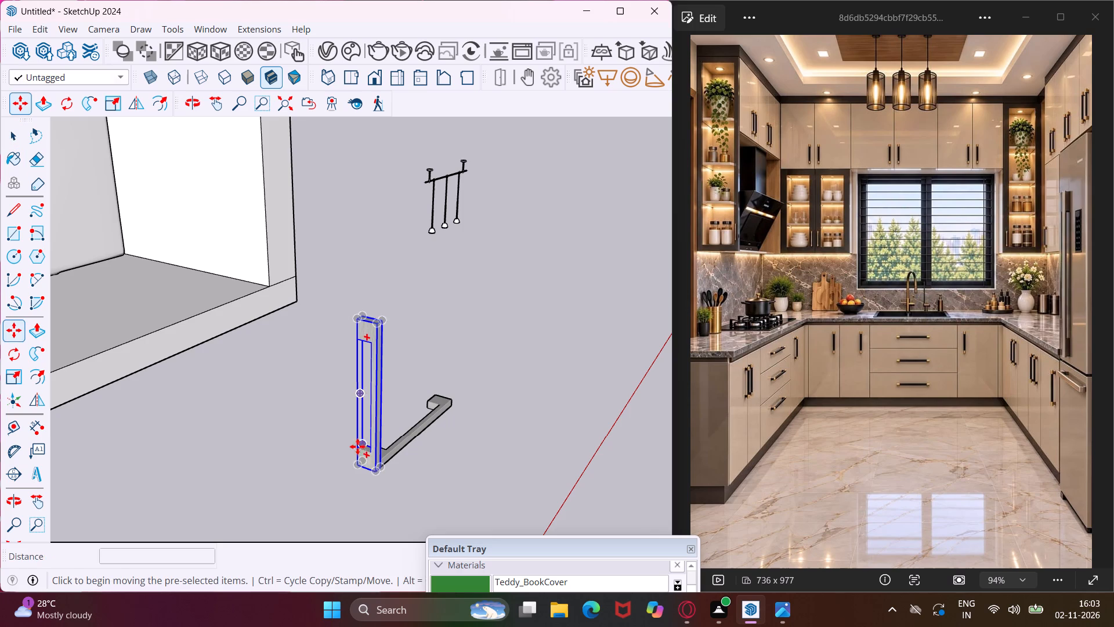
scroll(355, 456, "up", 9)
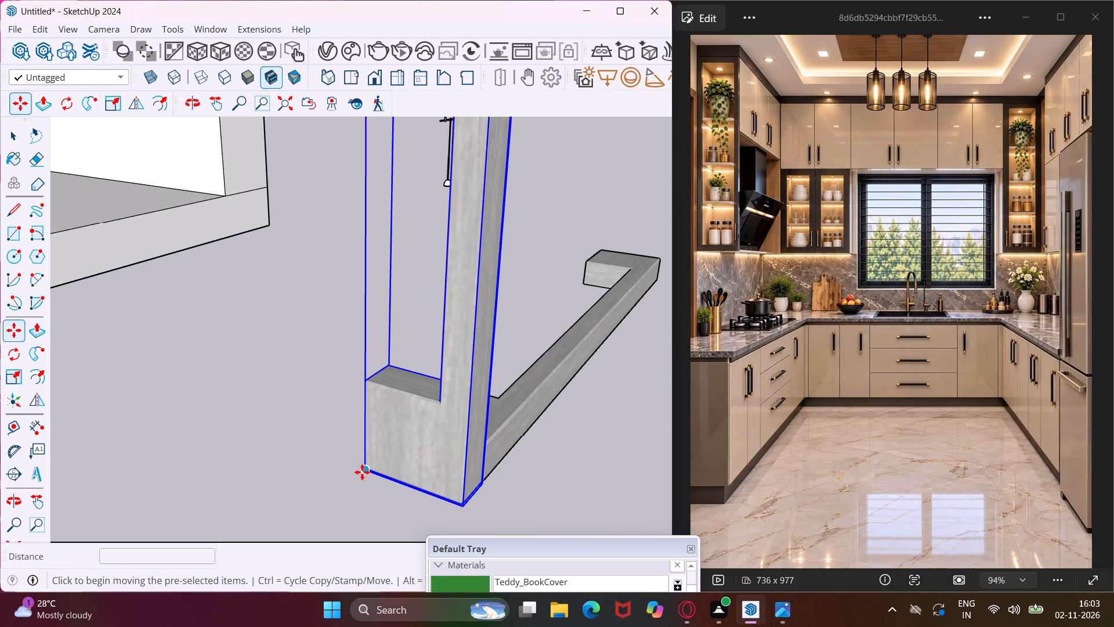
left_click(362, 472)
scroll(312, 449, "down", 18)
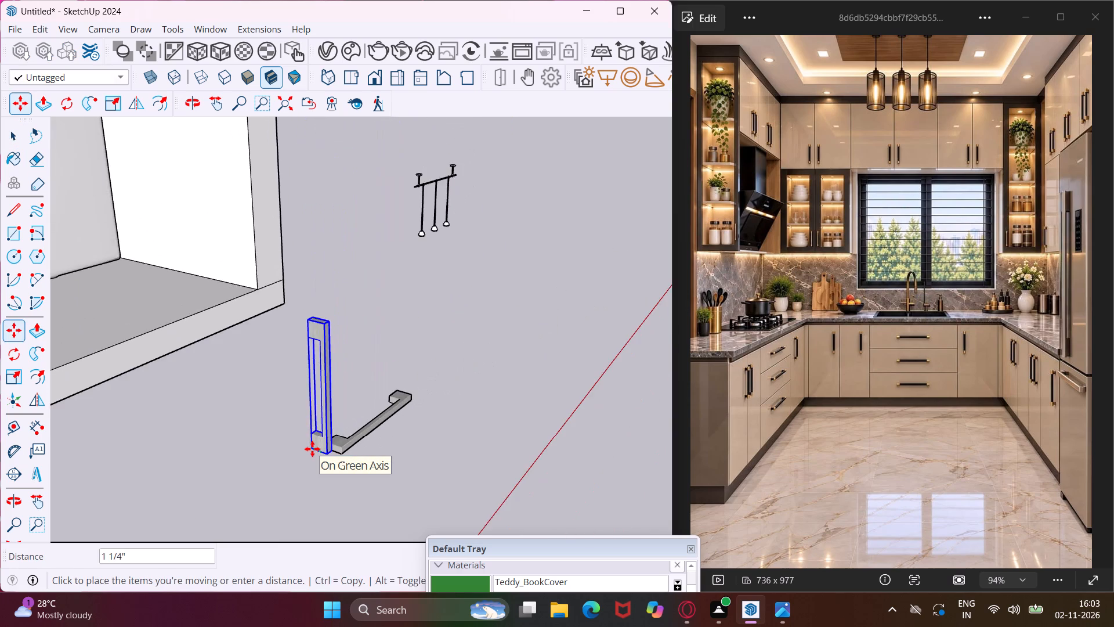
scroll(312, 449, "down", 18)
scroll(312, 449, "down", 11)
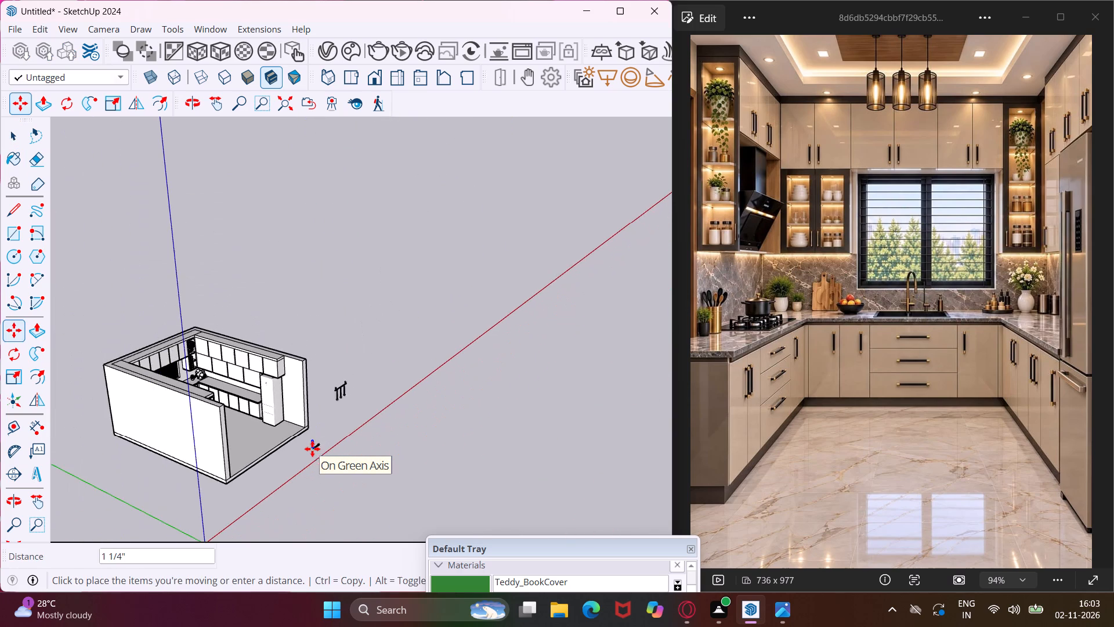
middle_click_drag(259, 433, 128, 430)
scroll(237, 359, "up", 5)
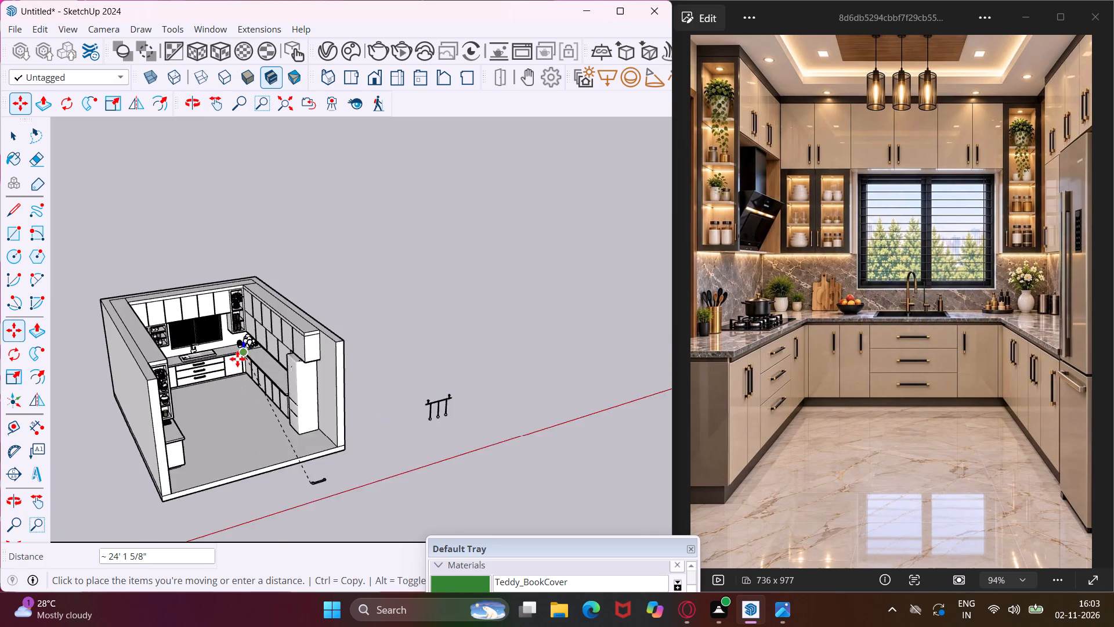
scroll(227, 363, "up", 11)
scroll(226, 364, "up", 17)
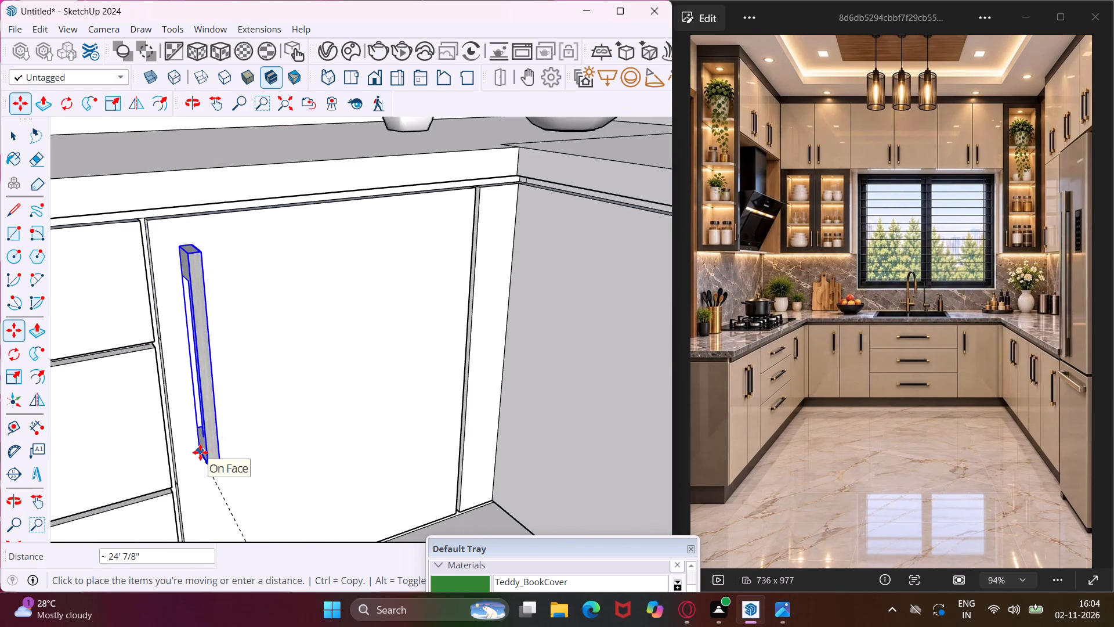
left_click(200, 452)
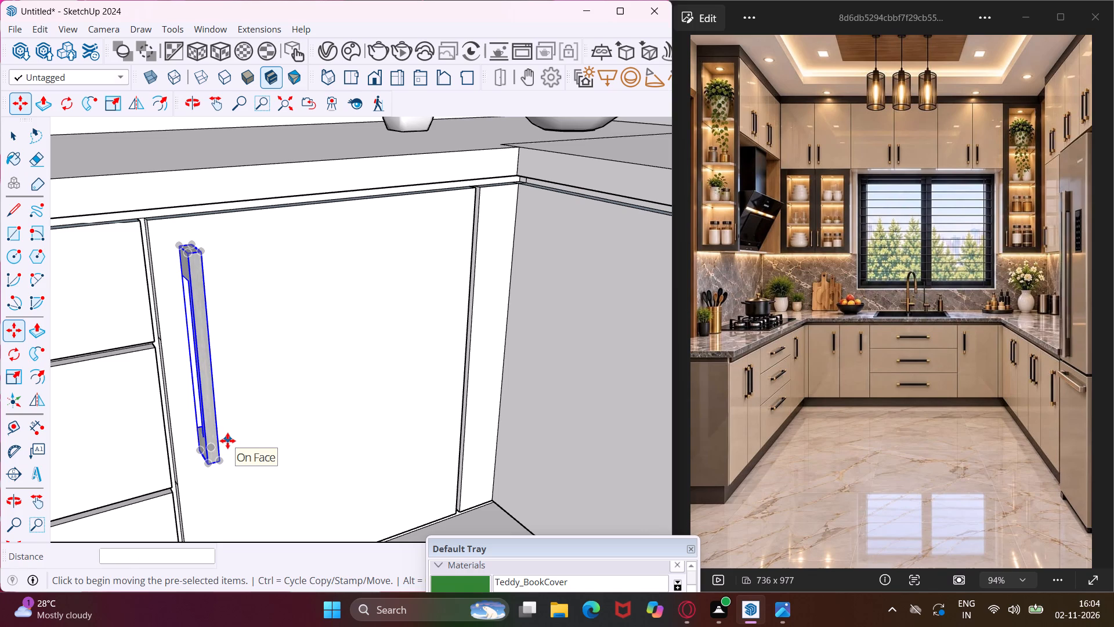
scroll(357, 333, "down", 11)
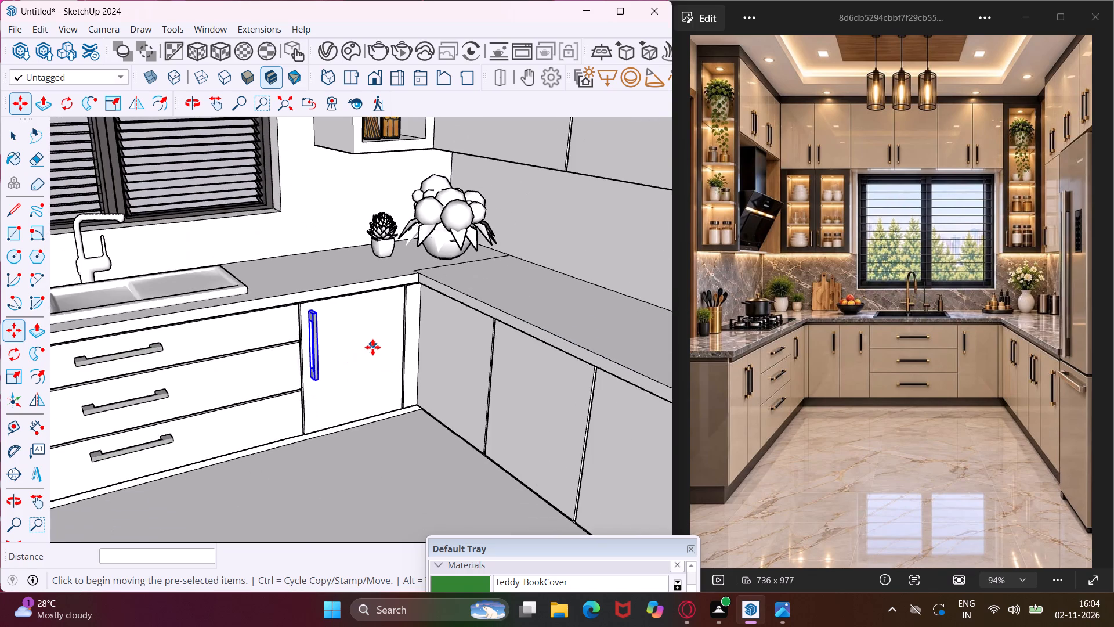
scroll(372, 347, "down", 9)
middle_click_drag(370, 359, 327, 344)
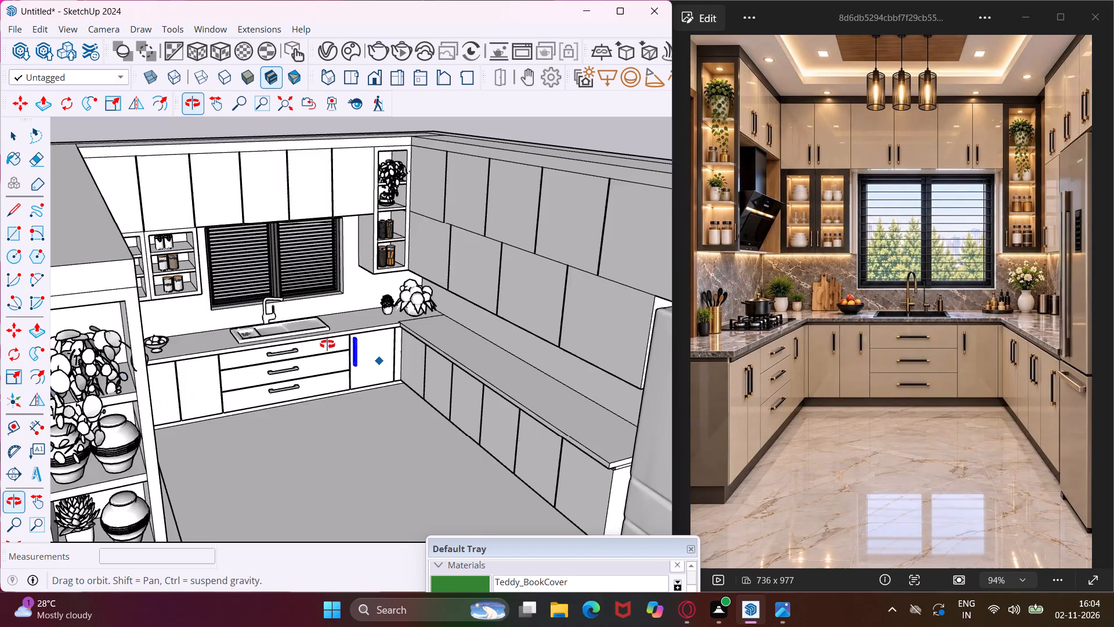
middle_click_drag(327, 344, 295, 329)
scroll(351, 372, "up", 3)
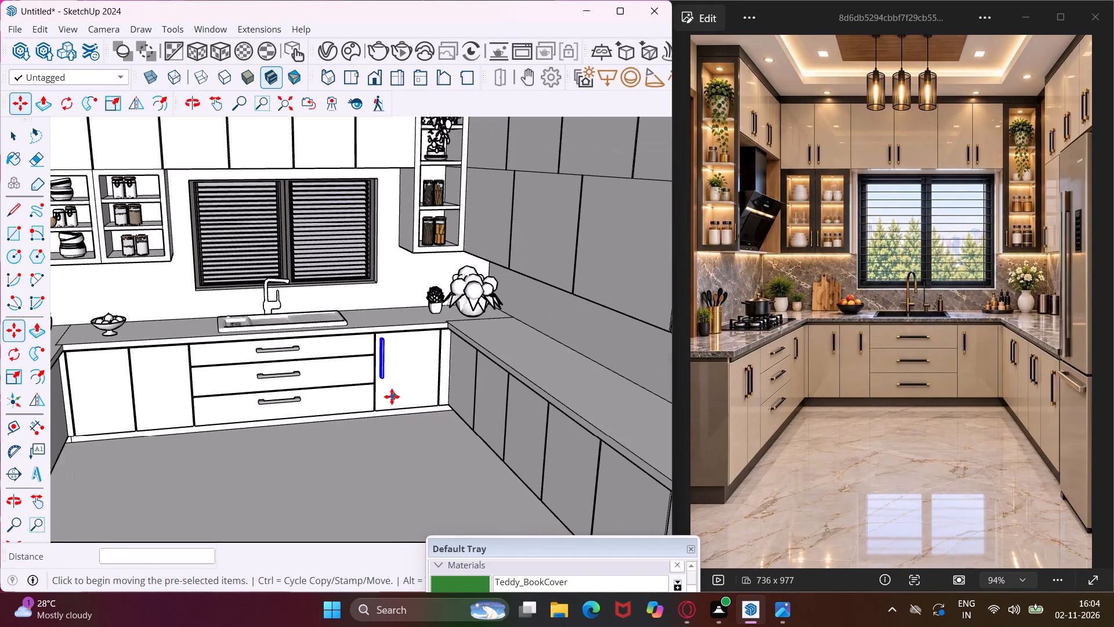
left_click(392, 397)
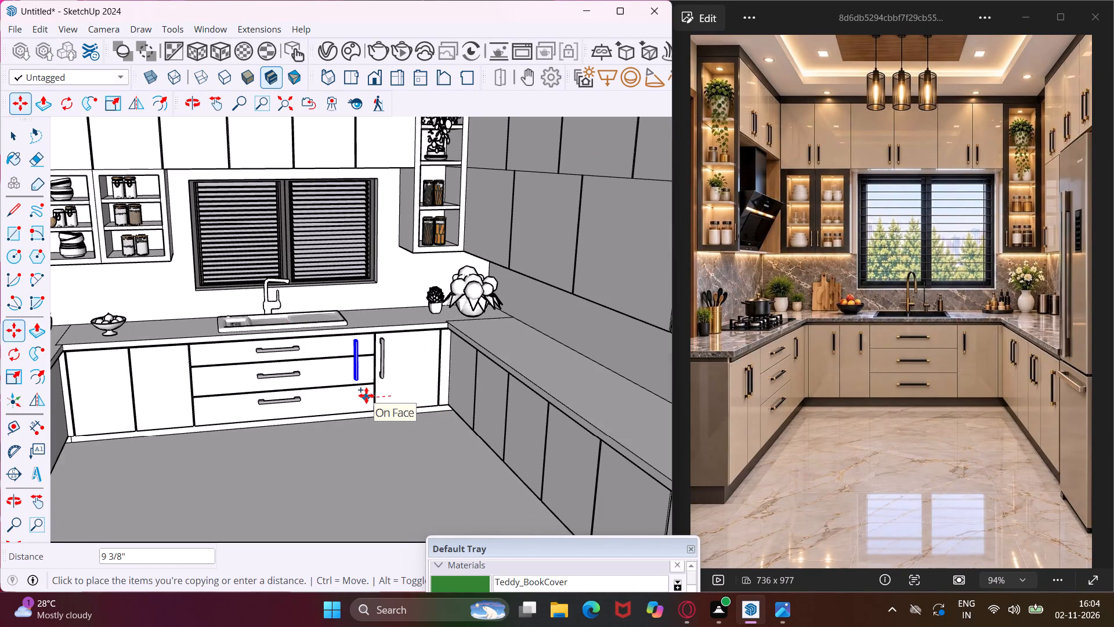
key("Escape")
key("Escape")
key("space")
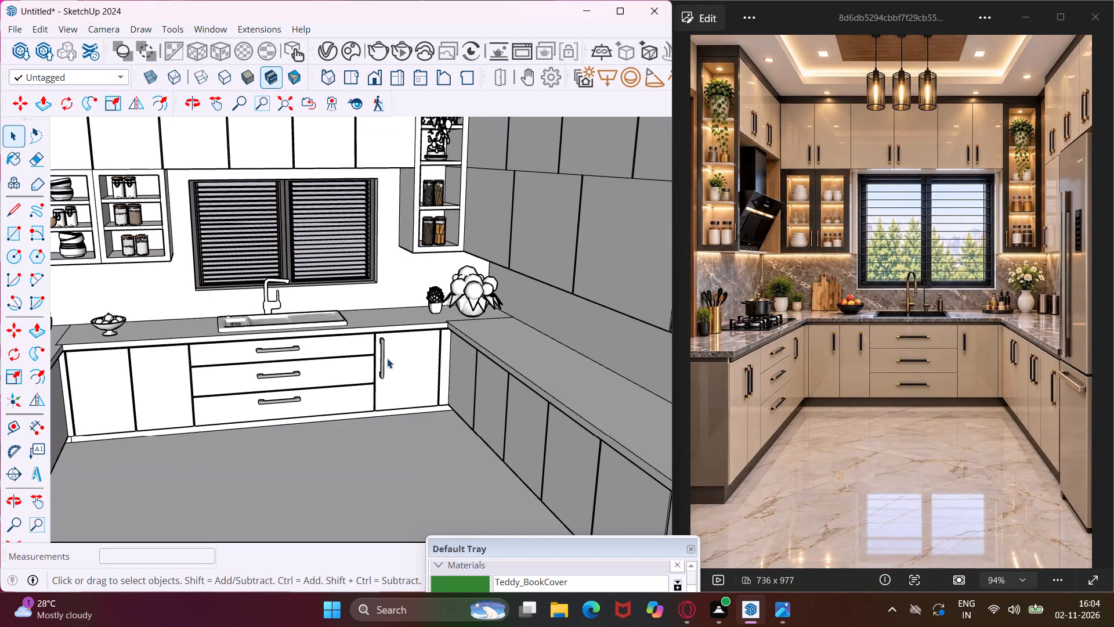
Scale the upright door handle's height from its lower end by a factor of about 0.58.
scroll(387, 358, "up", 7)
left_click(380, 347)
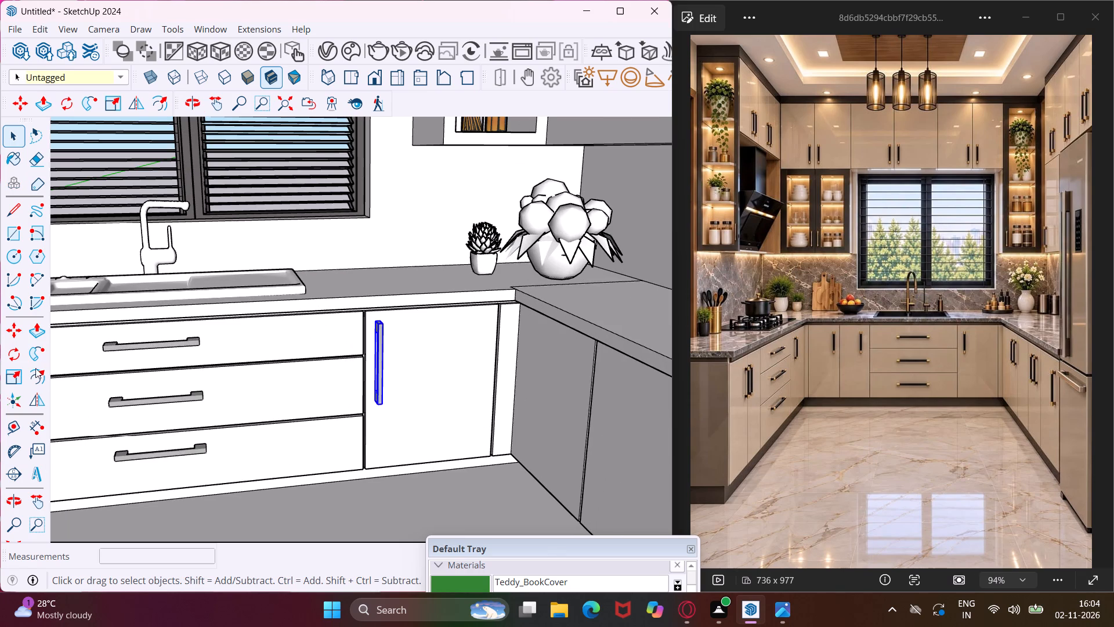
left_click(15, 379)
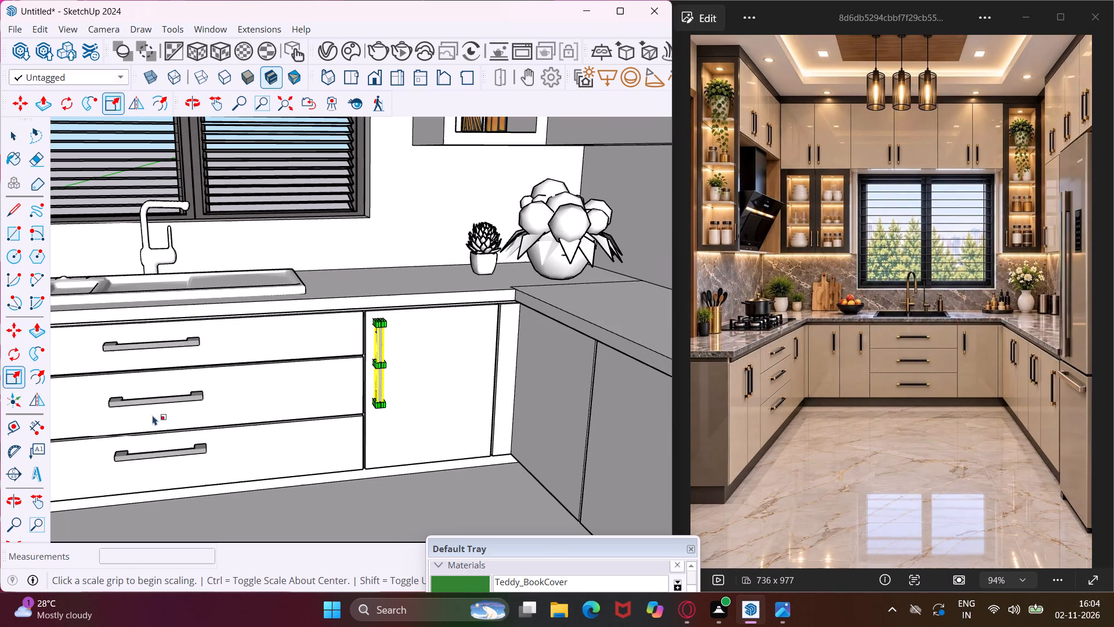
scroll(342, 423, "up", 3)
middle_click_drag(363, 410, 355, 376)
scroll(379, 392, "up", 4)
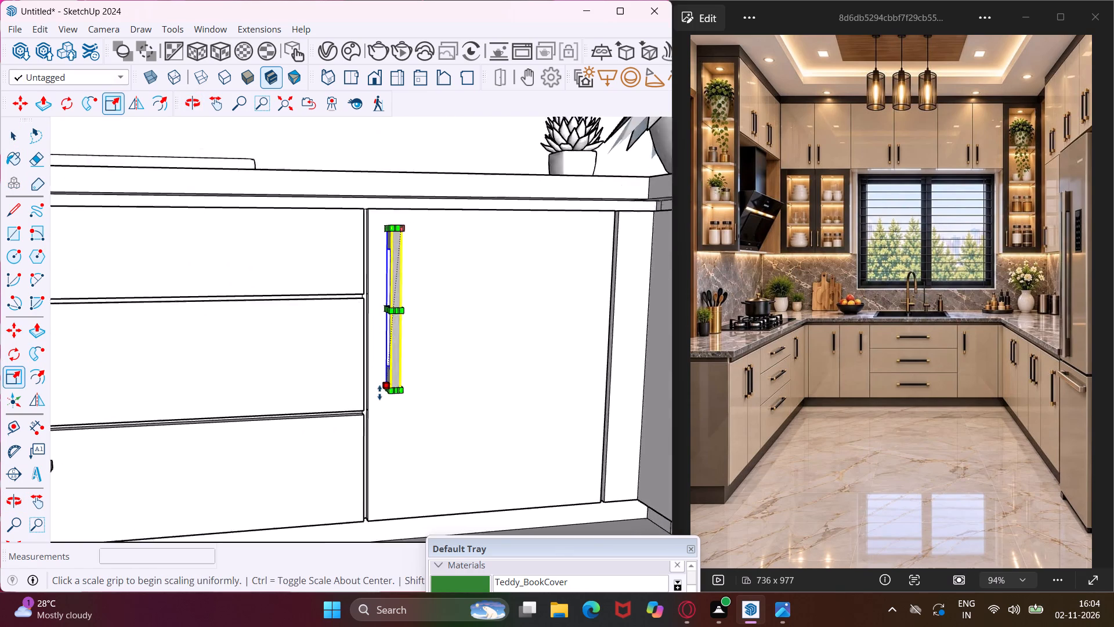
scroll(392, 403, "up", 3)
middle_click_drag(384, 385, 395, 314)
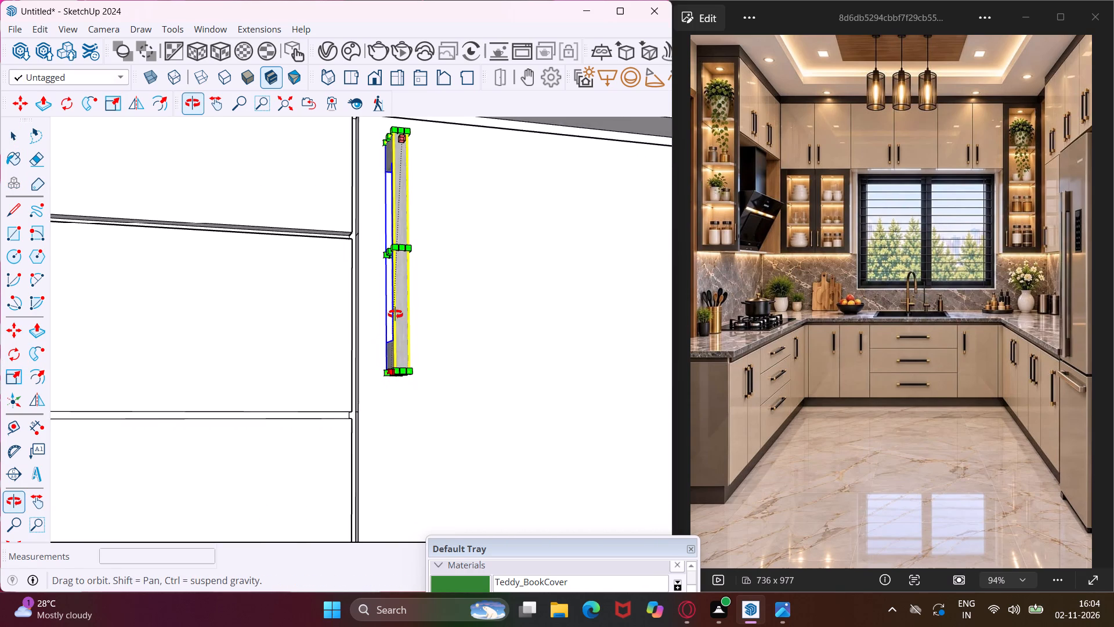
middle_click_drag(395, 314, 397, 305)
scroll(405, 379, "up", 3)
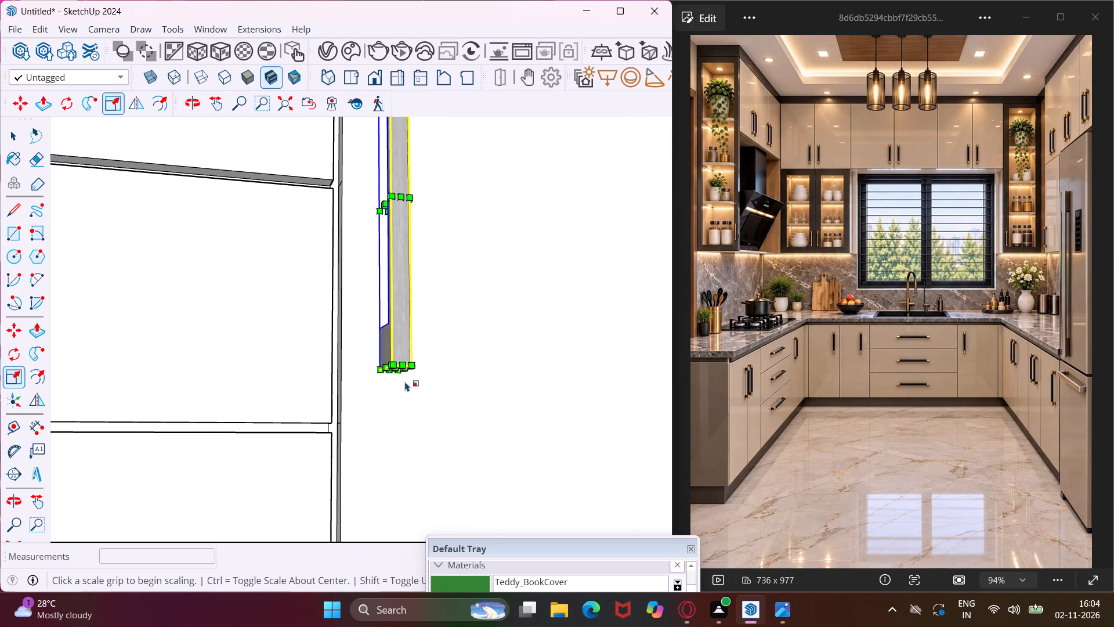
scroll(402, 376, "up", 8)
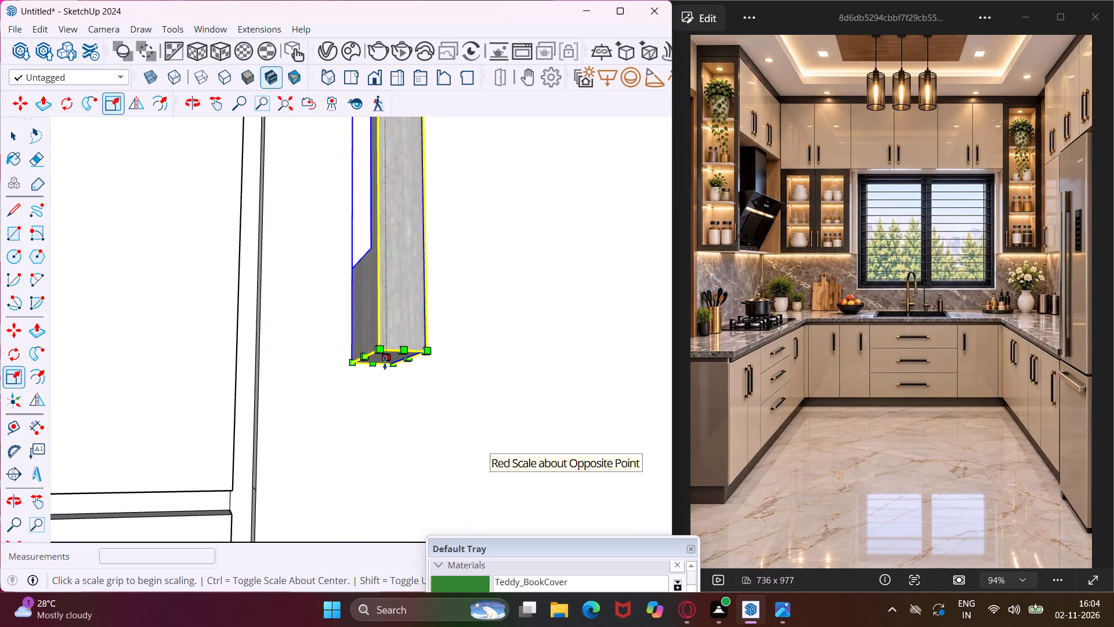
left_click(385, 362)
scroll(383, 300, "down", 6)
middle_click_drag(383, 300, 382, 410)
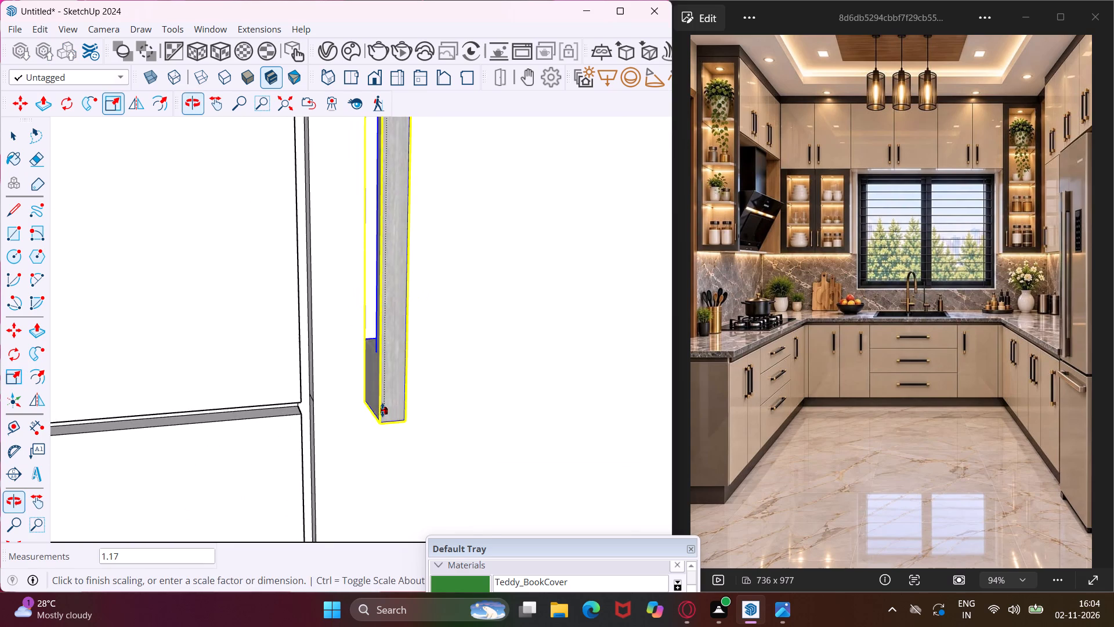
scroll(382, 410, "down", 11)
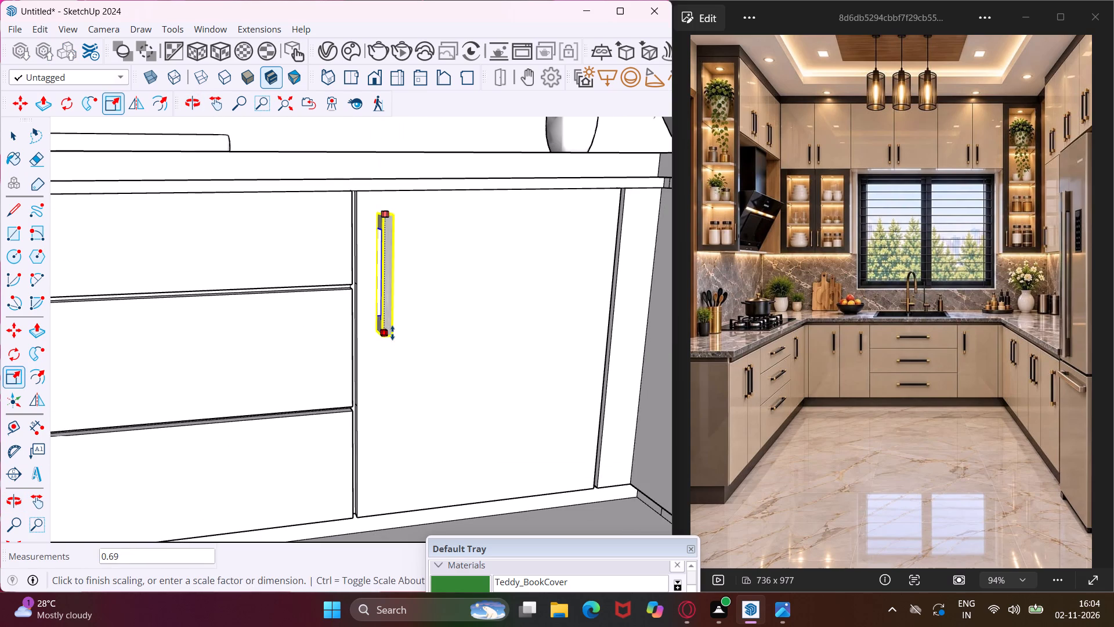
left_click(389, 316)
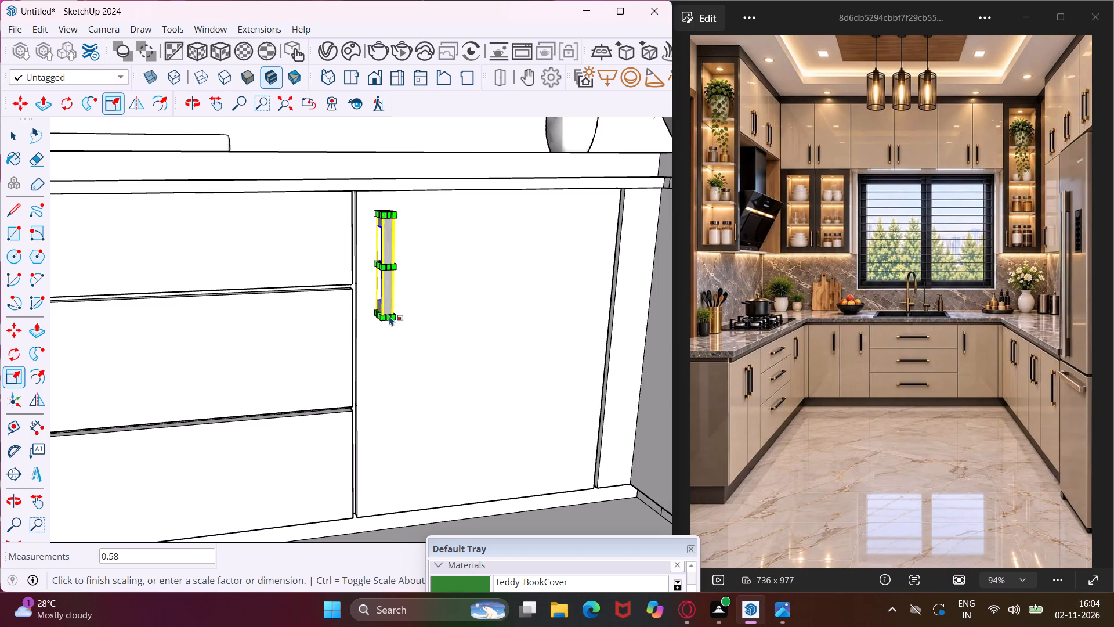
Copy the upright handle about 5' 10" onto the door left of the drawers, and again about 1' 7 3/8" onto the leftmost base door.
key("m")
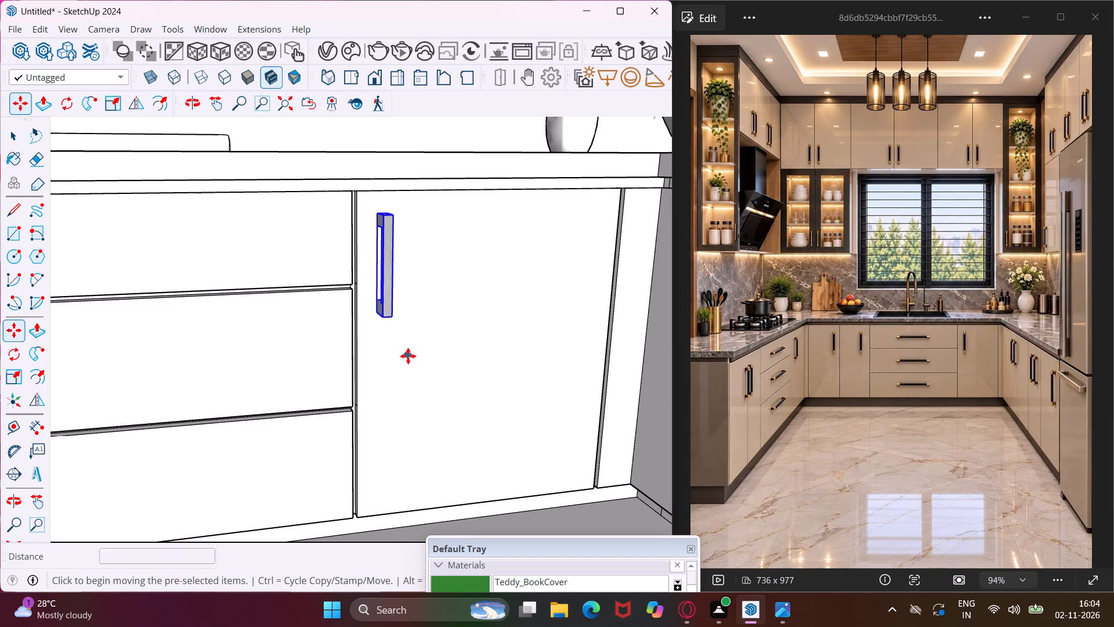
left_click(408, 356)
scroll(393, 359, "down", 5)
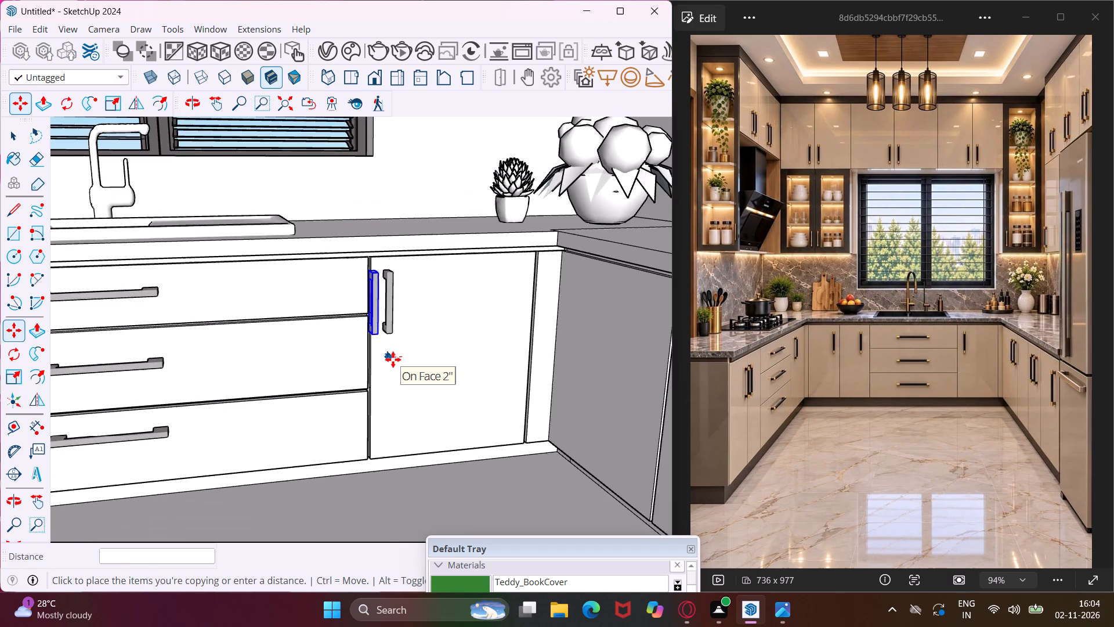
scroll(393, 359, "down", 12)
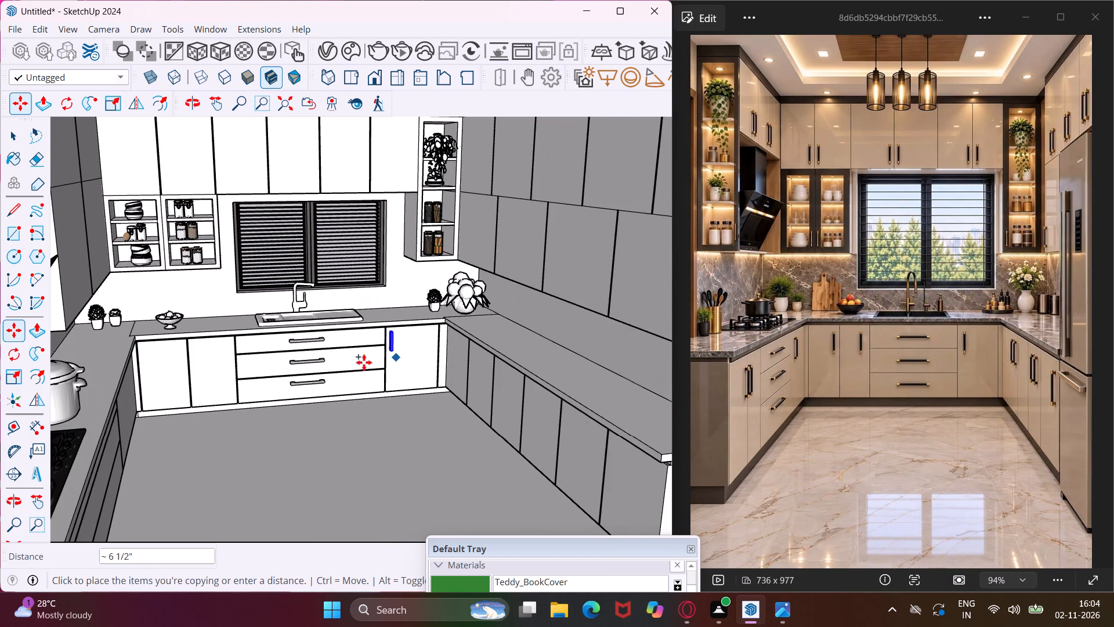
scroll(222, 373, "up", 6)
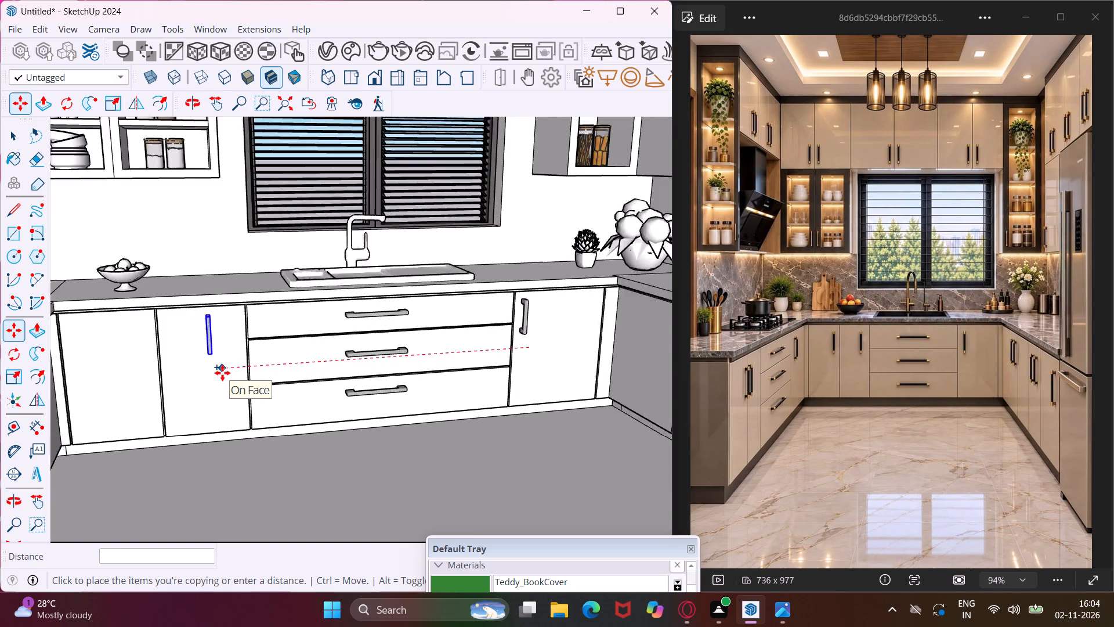
scroll(222, 373, "up", 2)
left_click(245, 370)
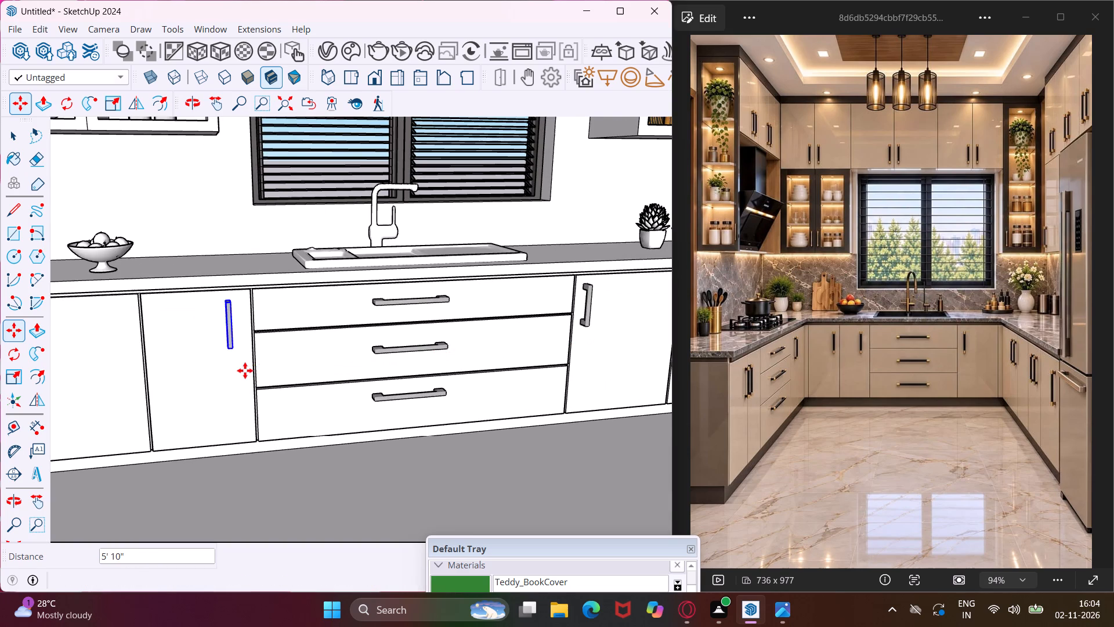
scroll(245, 370, "down", 2)
left_click(245, 370)
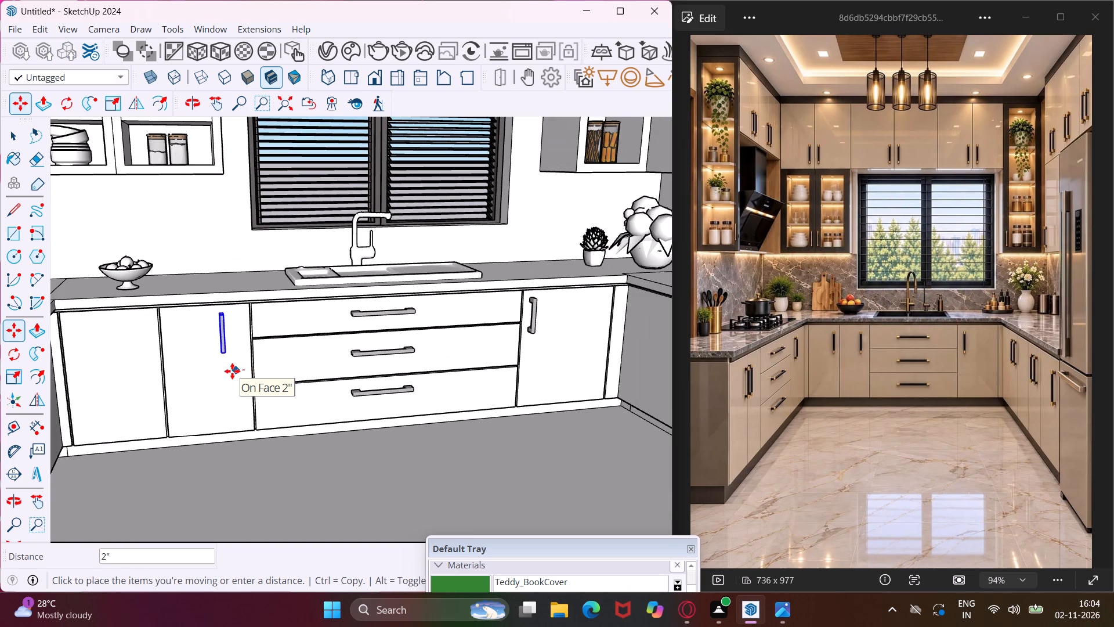
left_click(153, 377)
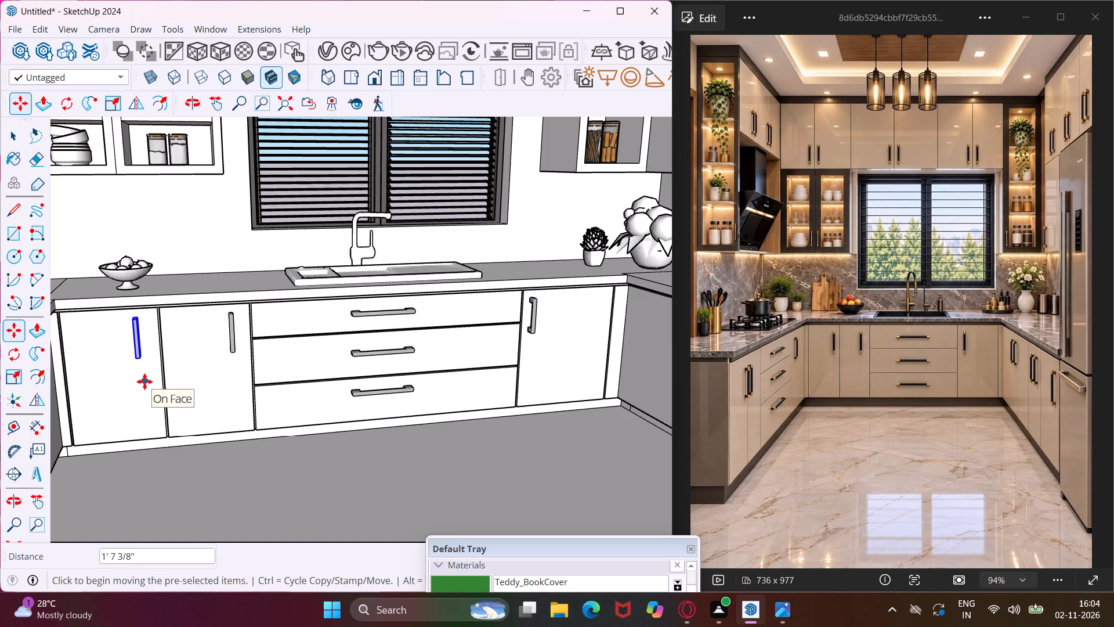
Copy the upright handle from the leftmost base door straight up about 5' 10 5/8" onto the leftmost upper cabinet door.
middle_click_drag(143, 381, 148, 339)
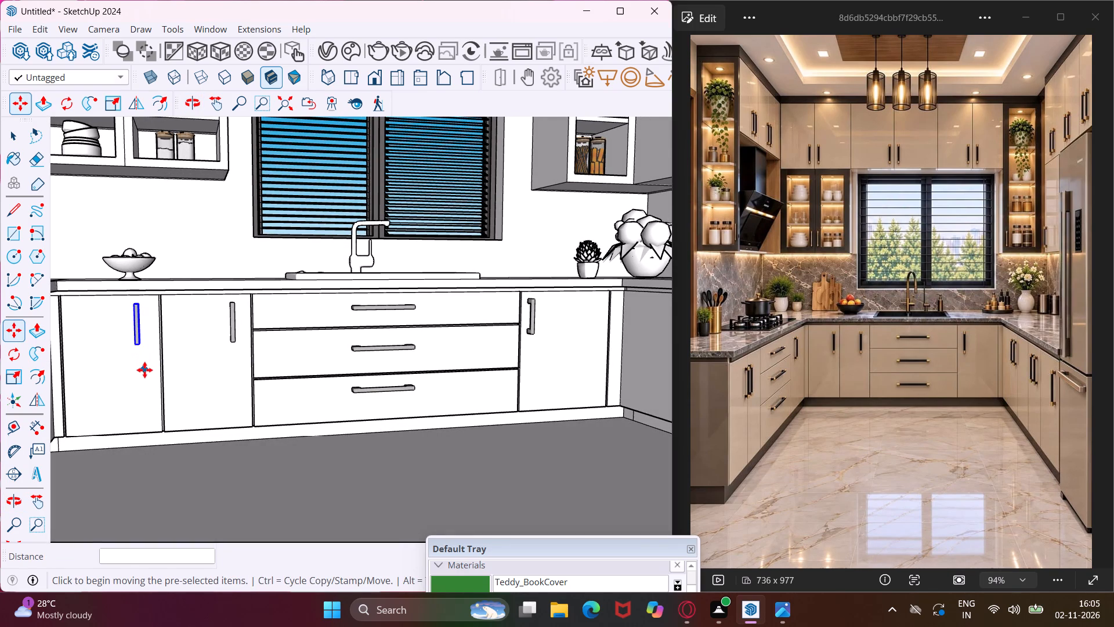
left_click(144, 370)
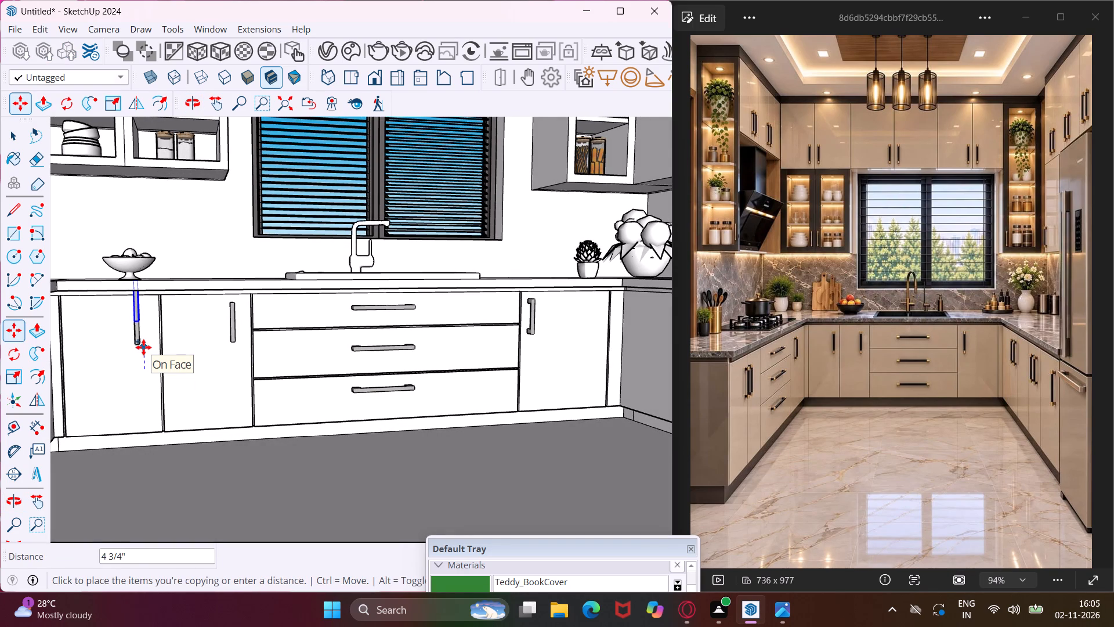
scroll(143, 347, "down", 13)
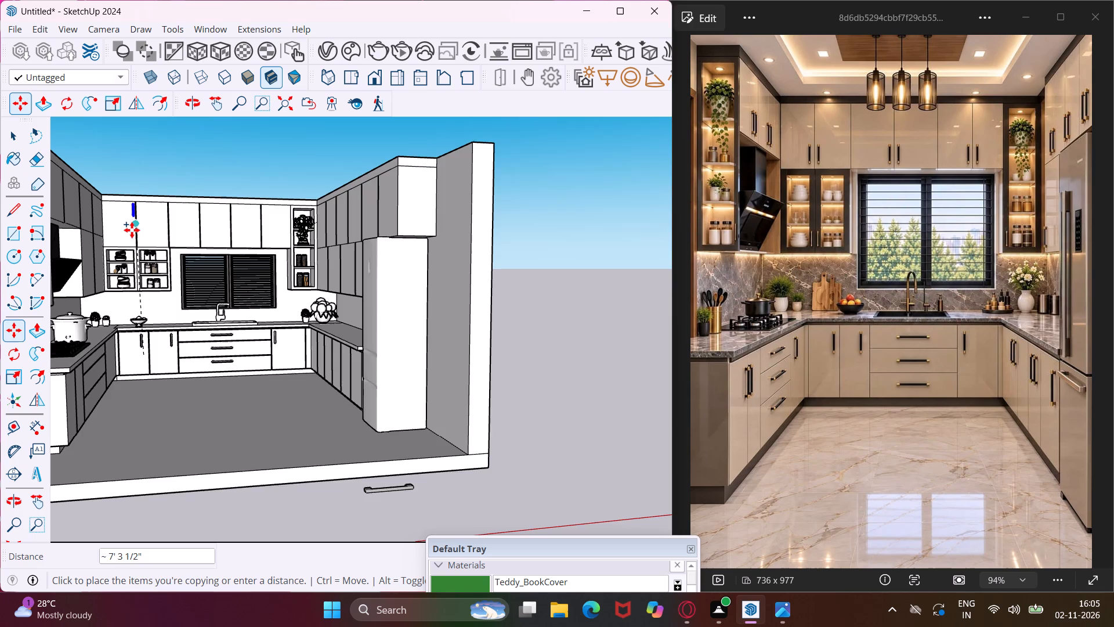
scroll(132, 230, "up", 11)
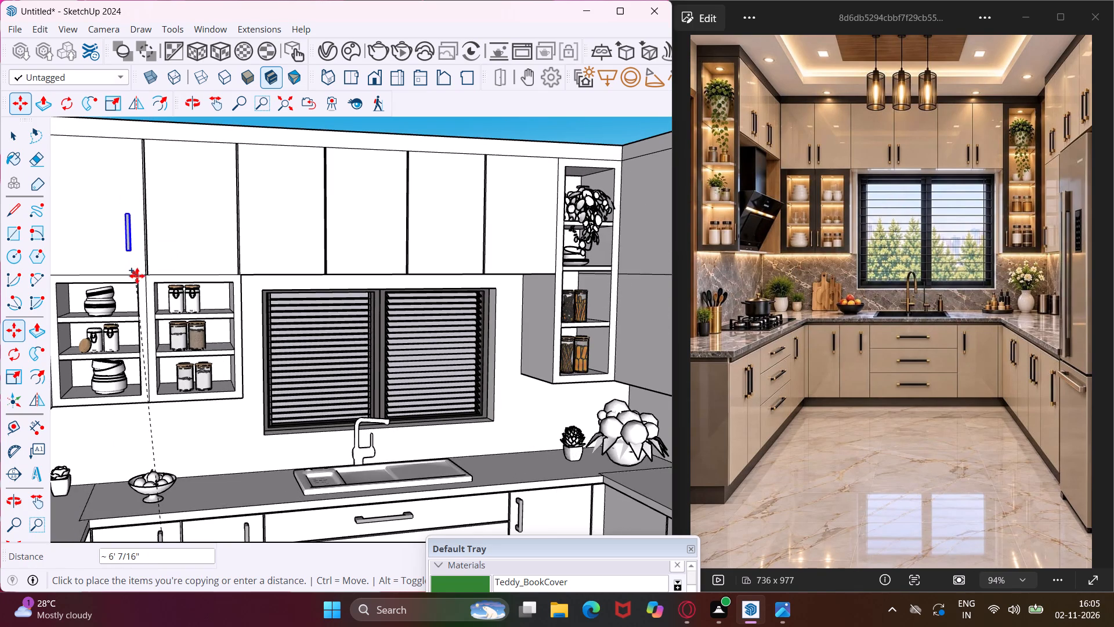
scroll(140, 280, "up", 6)
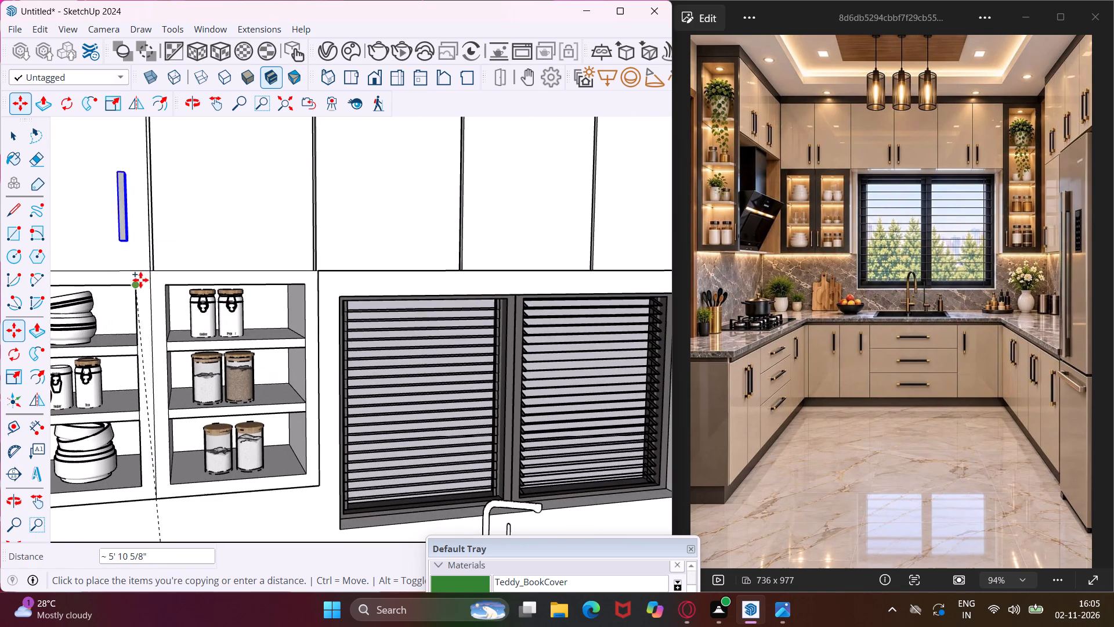
left_click(143, 290)
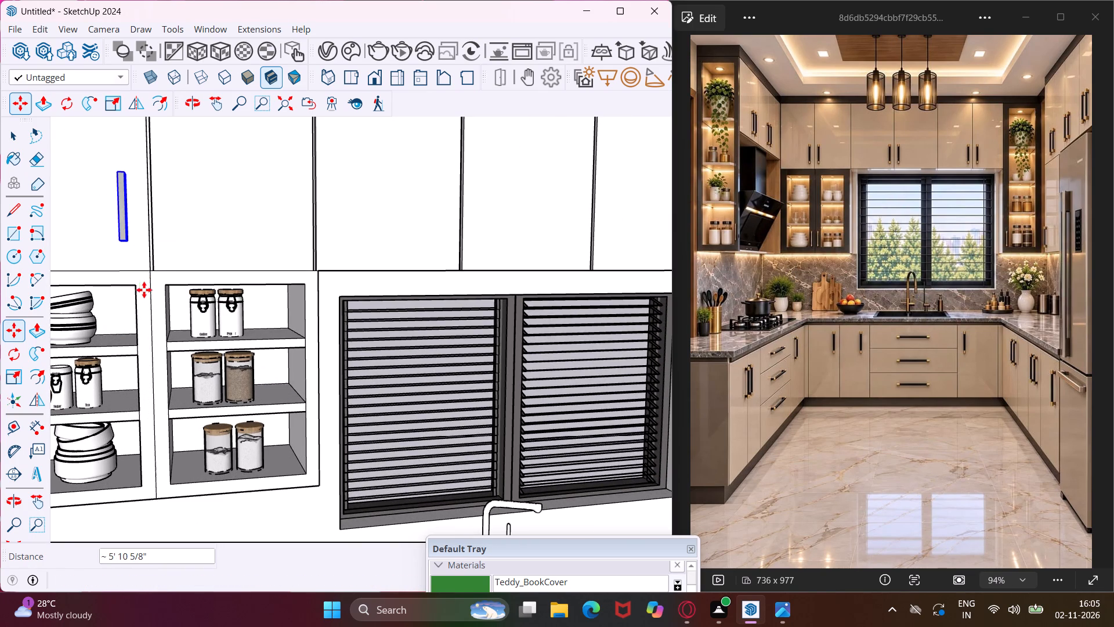
Copy the upper door handle about 6 1/4" across the door gap onto the adjacent upper cabinet door.
scroll(145, 260, "up", 3)
middle_click_drag(132, 257, 127, 367)
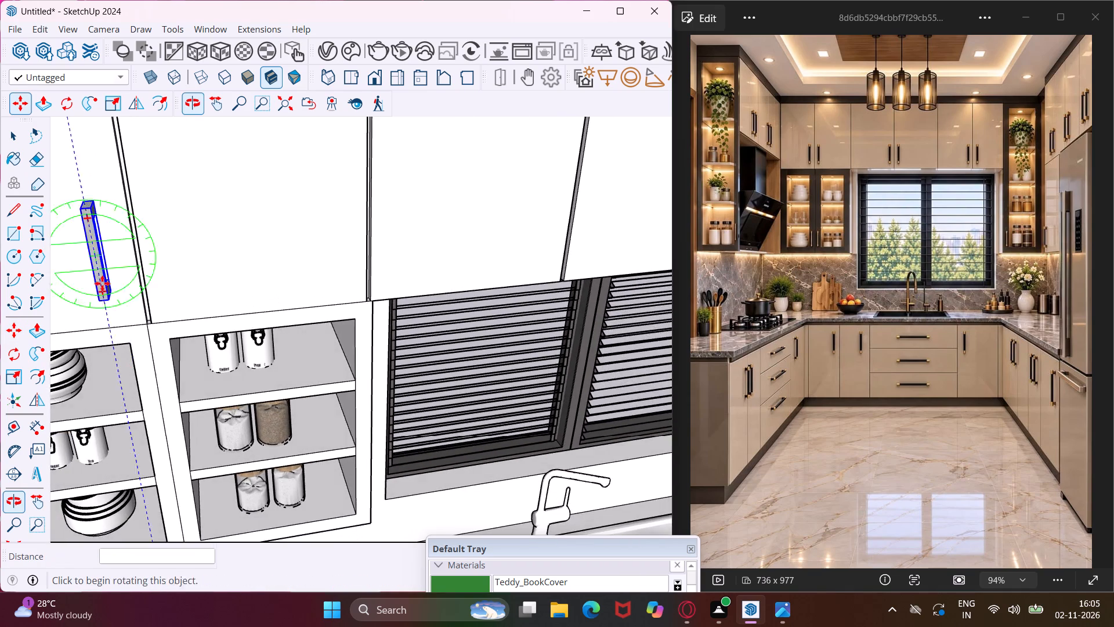
scroll(104, 264, "up", 4)
left_click(123, 331)
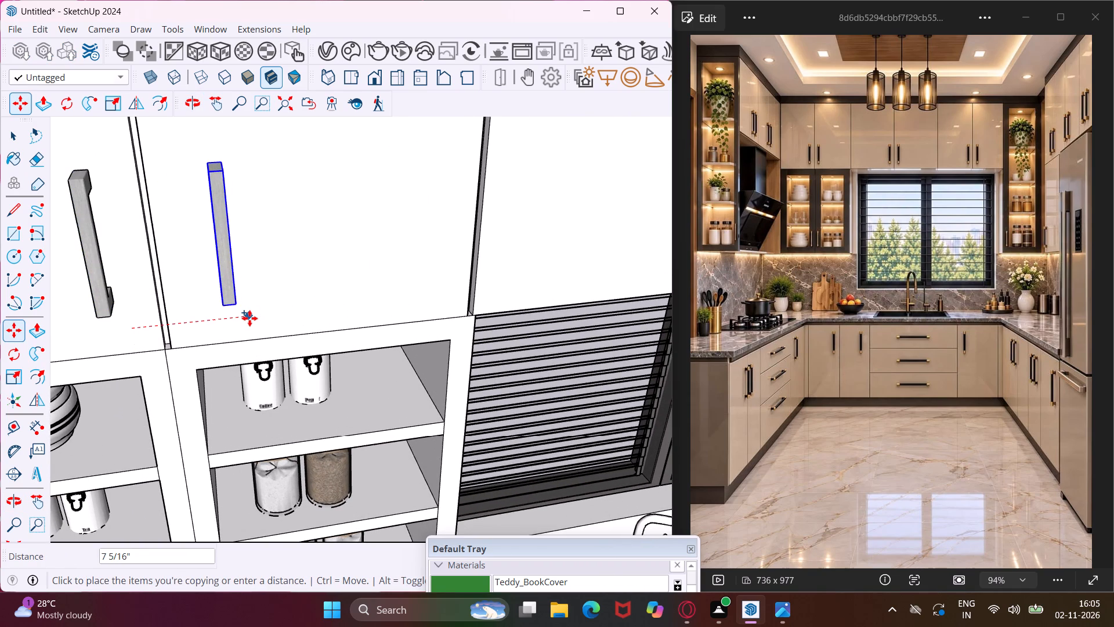
left_click(233, 318)
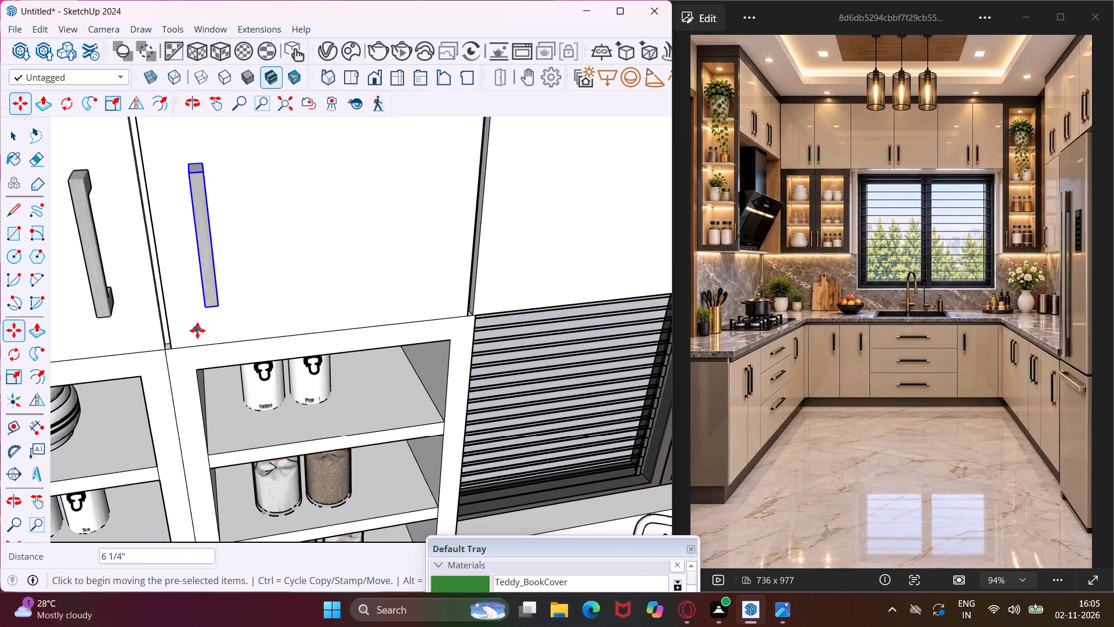
scroll(197, 330, "down", 13)
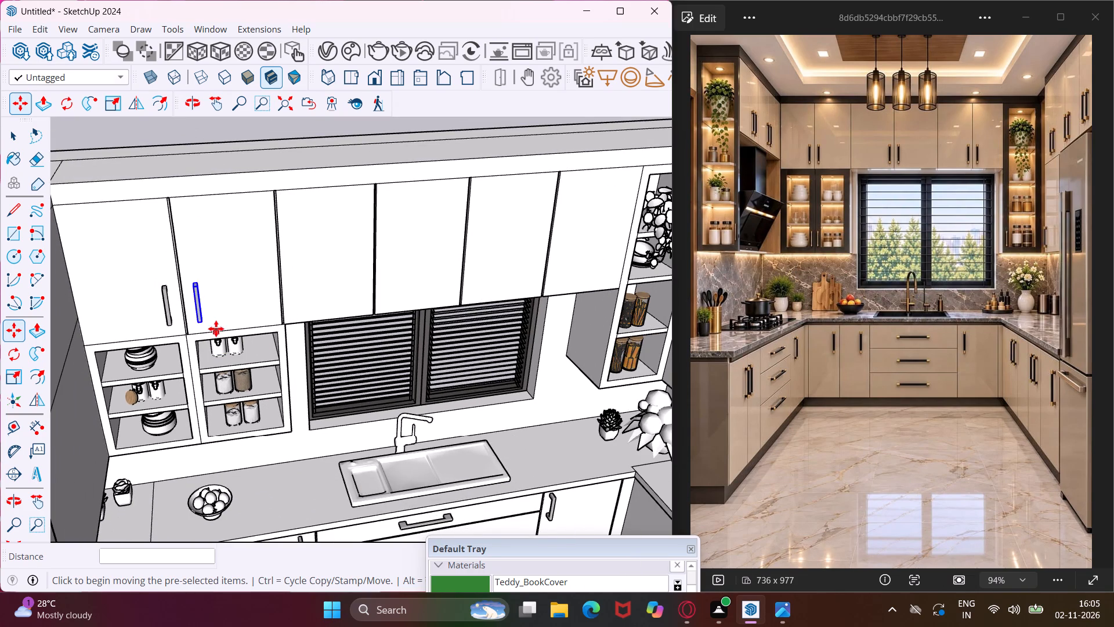
key("Escape")
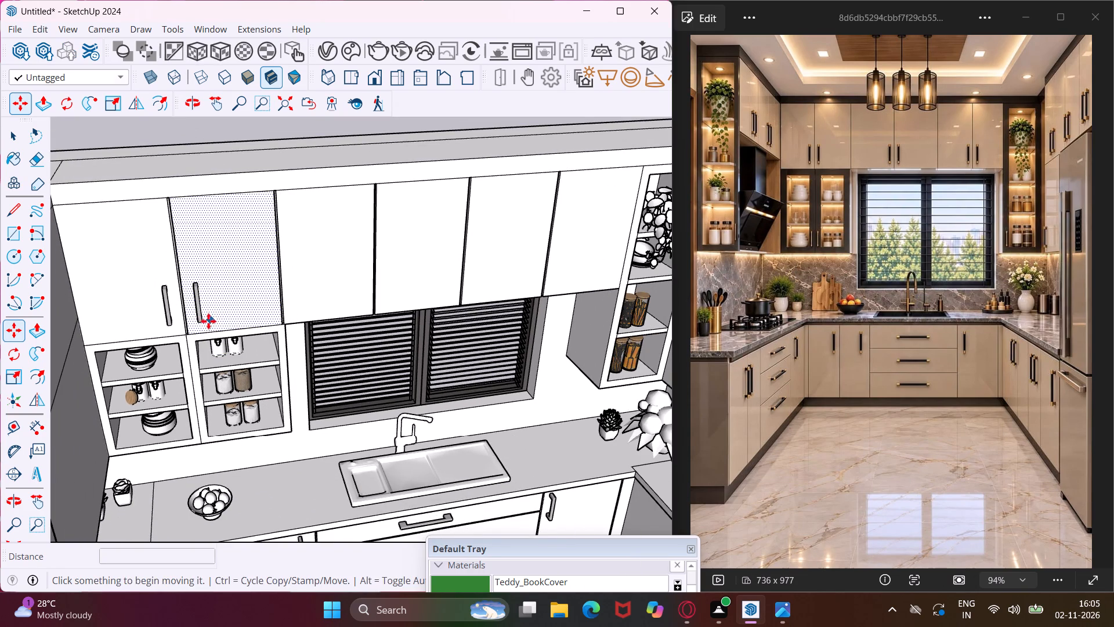
Copy both upper cabinet handles together about 3' 5 3/4" onto the middle pair of upper doors above the window.
key("space")
left_click(201, 313)
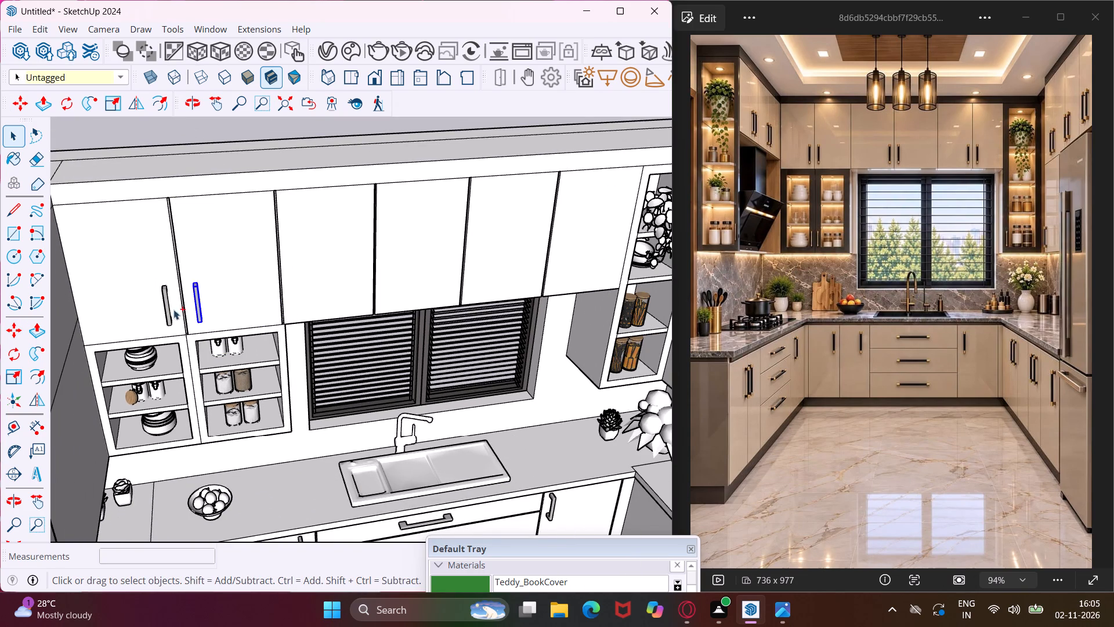
left_click(166, 304, "ctrl")
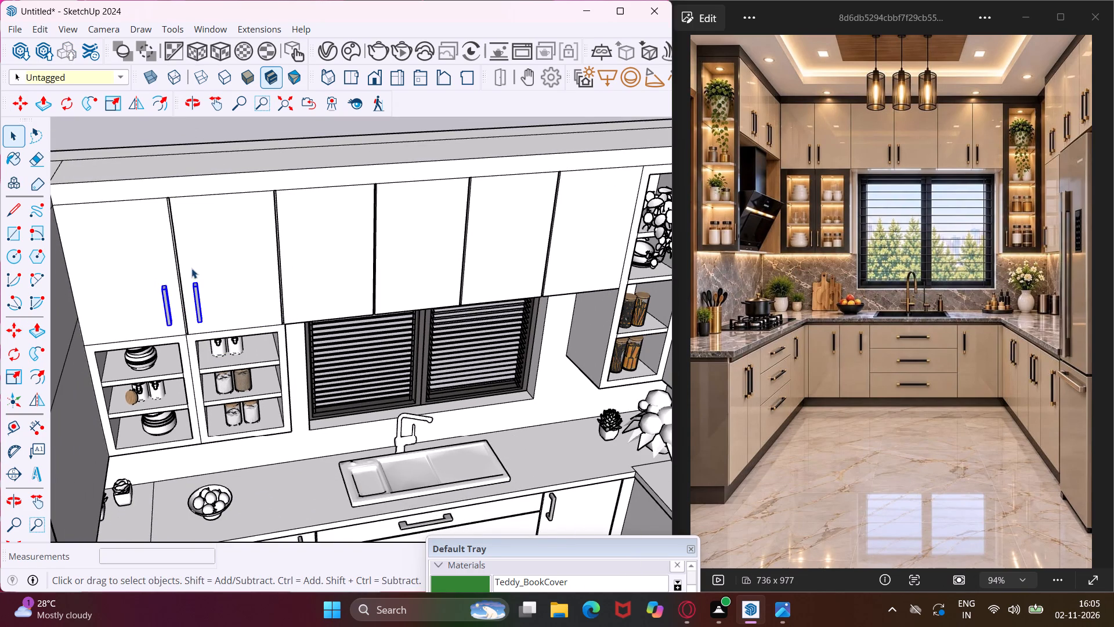
key("m")
left_click(191, 268)
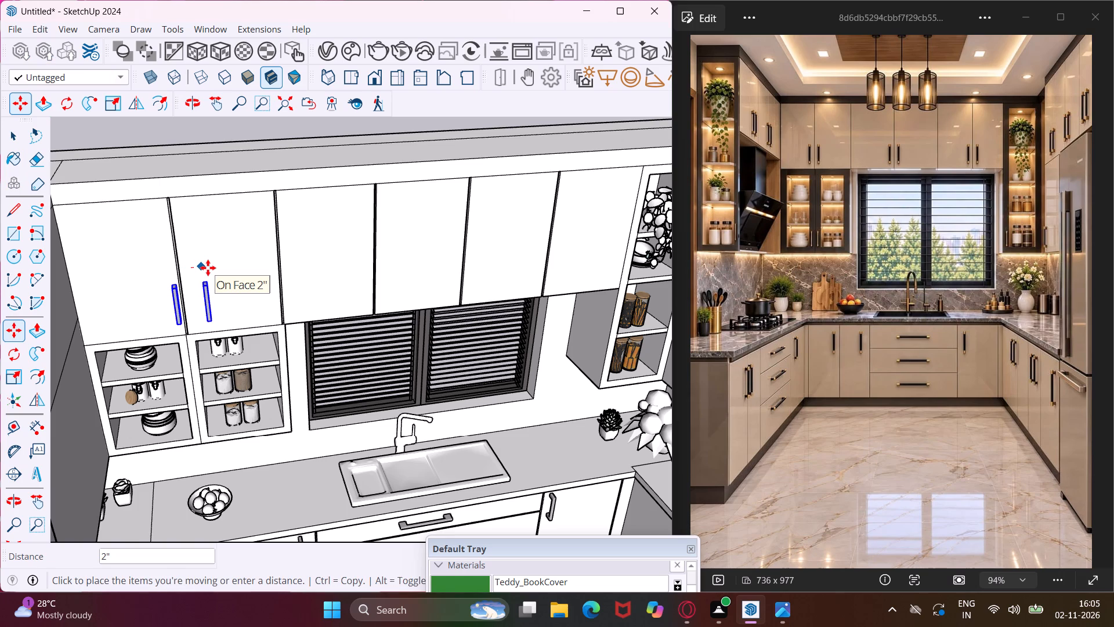
scroll(208, 268, "down", 3)
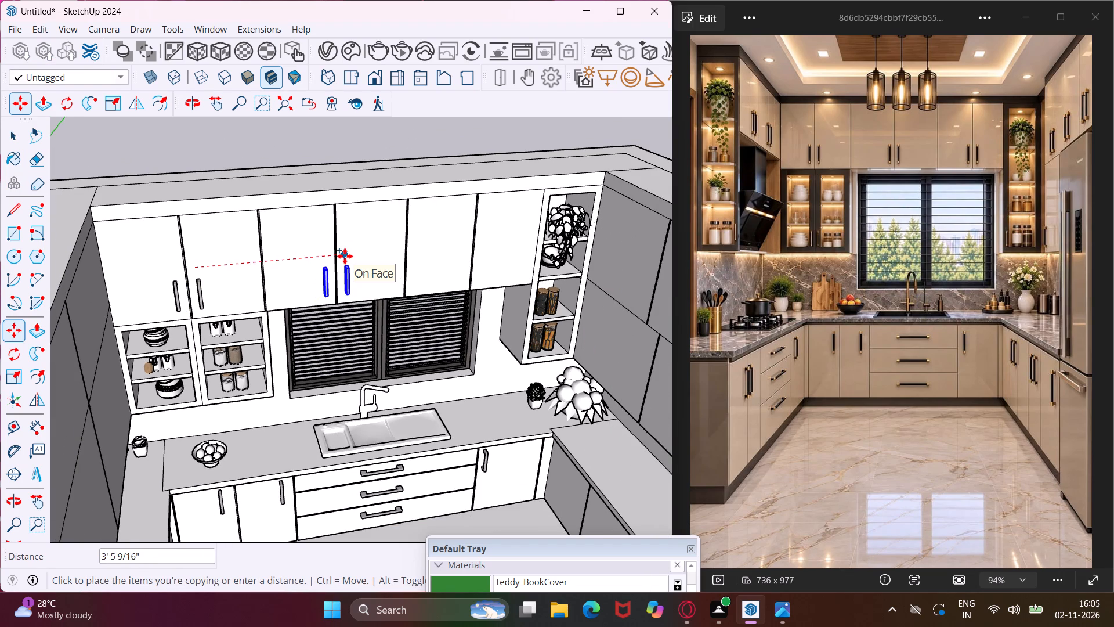
left_click(346, 256)
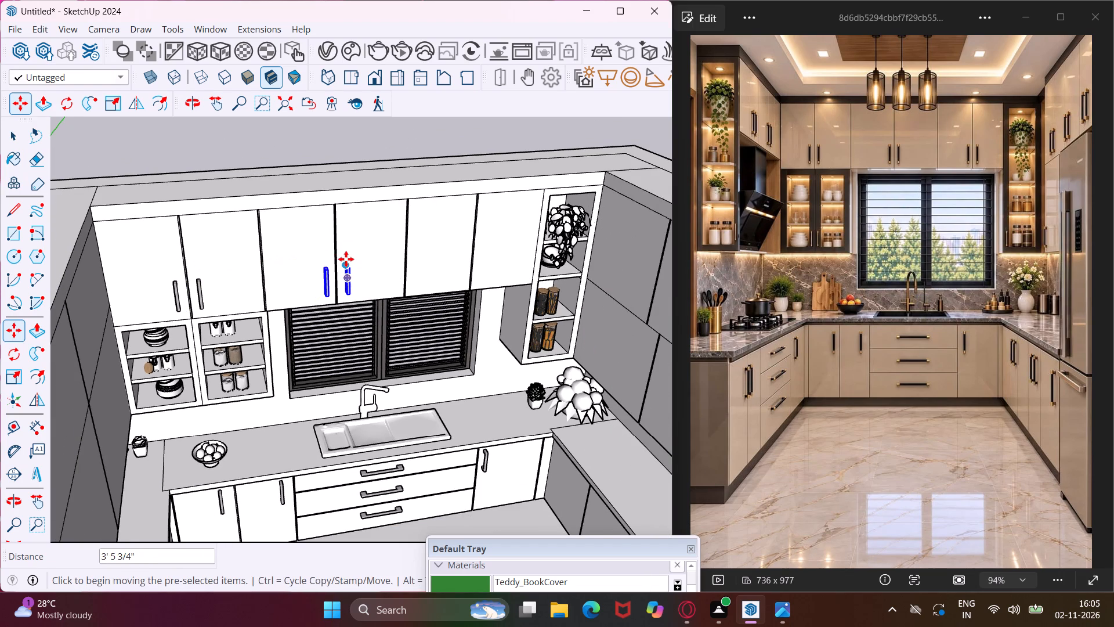
Copy the middle pair of handles about 3' 5 13/16" onto the last pair of upper doors beside the open shelf unit.
left_click(343, 253)
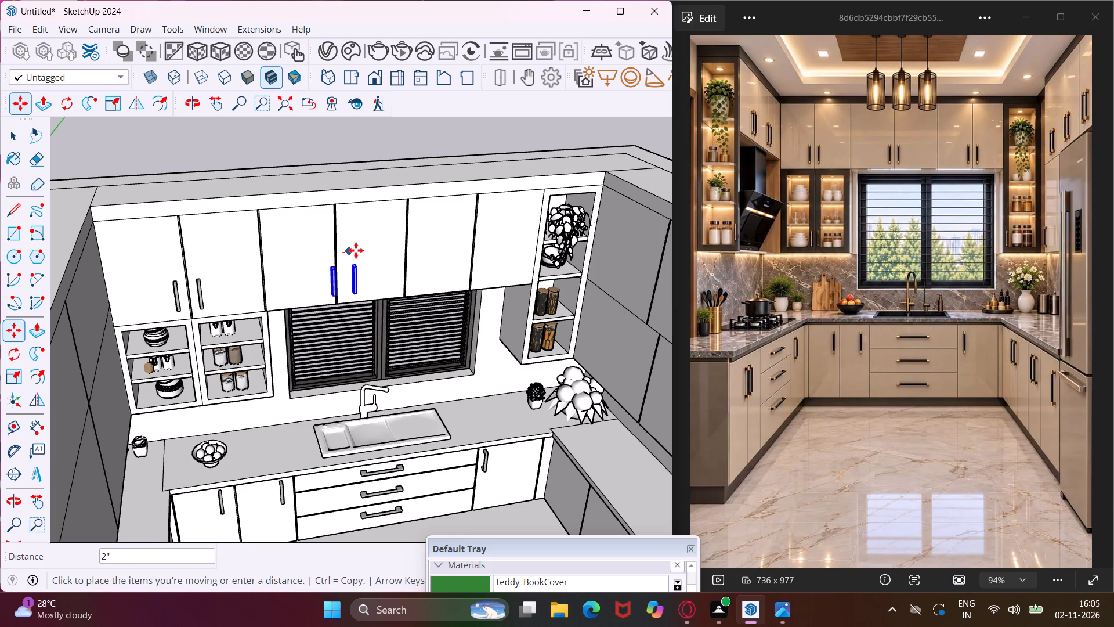
scroll(356, 250, "down", 2)
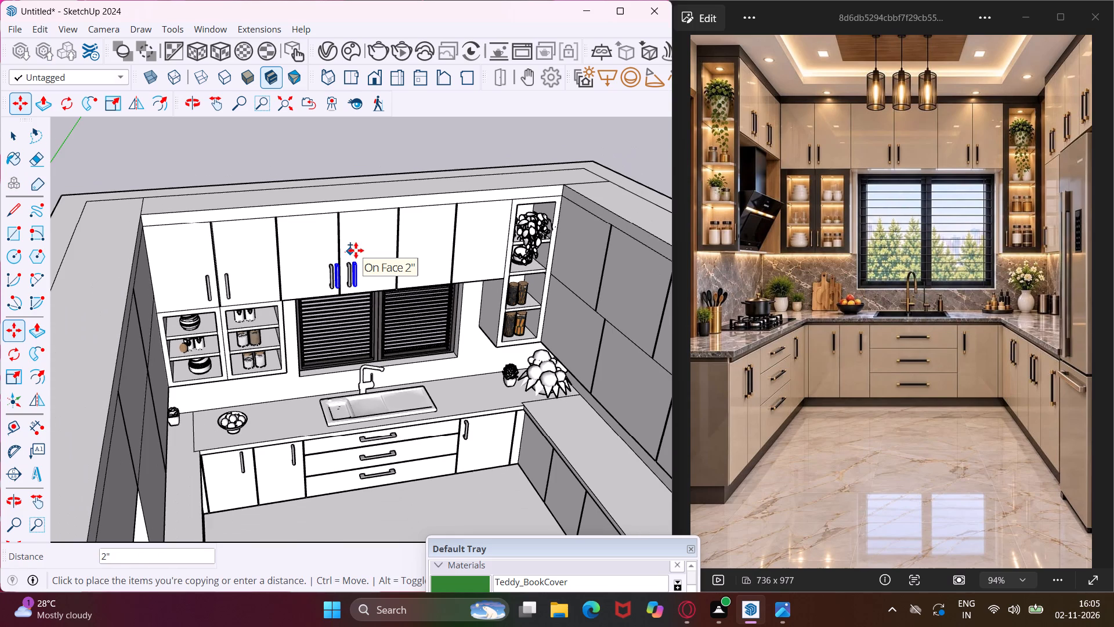
left_click(460, 248)
scroll(325, 249, "down", 6)
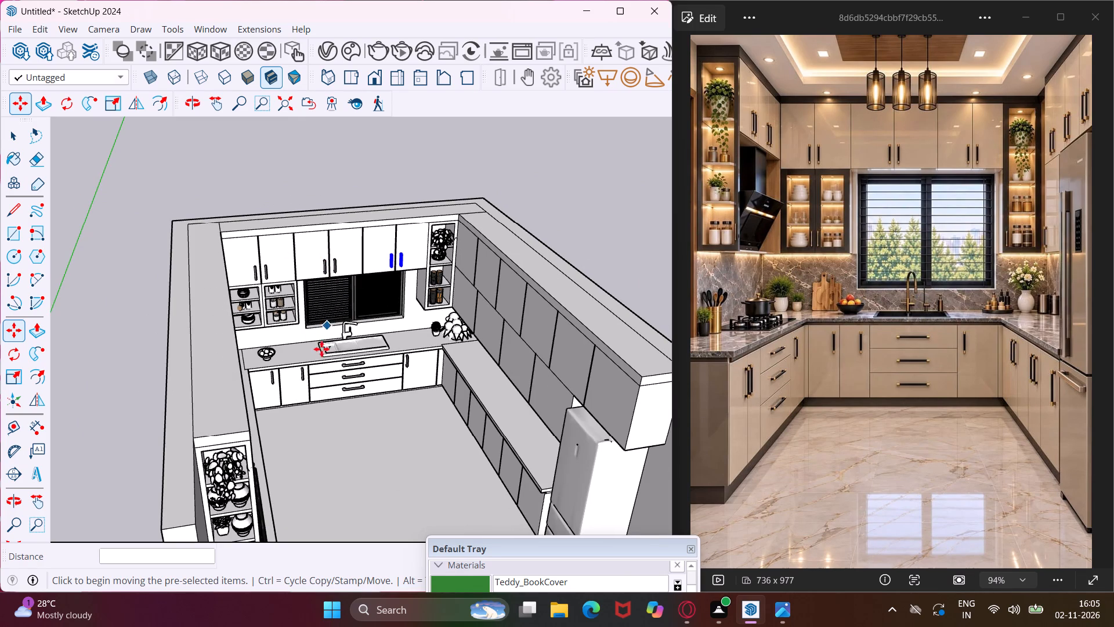
key("Escape")
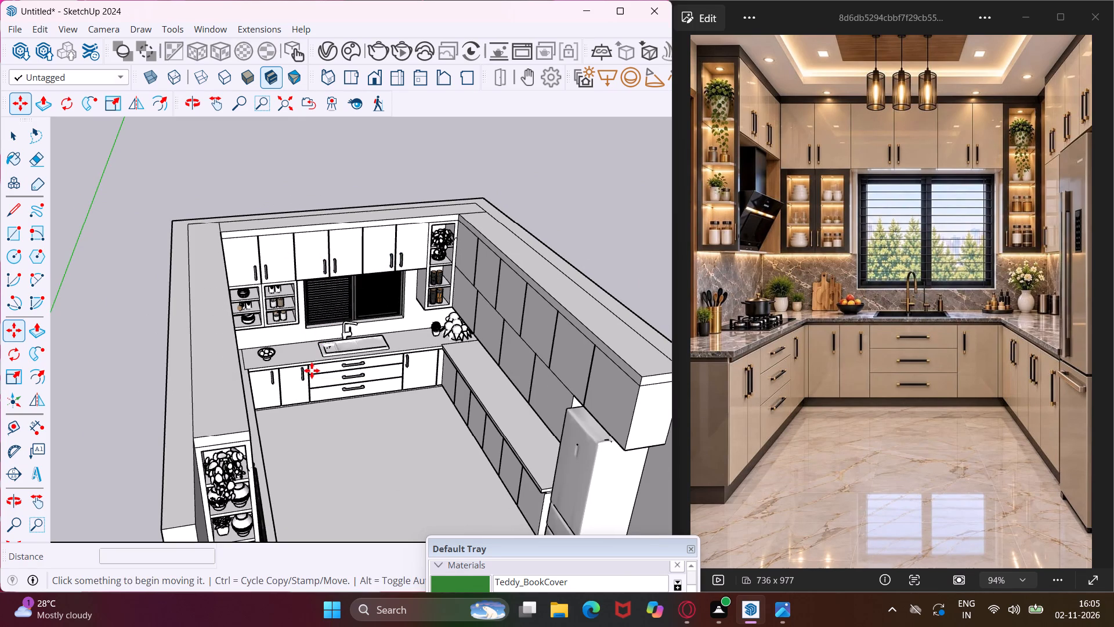
key("space")
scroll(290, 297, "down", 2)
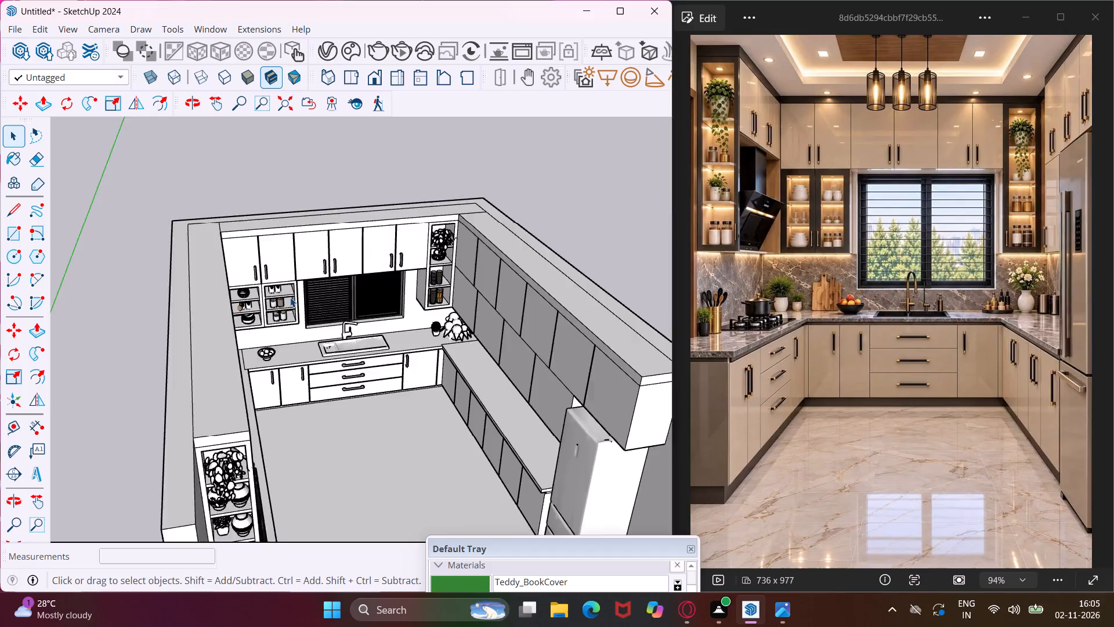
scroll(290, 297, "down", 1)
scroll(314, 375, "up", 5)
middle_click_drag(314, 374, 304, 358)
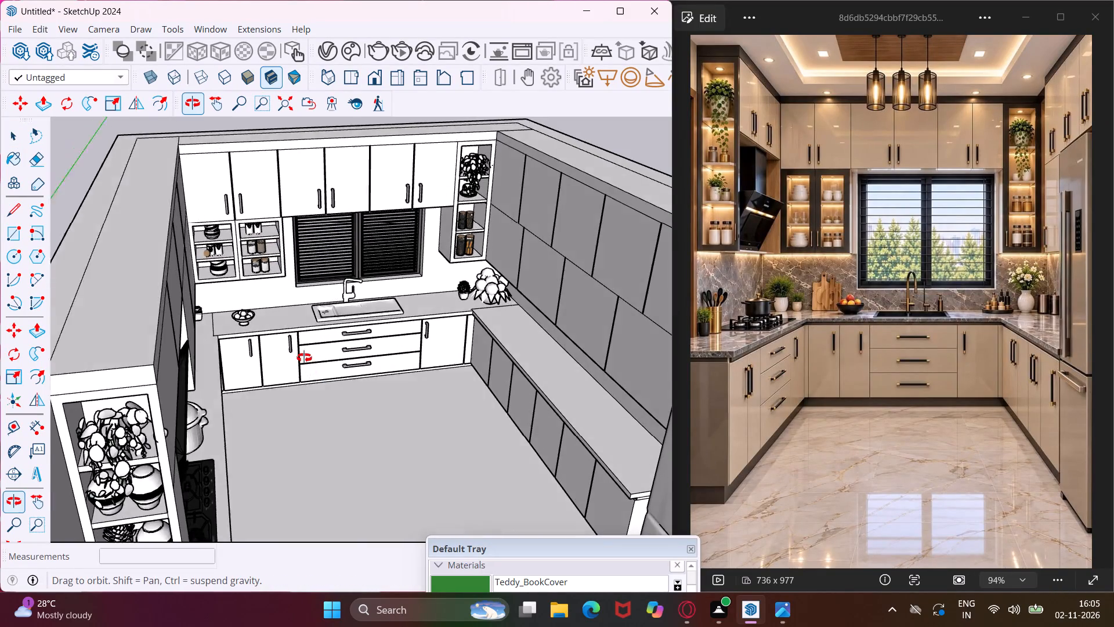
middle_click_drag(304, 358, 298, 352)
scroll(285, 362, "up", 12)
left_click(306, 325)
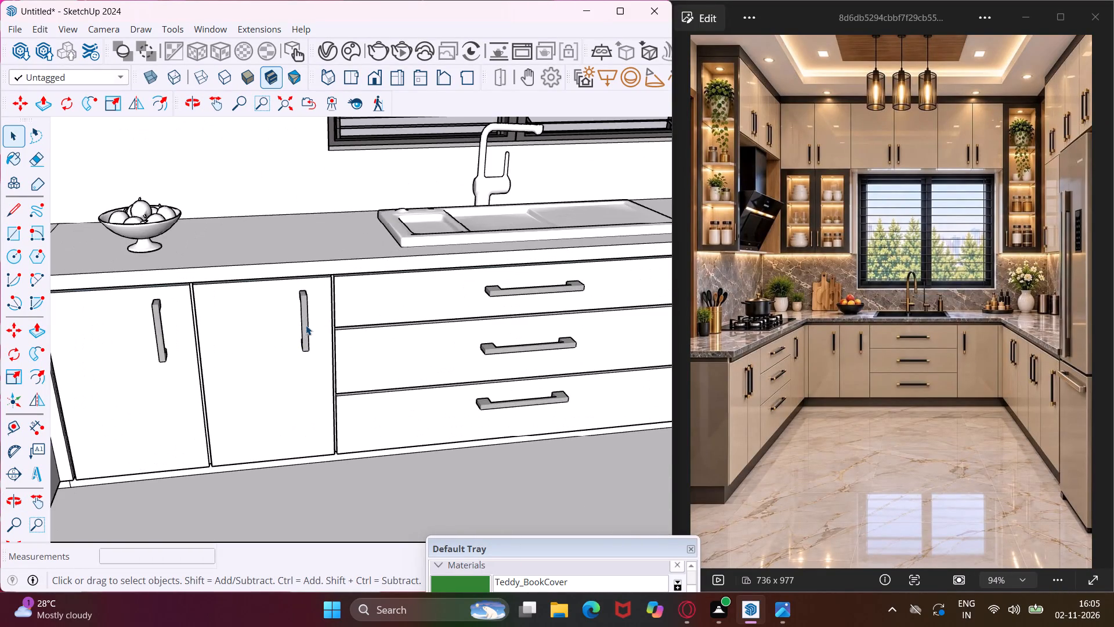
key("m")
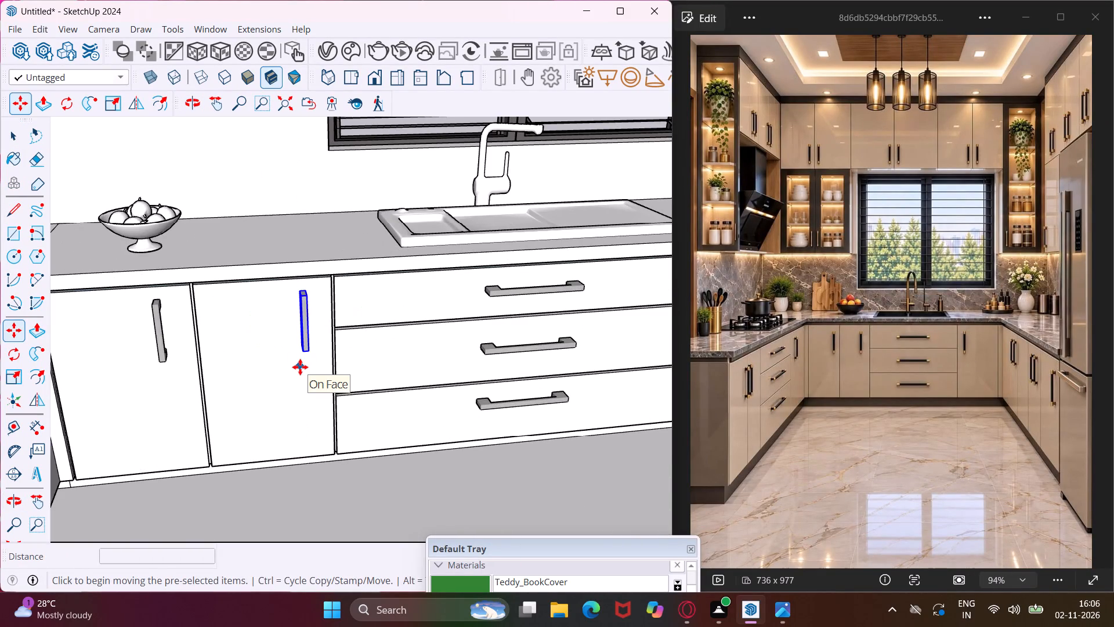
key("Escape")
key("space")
Copy the upright handle from the base door left of the drawers about 17' 2 9/16" out to the open ground before the kitchen.
scroll(229, 307, "down", 6)
scroll(263, 315, "up", 3)
left_click(277, 326)
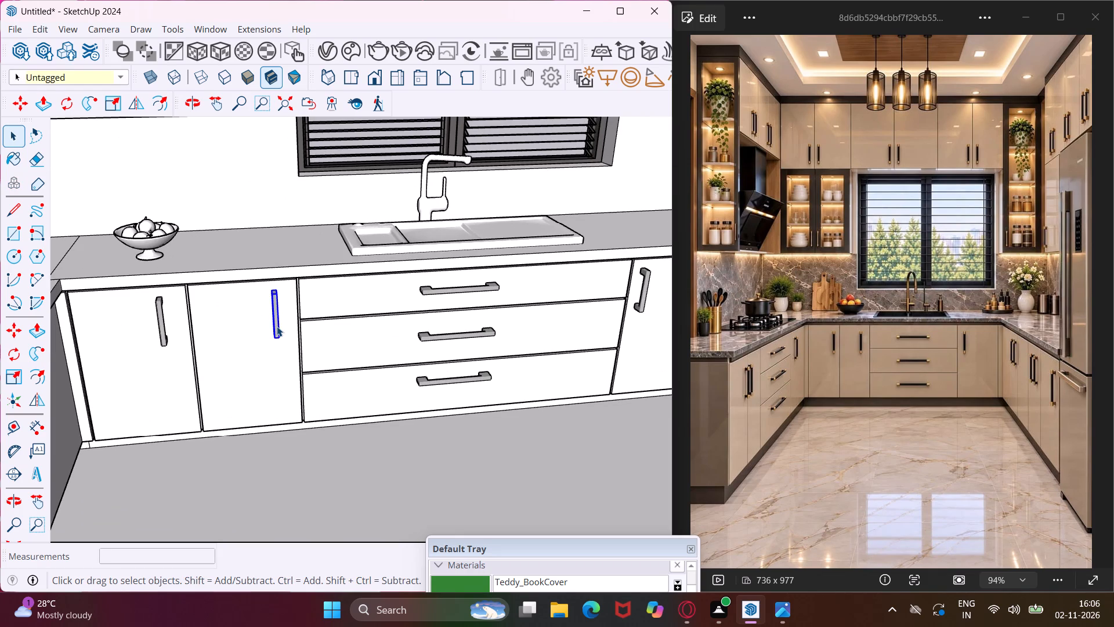
key("m")
left_click(258, 355)
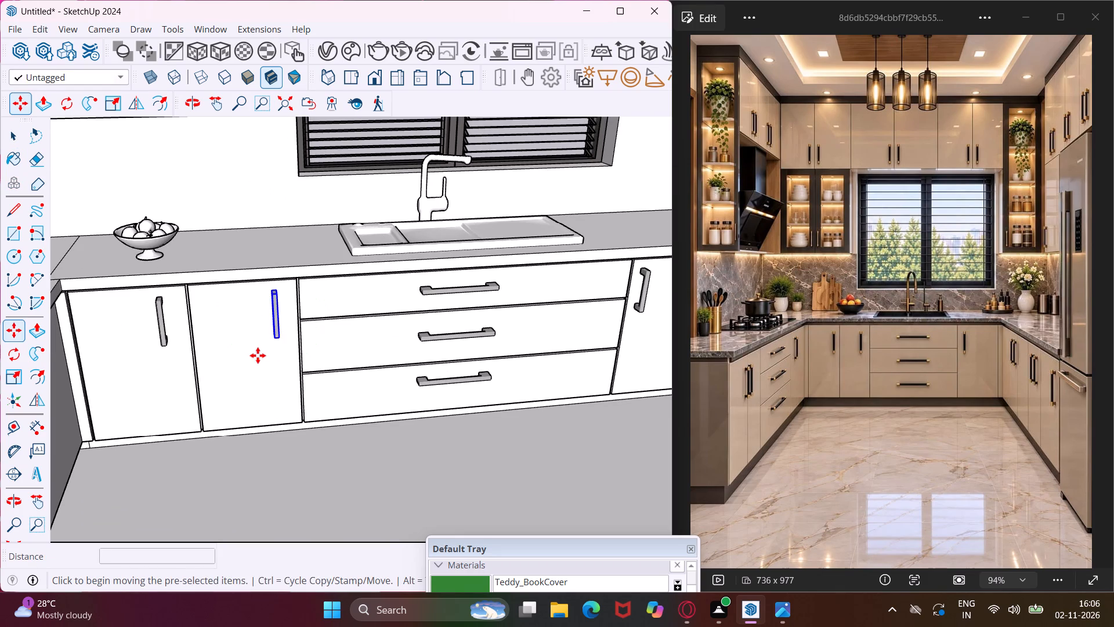
scroll(241, 345, "down", 6)
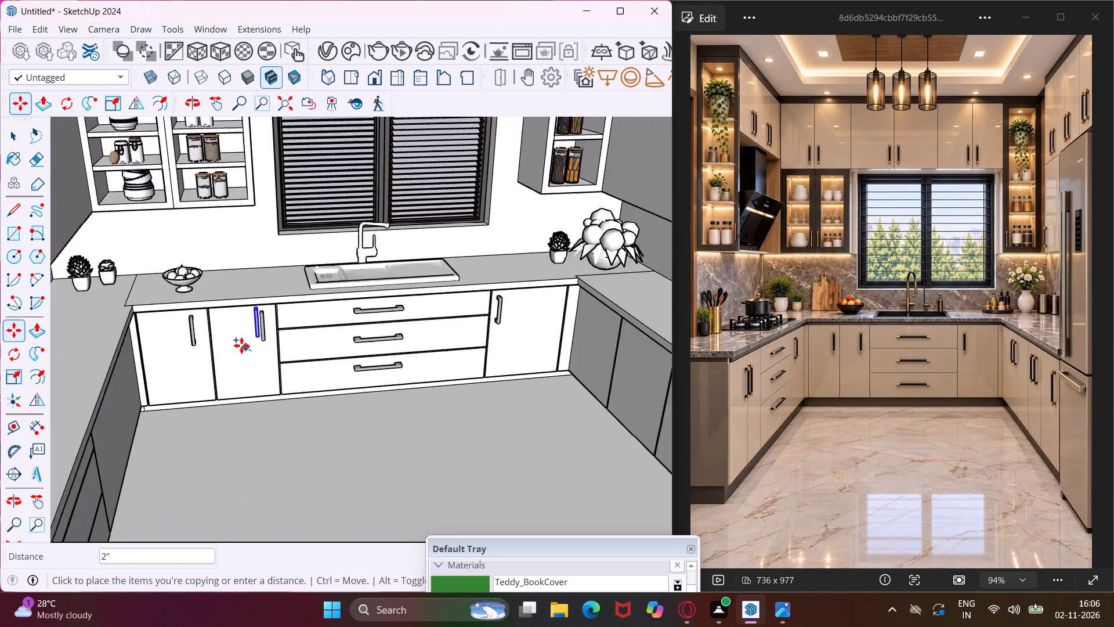
scroll(241, 345, "down", 18)
scroll(248, 439, "up", 12)
left_click(256, 451)
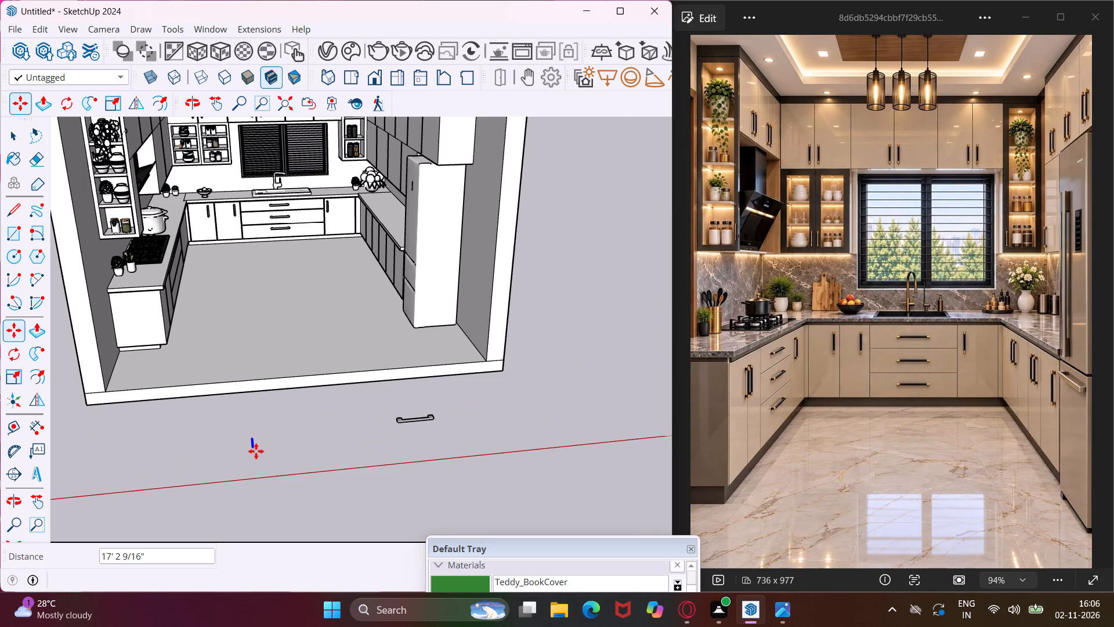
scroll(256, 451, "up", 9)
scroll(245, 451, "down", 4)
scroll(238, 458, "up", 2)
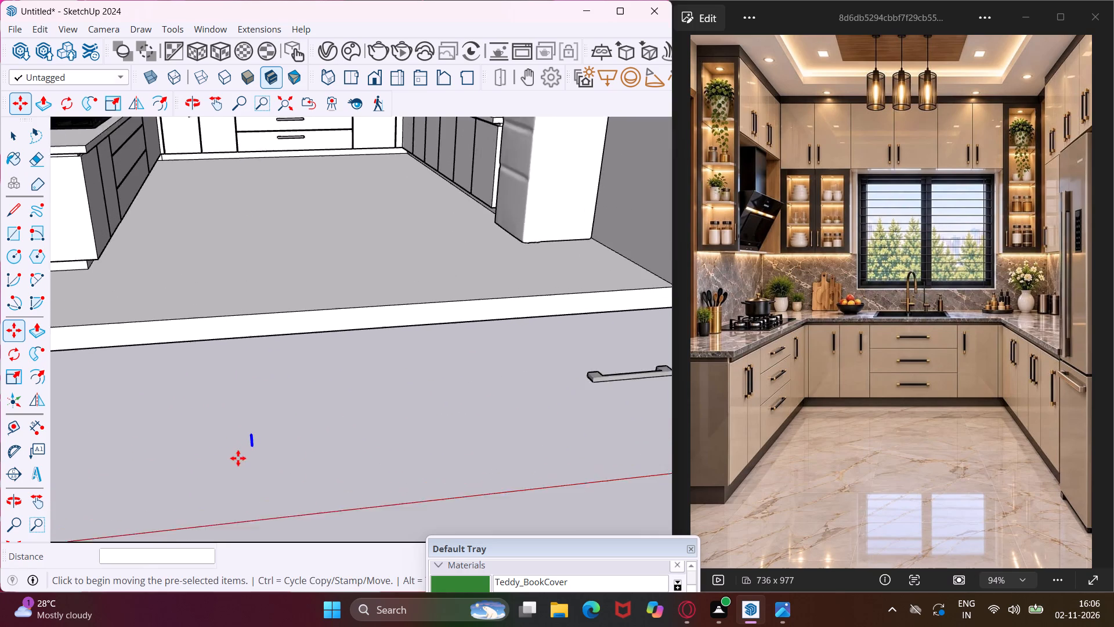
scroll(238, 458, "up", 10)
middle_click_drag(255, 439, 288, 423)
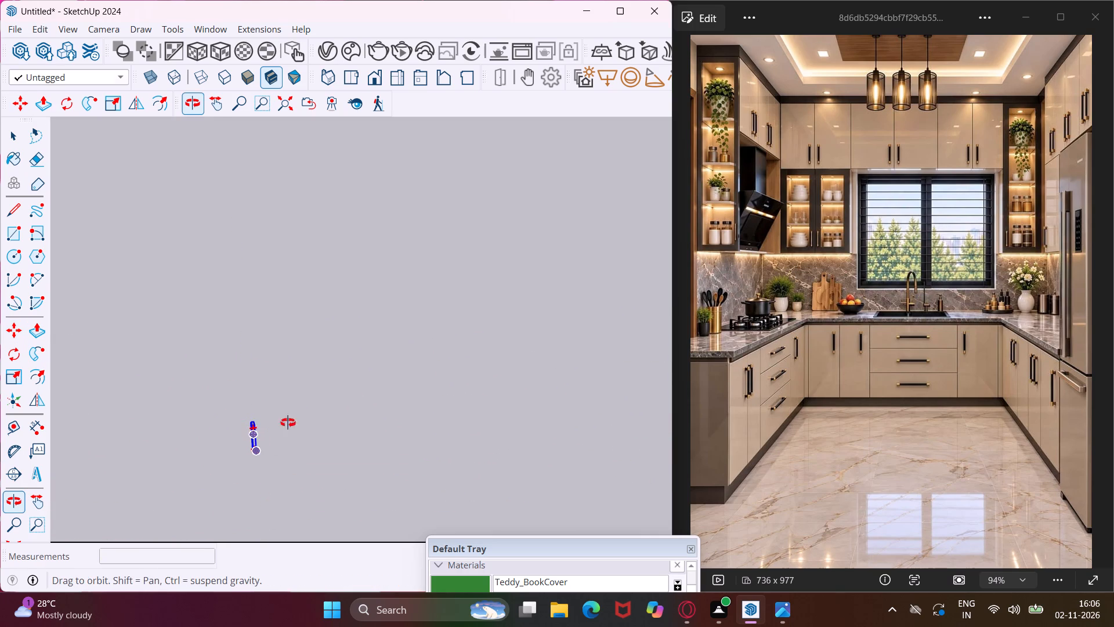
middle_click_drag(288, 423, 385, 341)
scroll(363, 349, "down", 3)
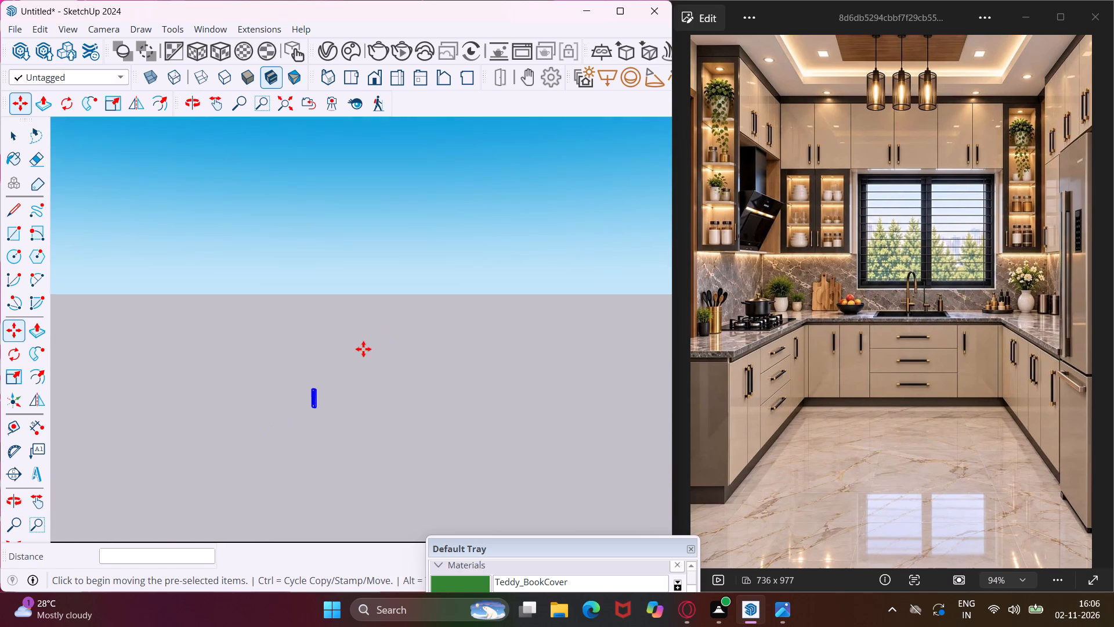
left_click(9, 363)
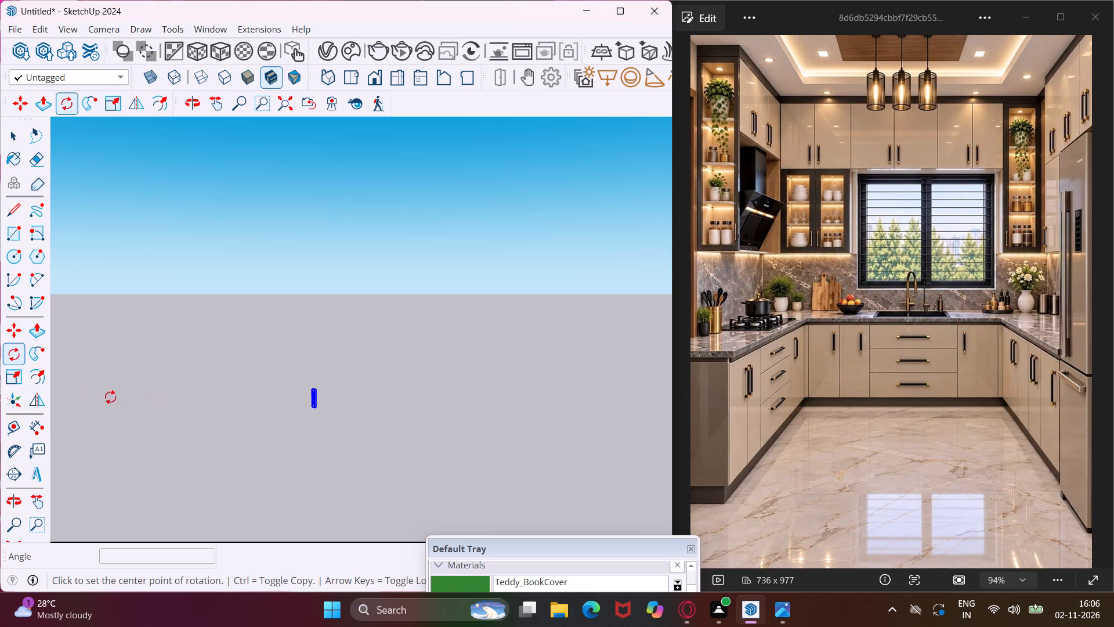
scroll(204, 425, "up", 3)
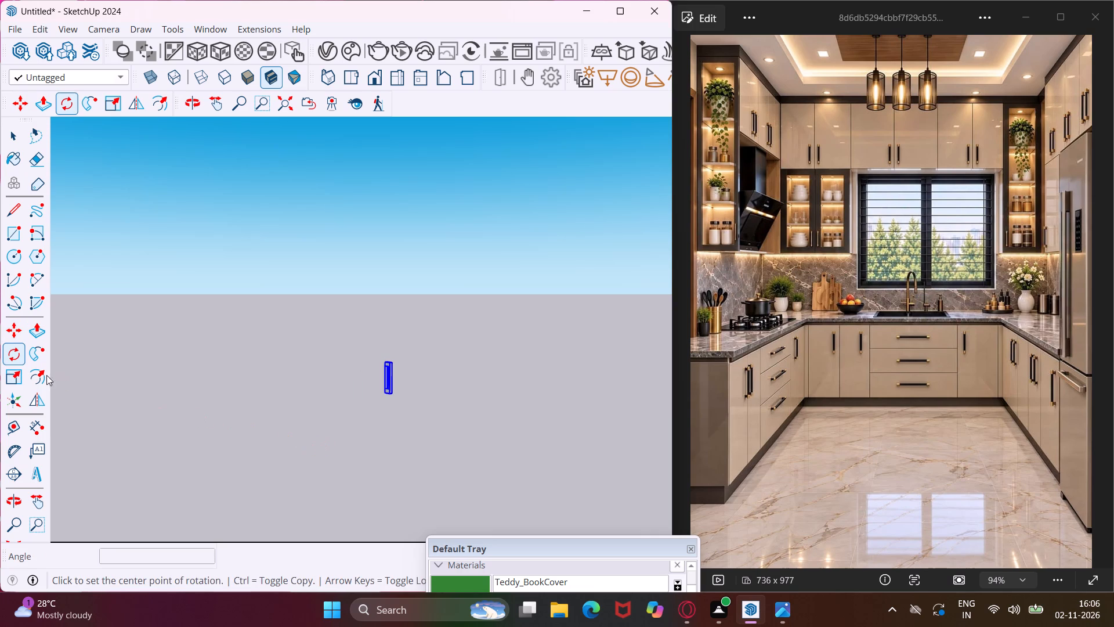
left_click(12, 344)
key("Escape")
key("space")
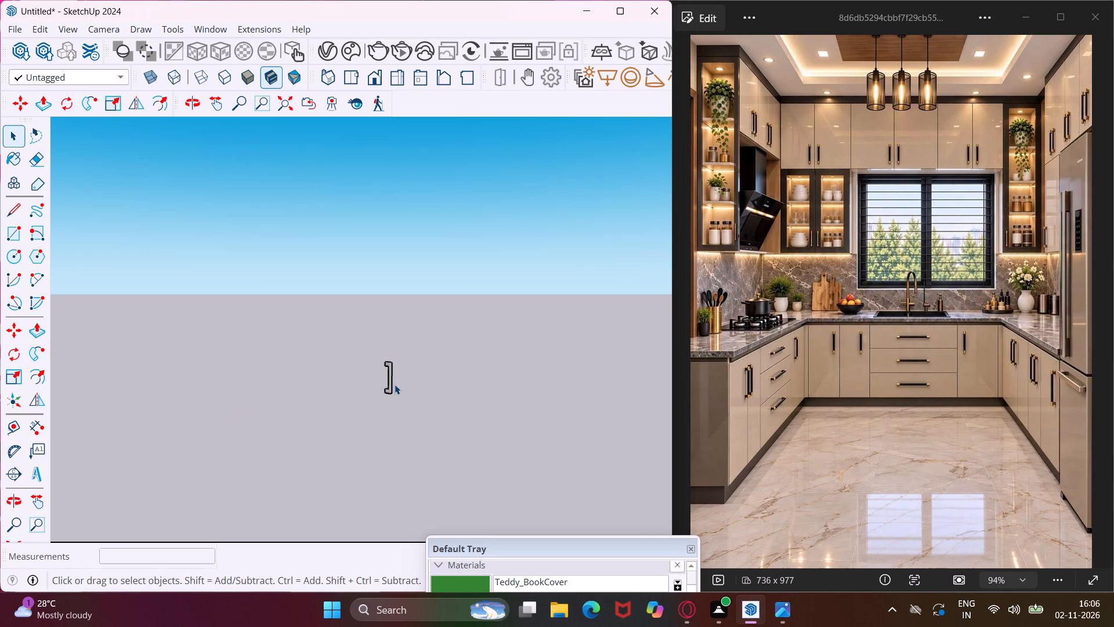
Delete the loose upright handle copy standing on the open ground before the kitchen.
left_click(392, 379)
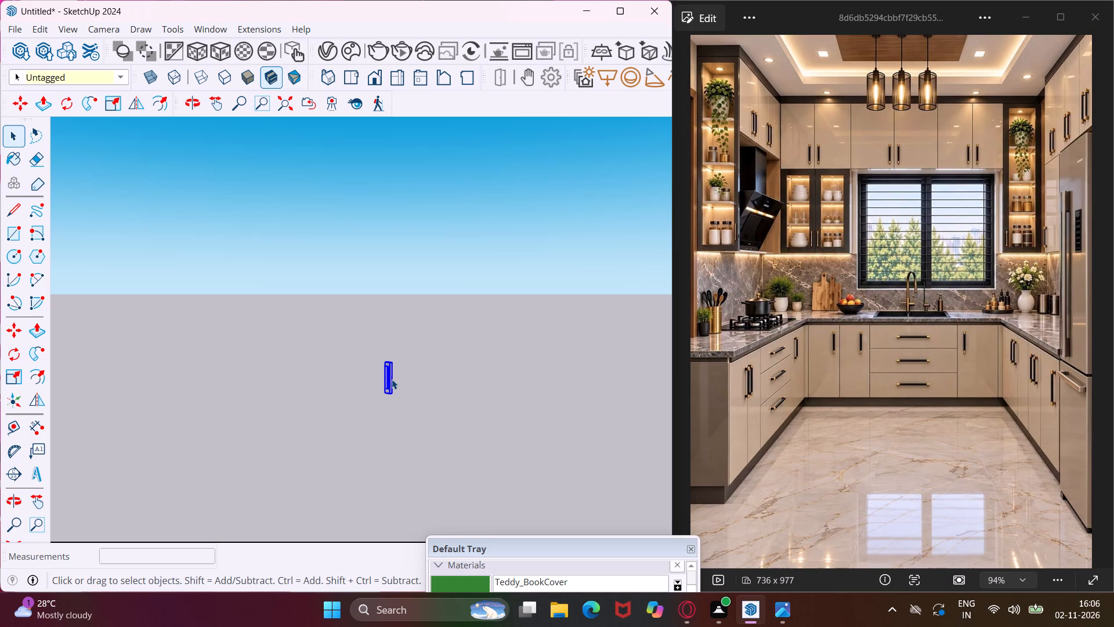
key("Delete")
Rotate the spare horizontal bar handle lying in front of the kitchen 90 degrees in the ground plane.
scroll(349, 397, "down", 11)
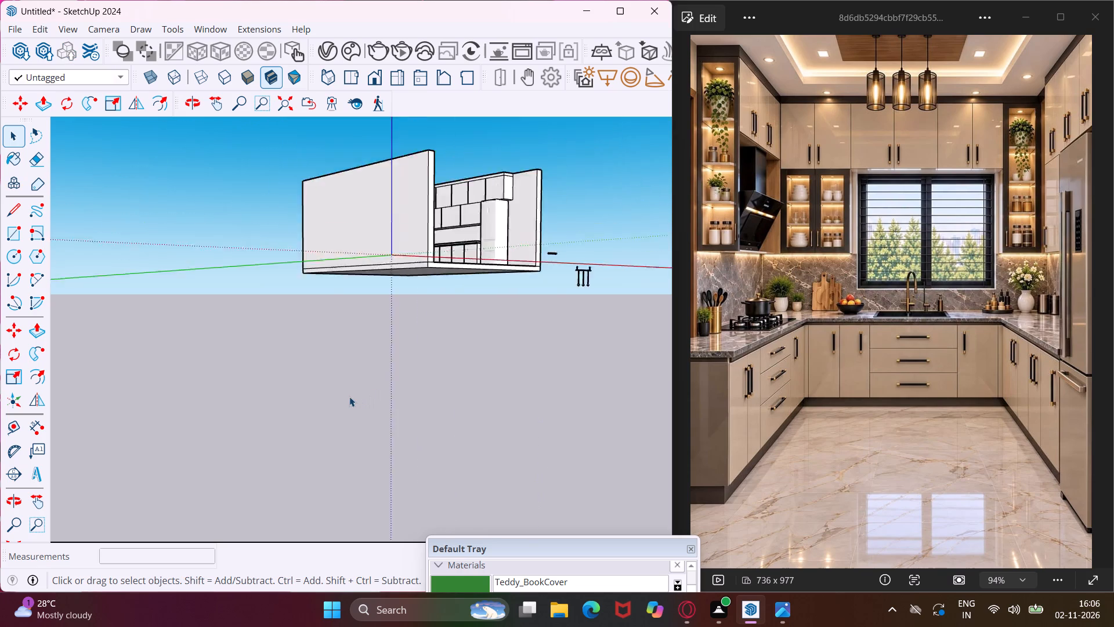
scroll(349, 397, "down", 7)
middle_click_drag(429, 312, 306, 397)
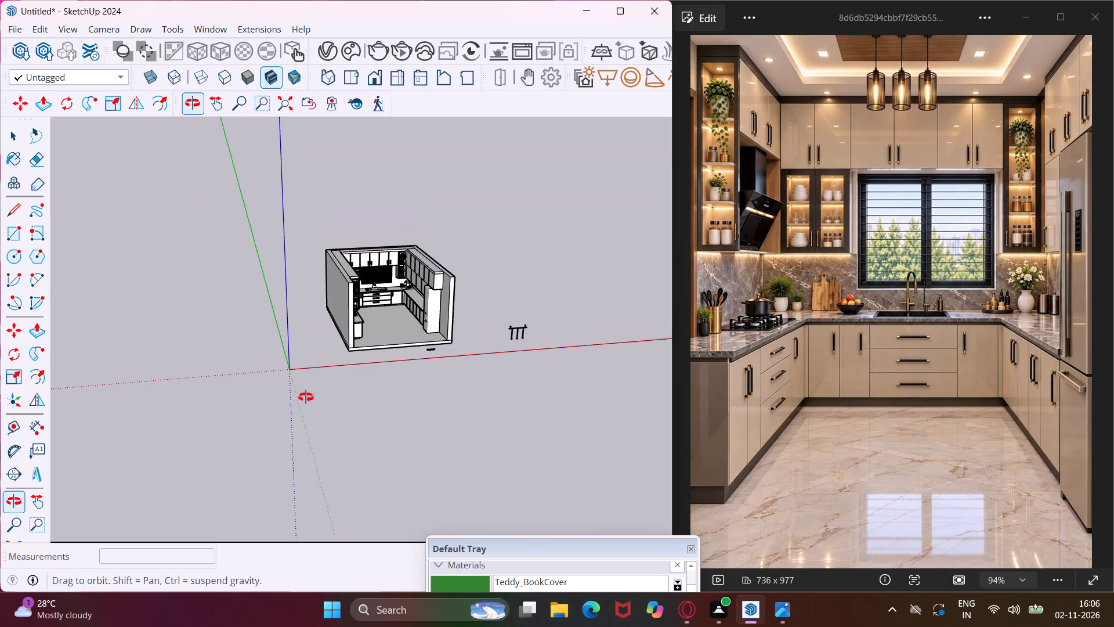
middle_click_drag(306, 397, 305, 398)
scroll(406, 305, "up", 9)
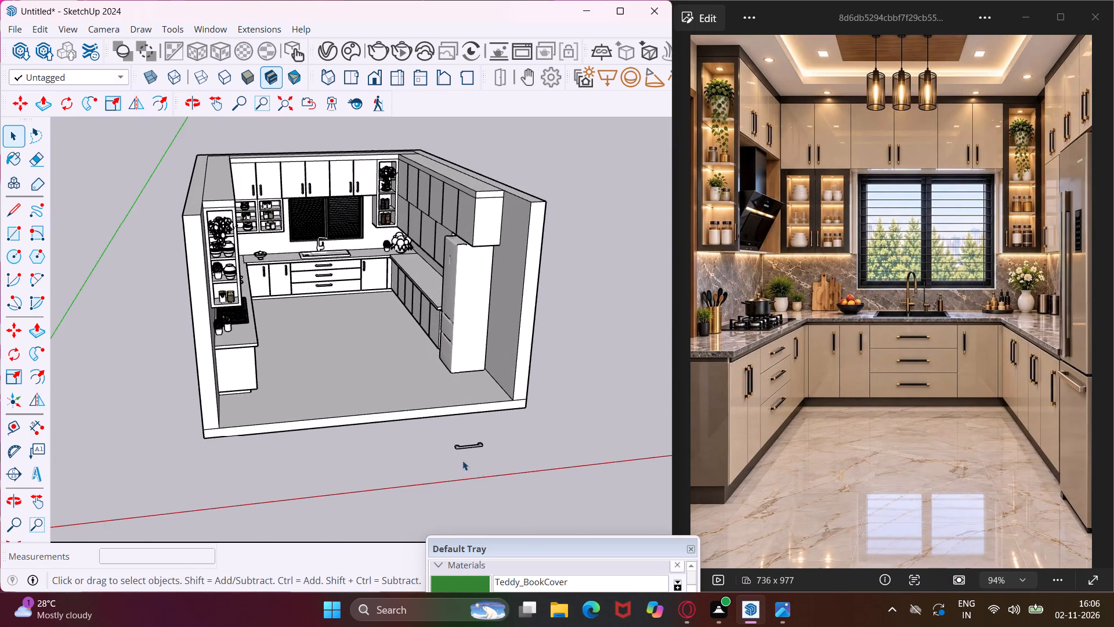
scroll(460, 458, "up", 7)
left_click(464, 437)
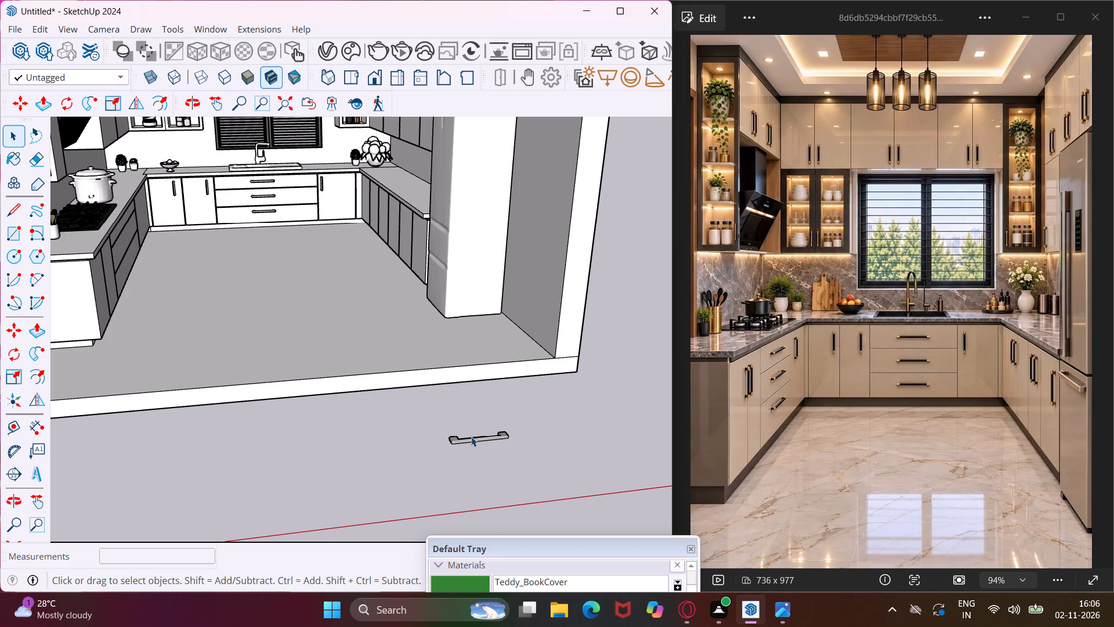
left_click(473, 439)
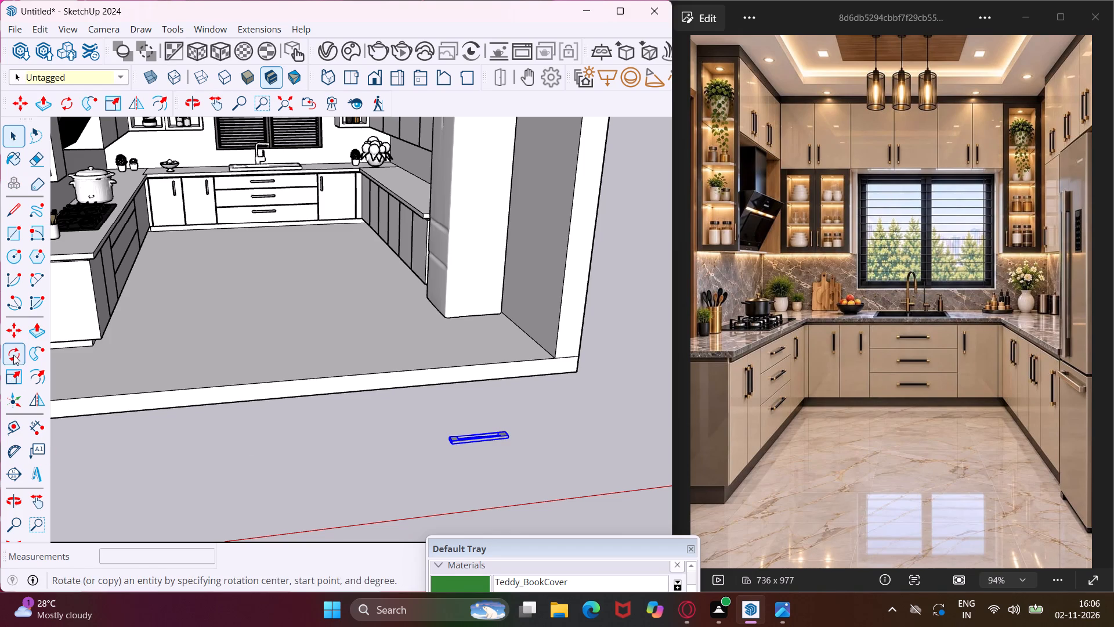
left_click(13, 355)
left_click(391, 482)
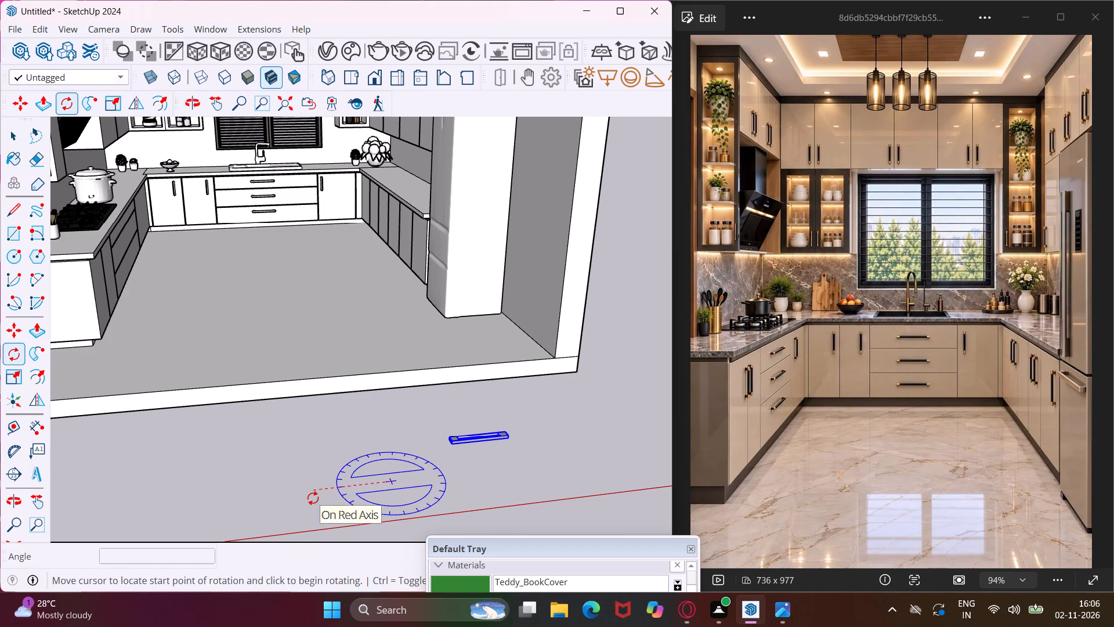
left_click(313, 498)
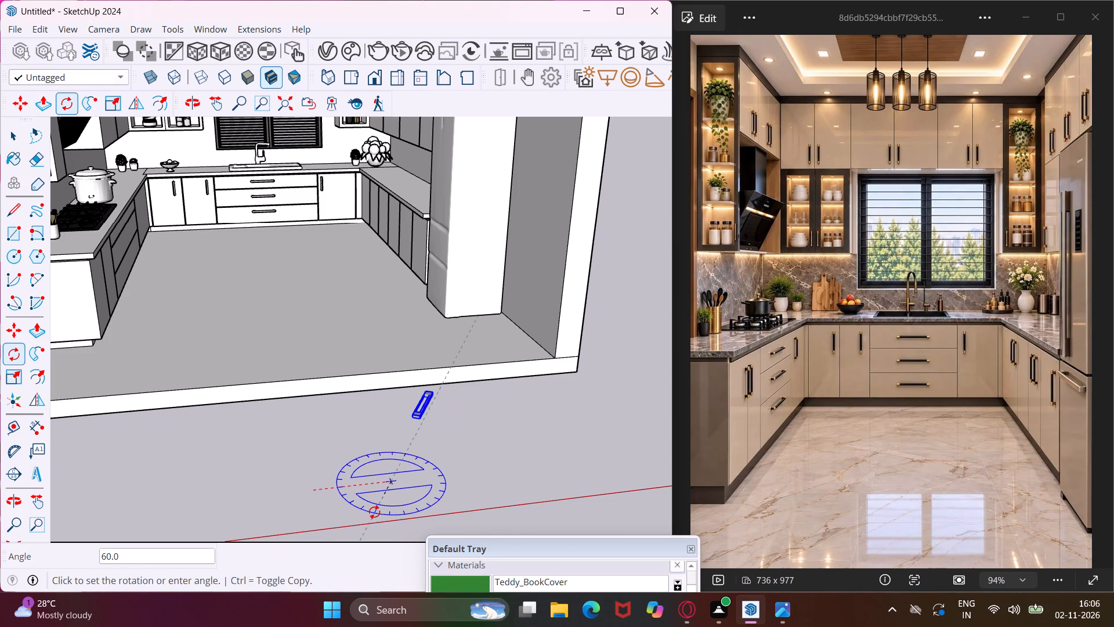
left_click(402, 525)
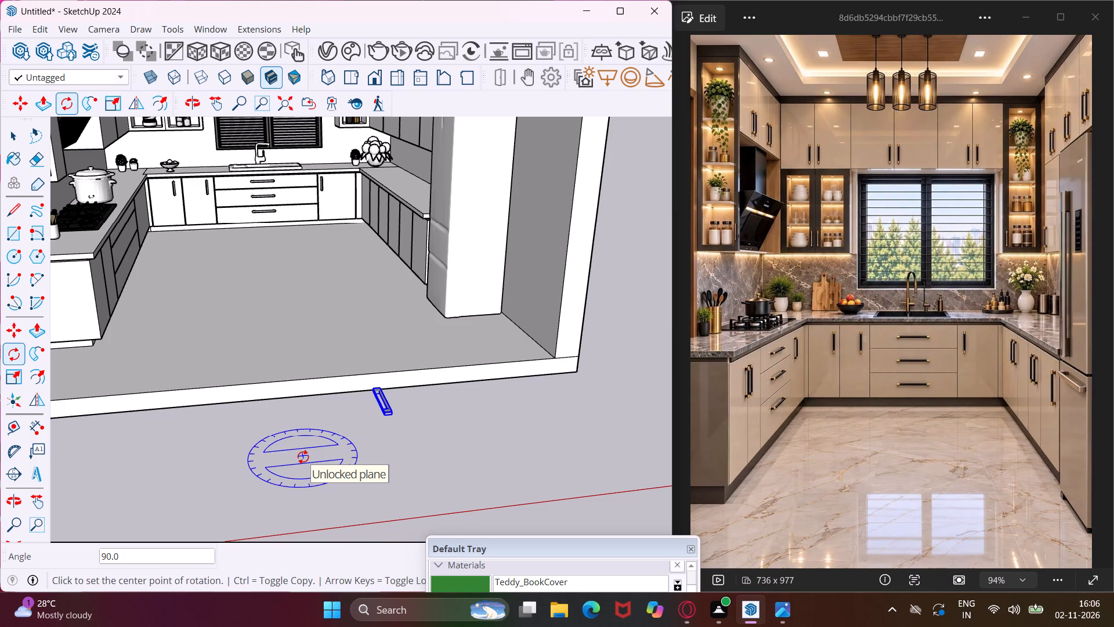
Move the rotated bar handle about 14' 7 7/8" onto the top drawer front of the base run with the cooktop.
key("m")
scroll(379, 405, "up", 11)
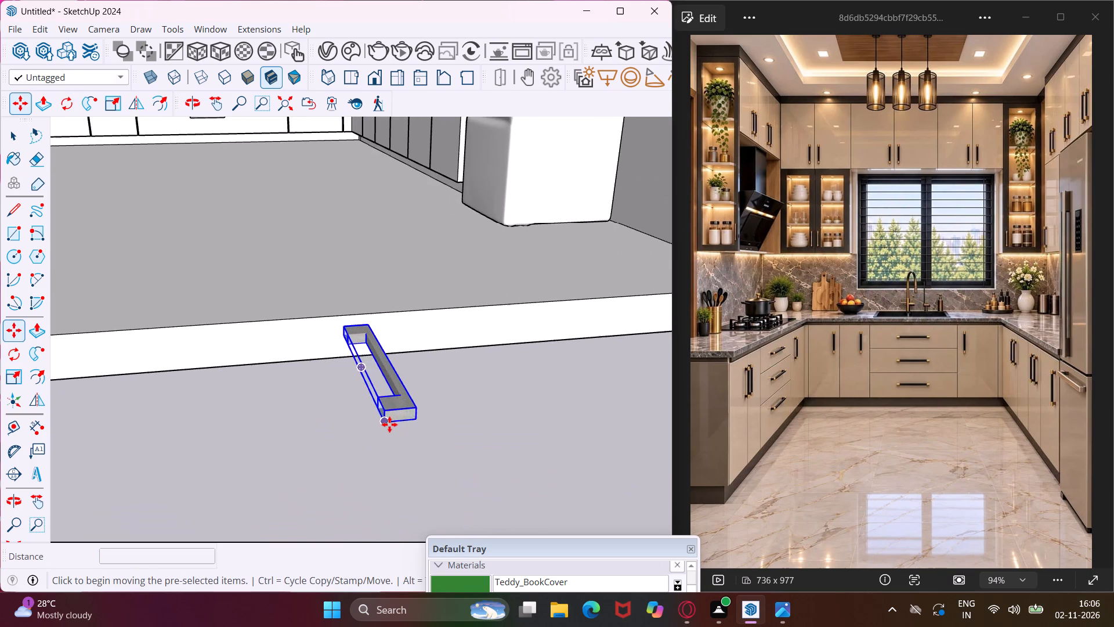
scroll(388, 412, "up", 1)
left_click(384, 412)
scroll(328, 380, "down", 12)
scroll(204, 332, "down", 5)
scroll(91, 228, "up", 3)
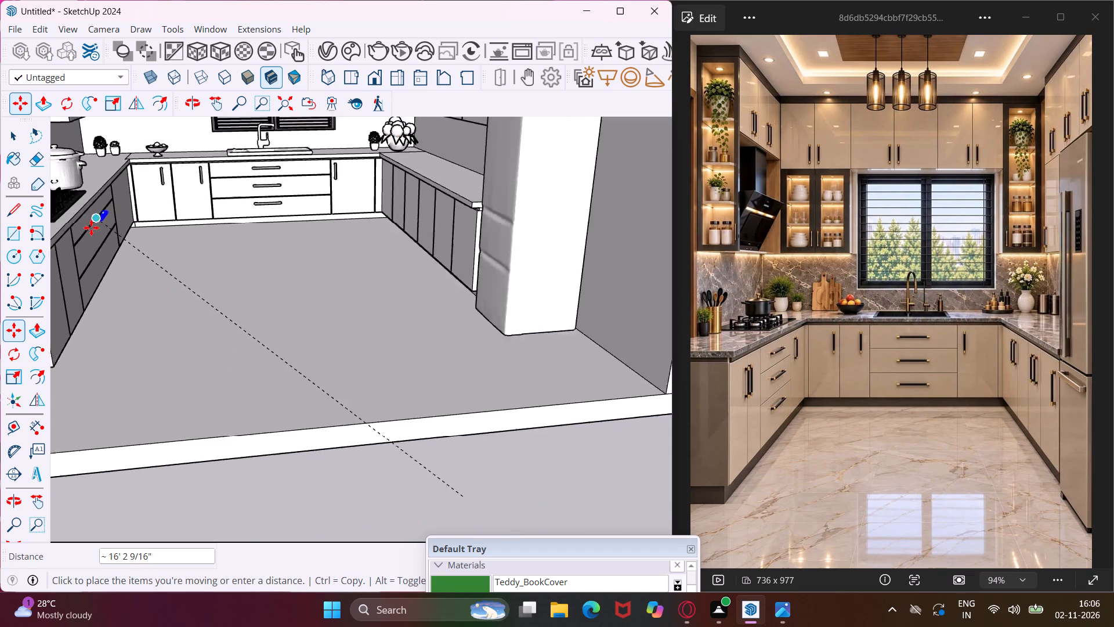
scroll(91, 228, "up", 12)
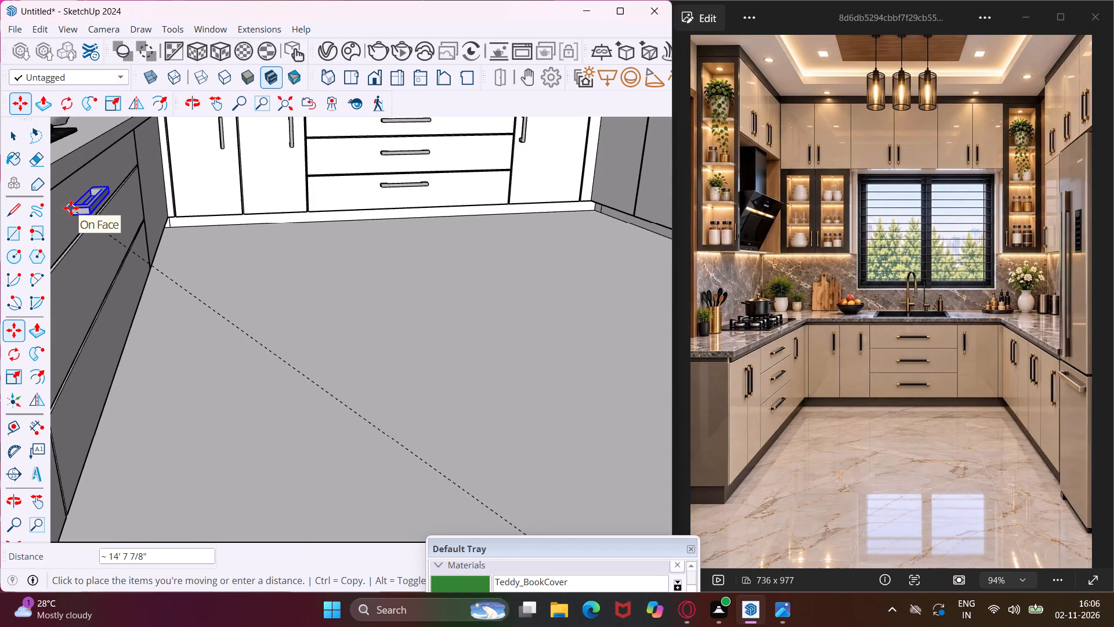
left_click(71, 208)
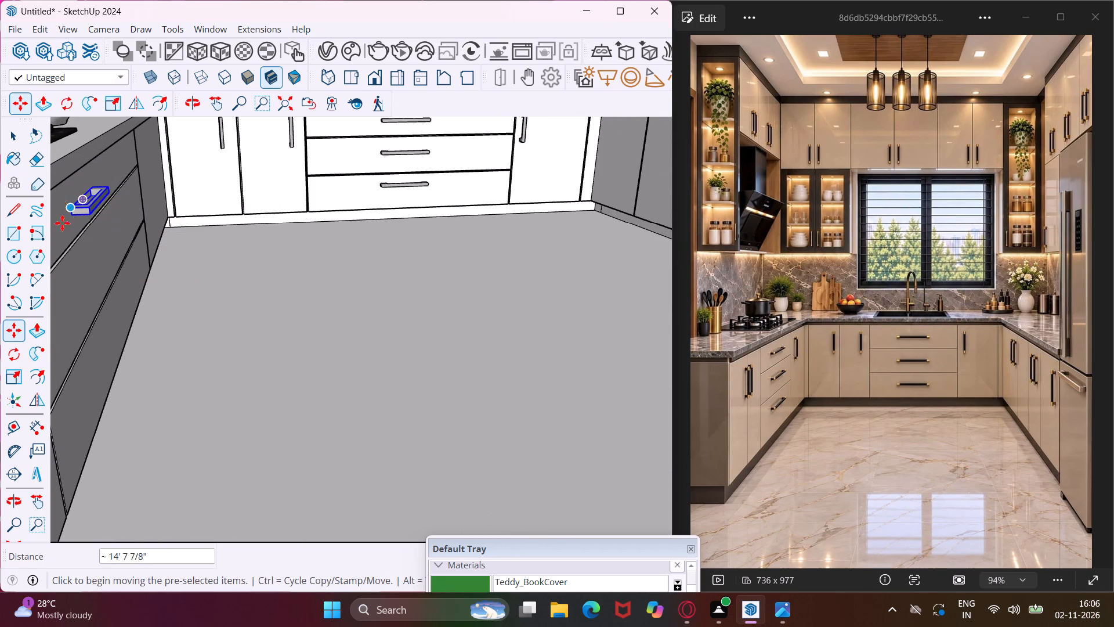
Copy the handle down about 8 7/16" onto the middle drawer of the cooktop run, and that copy about 9 1/16" onto the bottom drawer.
left_click(61, 226)
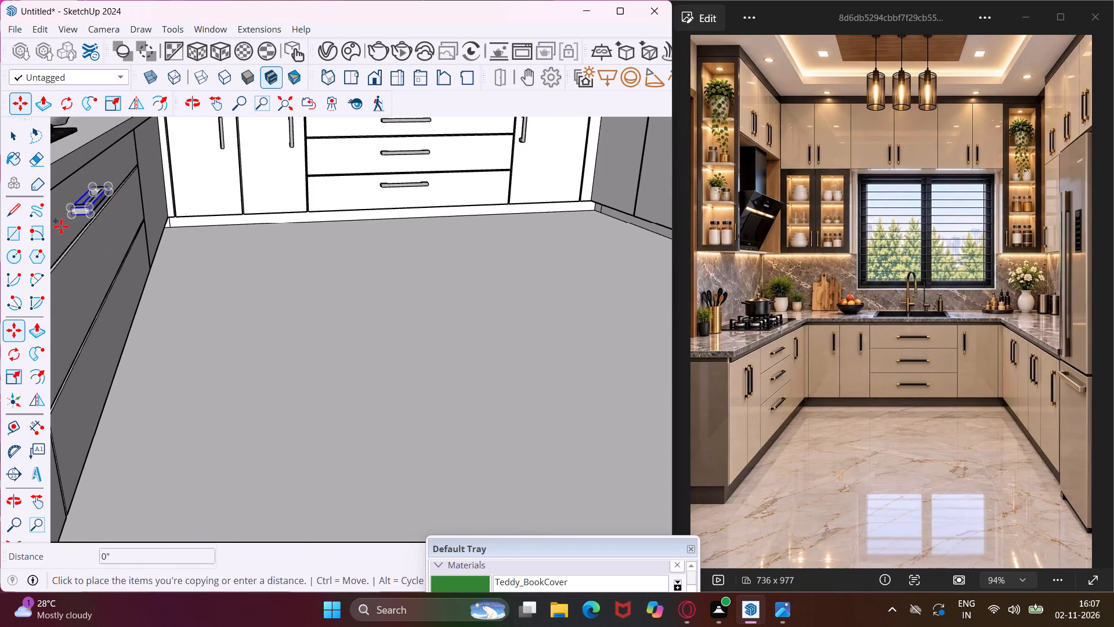
left_click(61, 226)
left_click(59, 235)
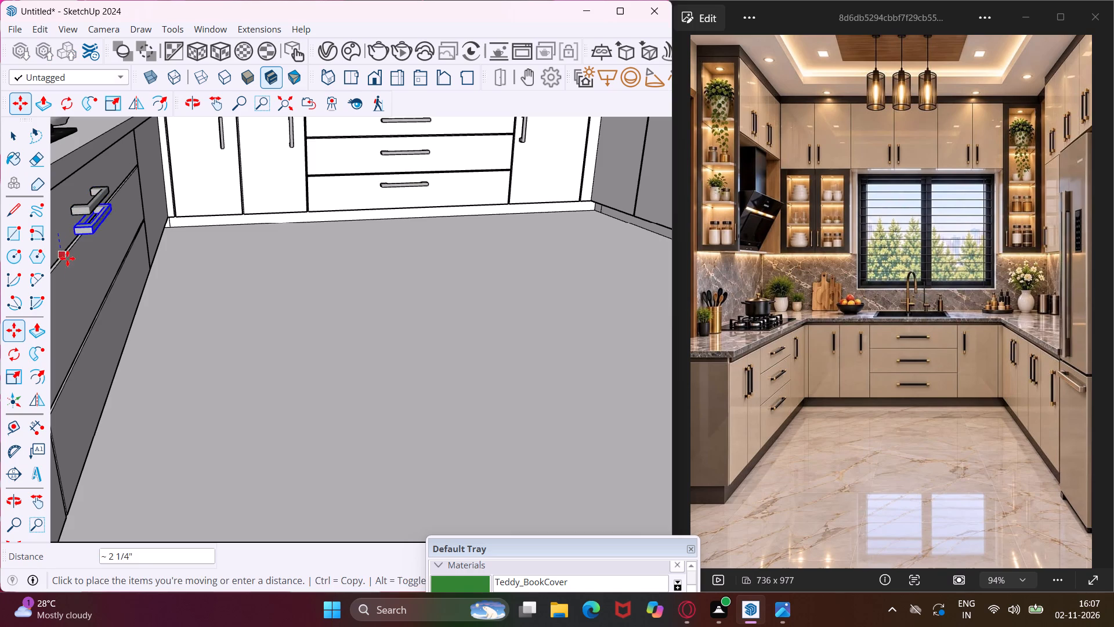
left_click(75, 311)
left_click(72, 312)
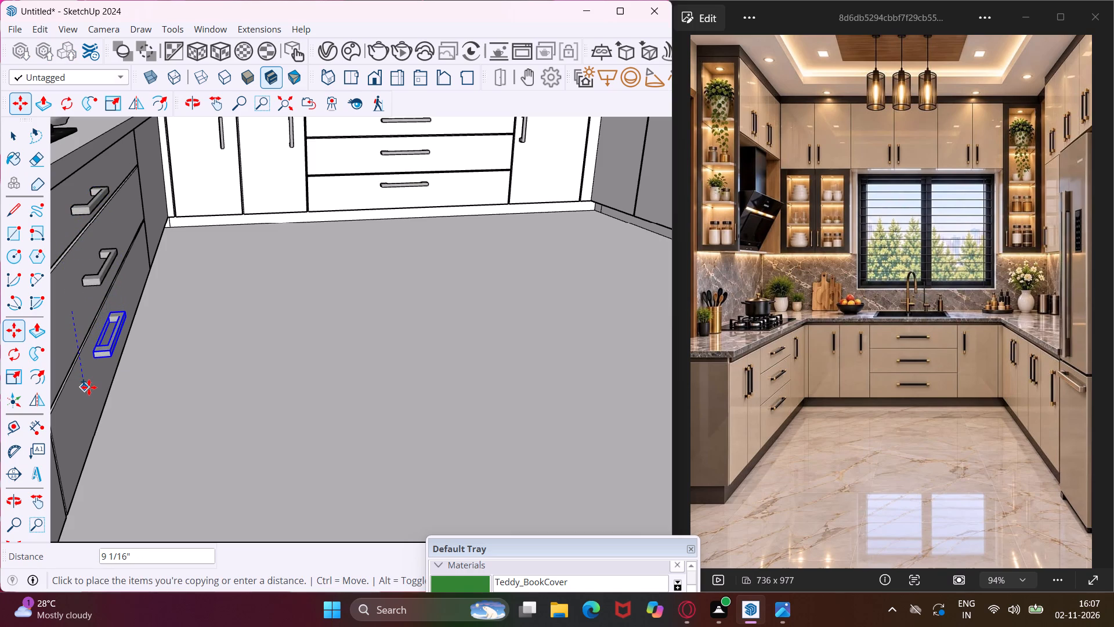
left_click(89, 390)
scroll(146, 354, "down", 3)
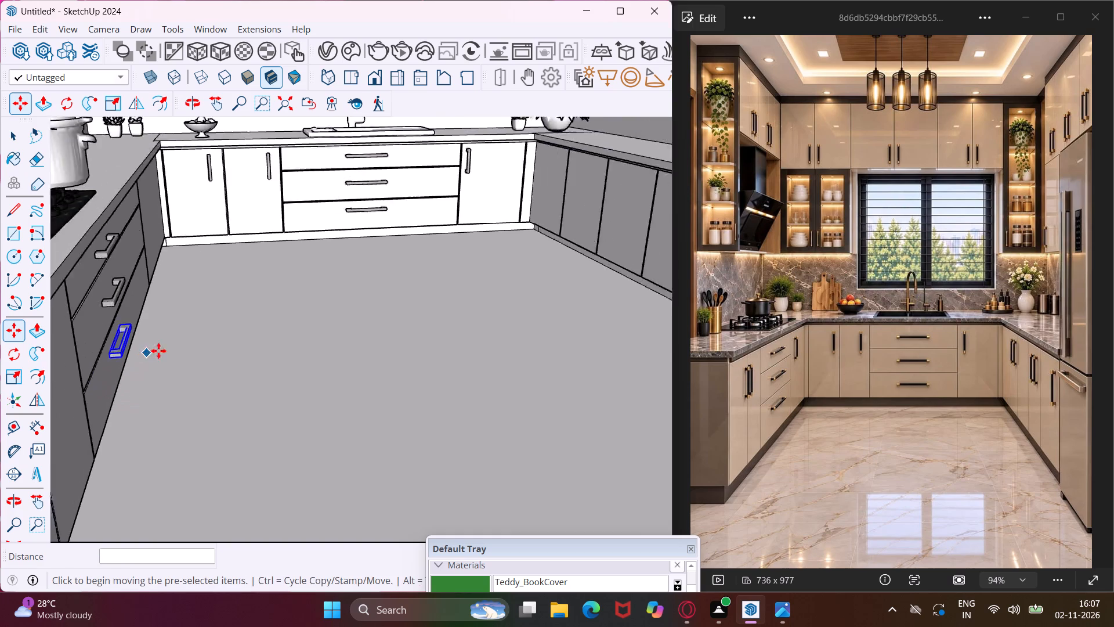